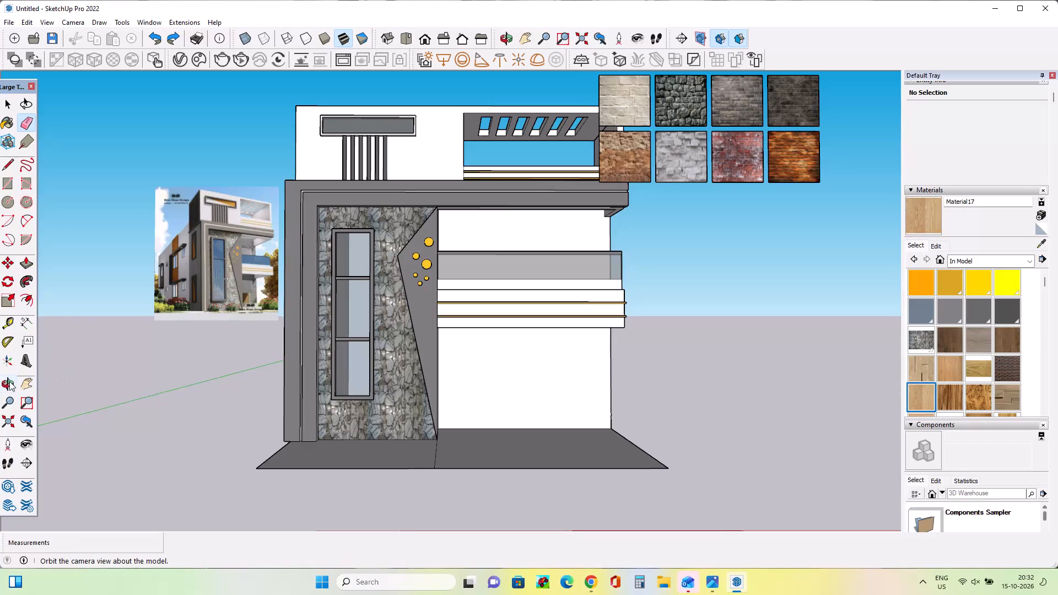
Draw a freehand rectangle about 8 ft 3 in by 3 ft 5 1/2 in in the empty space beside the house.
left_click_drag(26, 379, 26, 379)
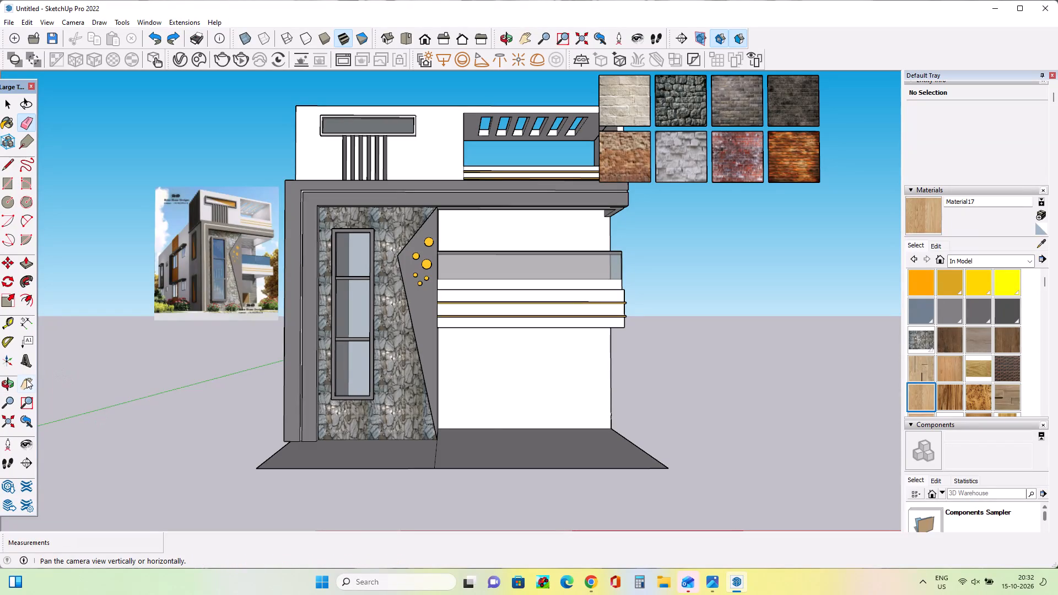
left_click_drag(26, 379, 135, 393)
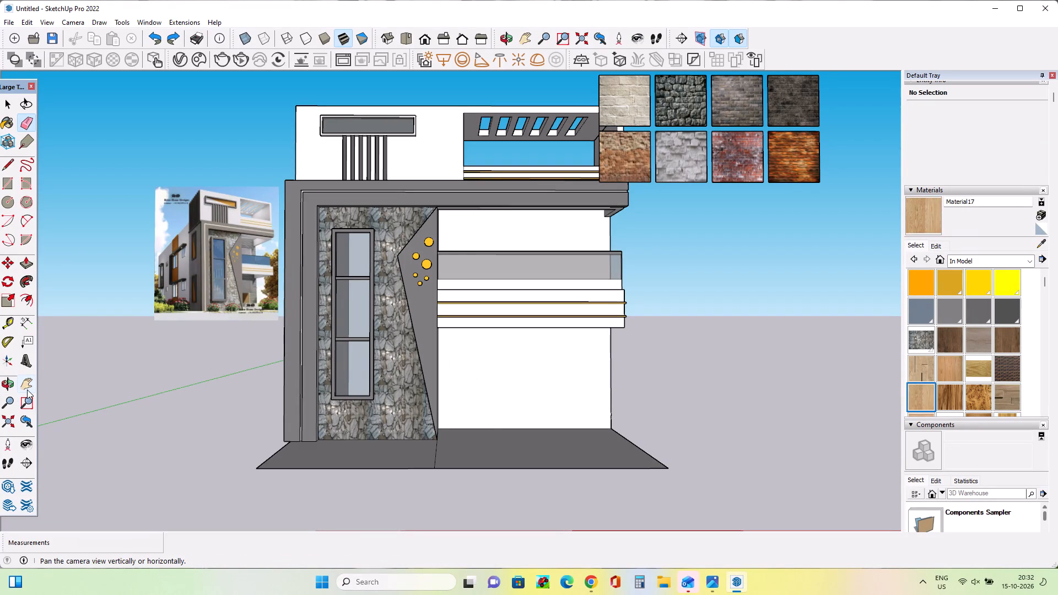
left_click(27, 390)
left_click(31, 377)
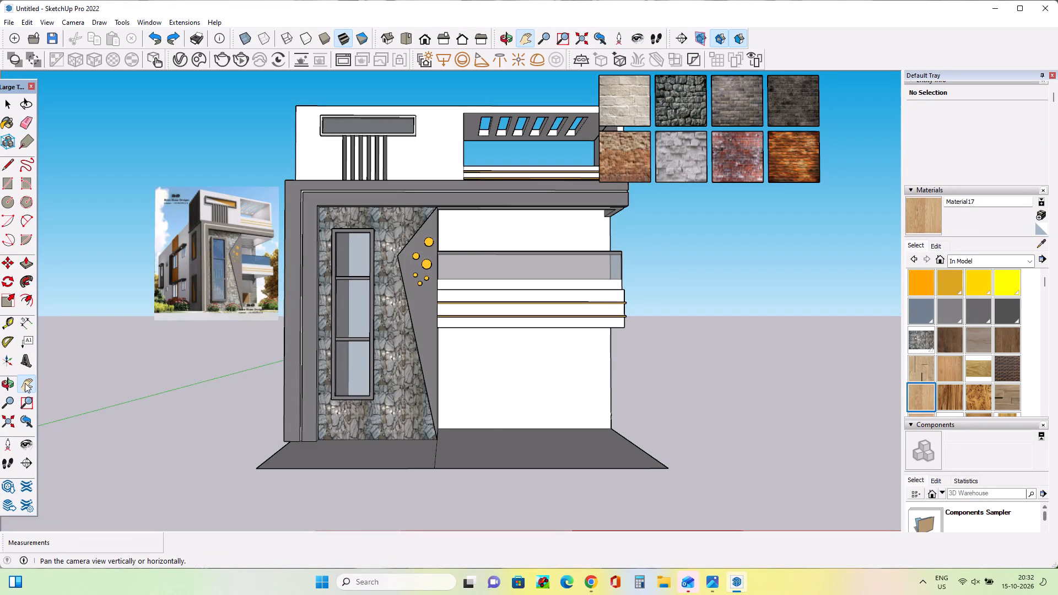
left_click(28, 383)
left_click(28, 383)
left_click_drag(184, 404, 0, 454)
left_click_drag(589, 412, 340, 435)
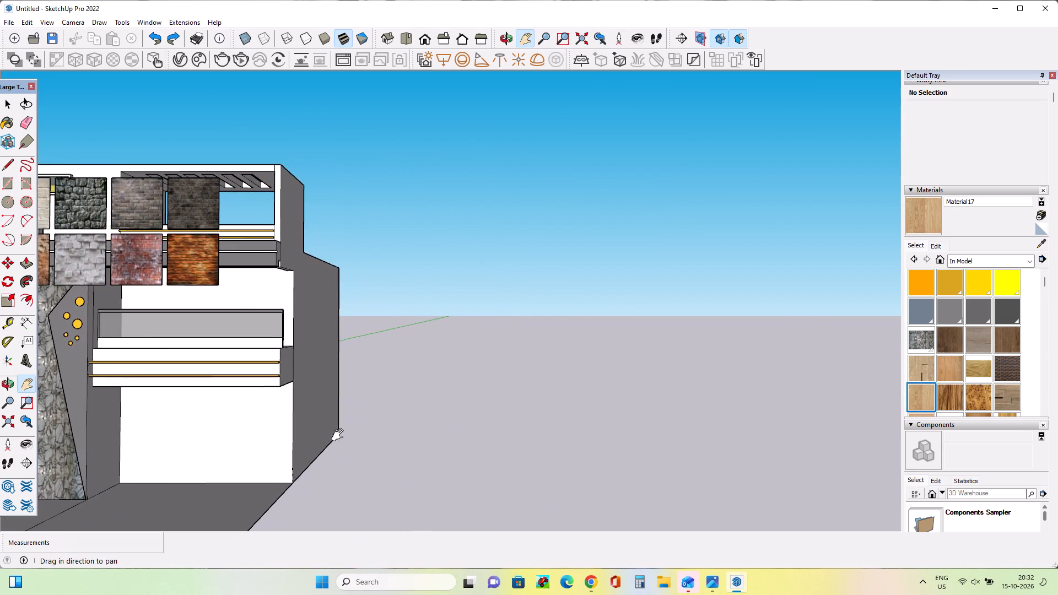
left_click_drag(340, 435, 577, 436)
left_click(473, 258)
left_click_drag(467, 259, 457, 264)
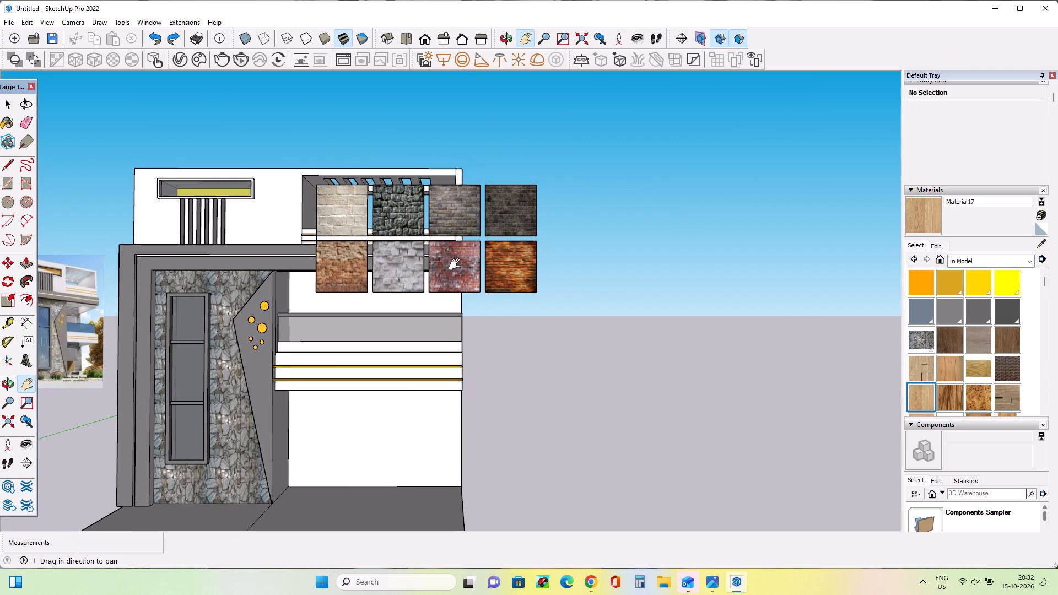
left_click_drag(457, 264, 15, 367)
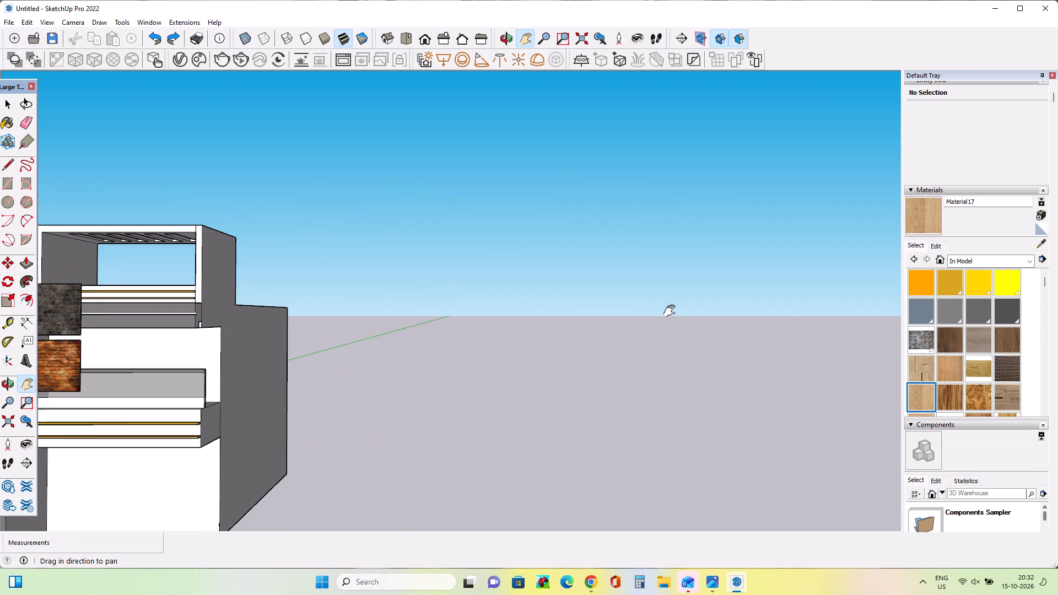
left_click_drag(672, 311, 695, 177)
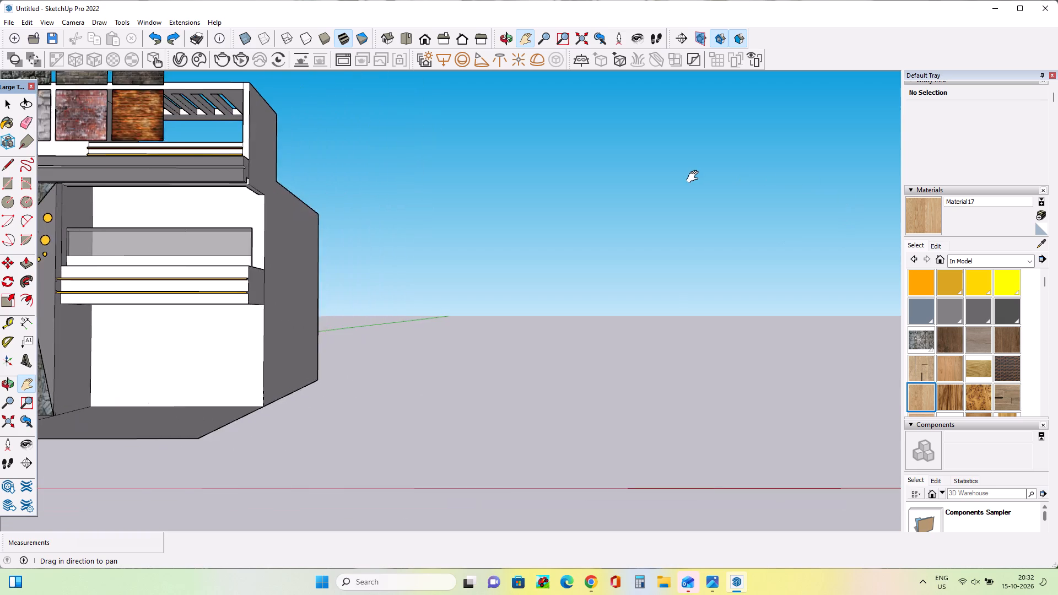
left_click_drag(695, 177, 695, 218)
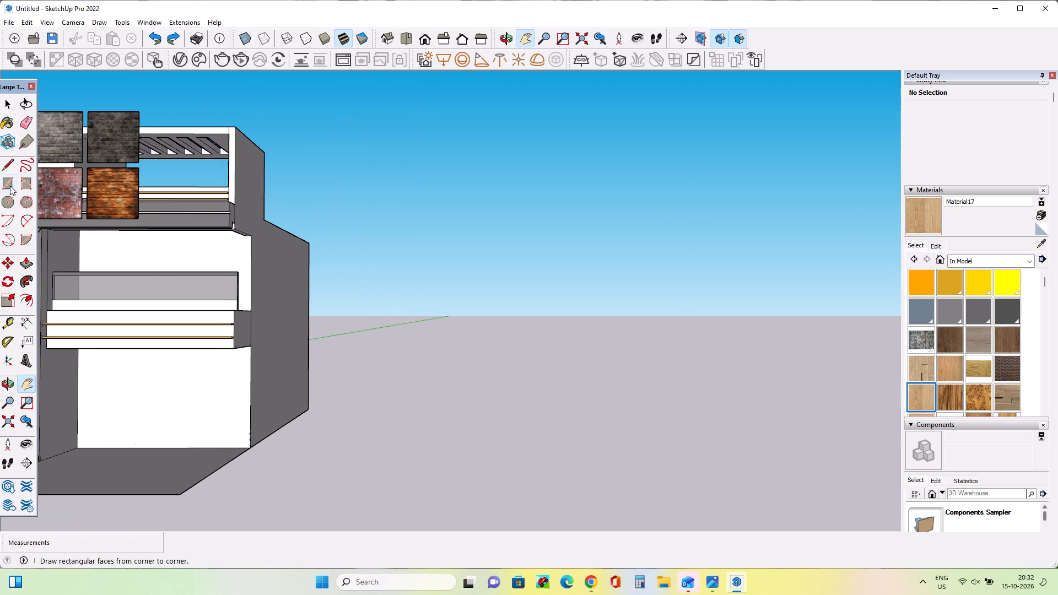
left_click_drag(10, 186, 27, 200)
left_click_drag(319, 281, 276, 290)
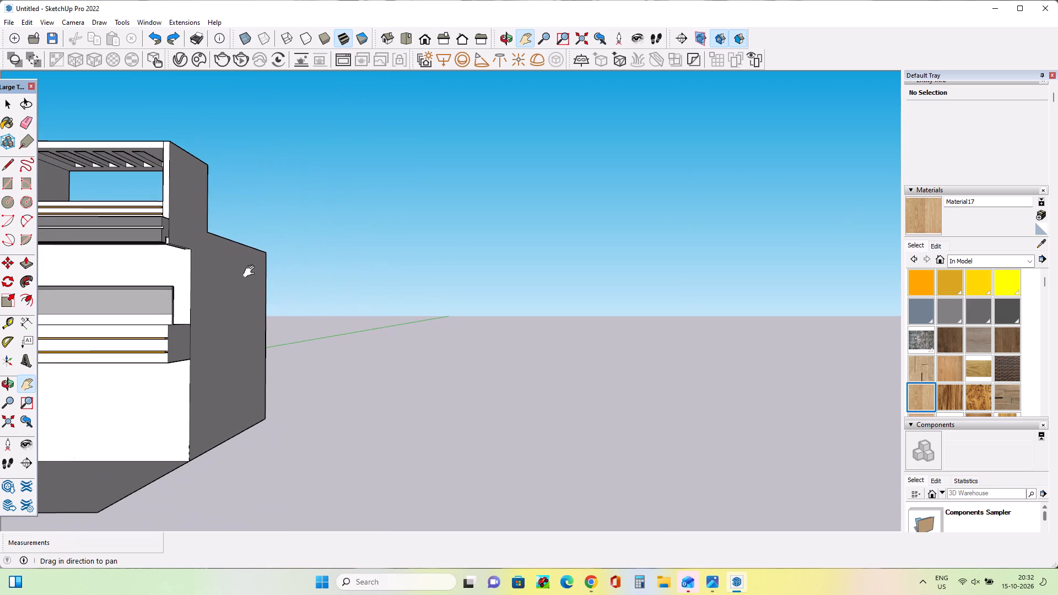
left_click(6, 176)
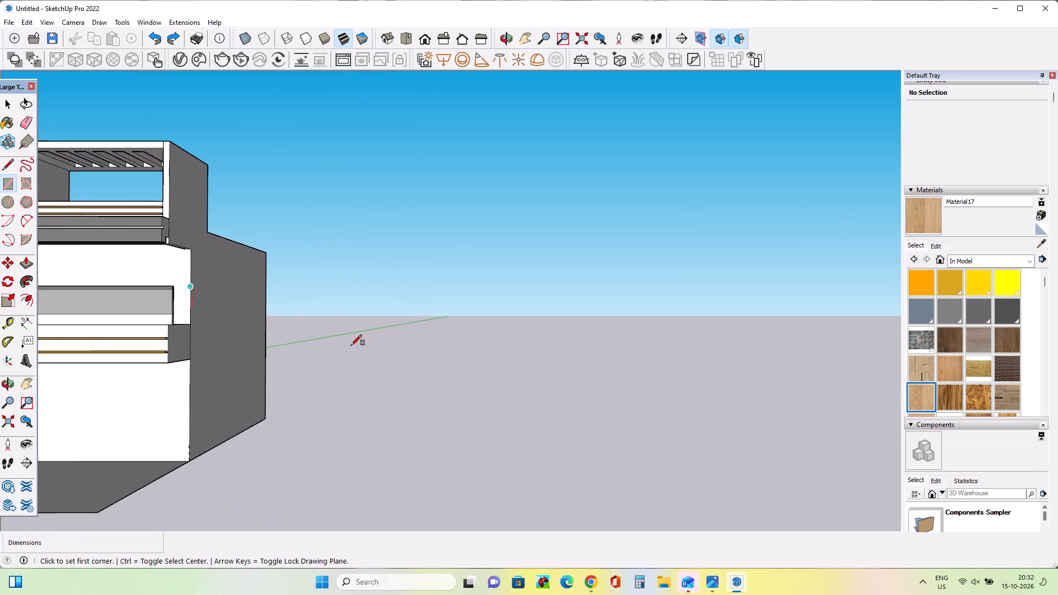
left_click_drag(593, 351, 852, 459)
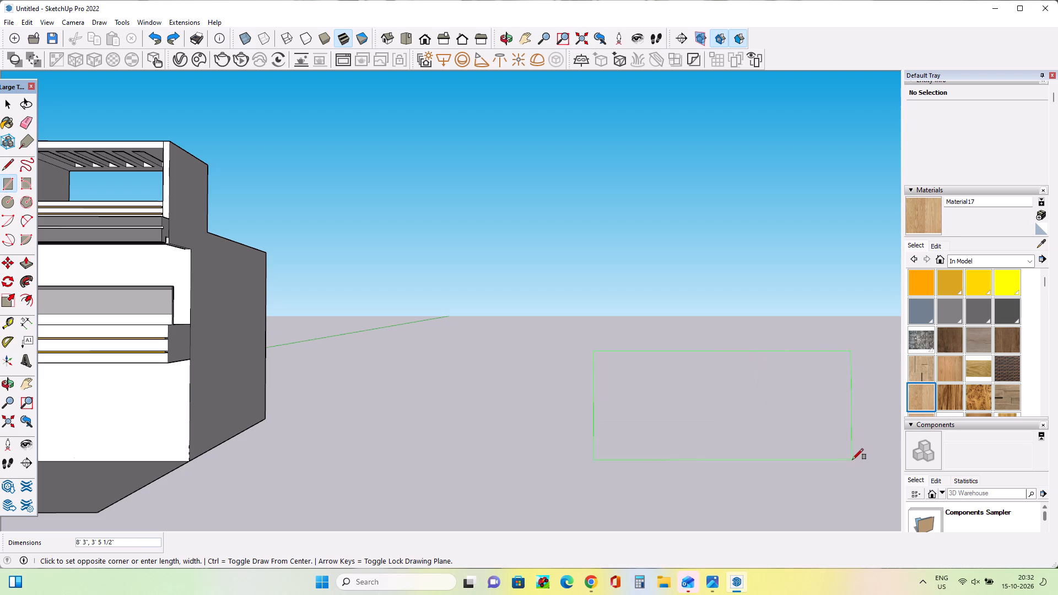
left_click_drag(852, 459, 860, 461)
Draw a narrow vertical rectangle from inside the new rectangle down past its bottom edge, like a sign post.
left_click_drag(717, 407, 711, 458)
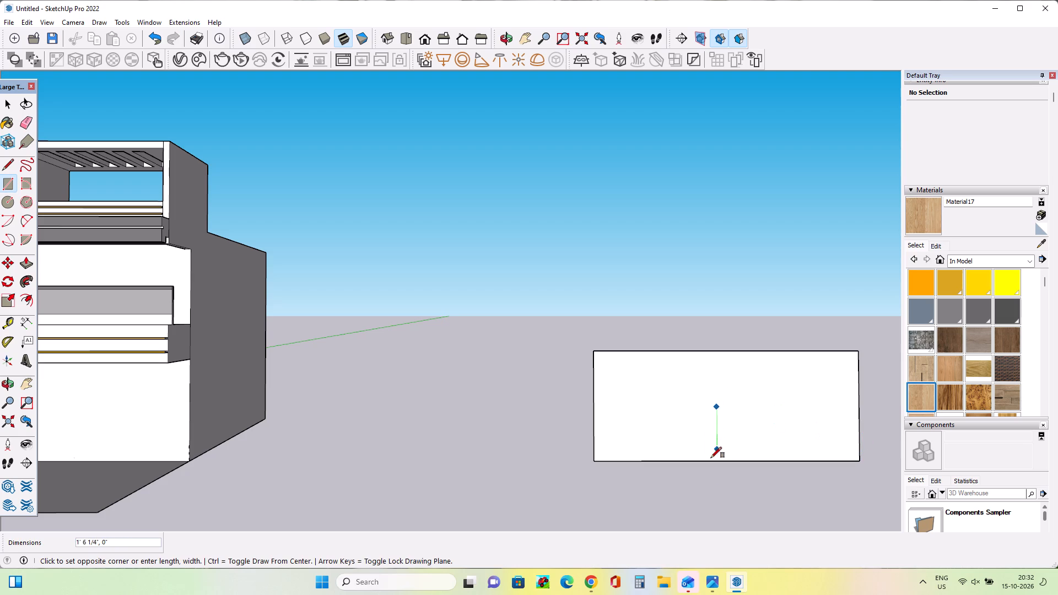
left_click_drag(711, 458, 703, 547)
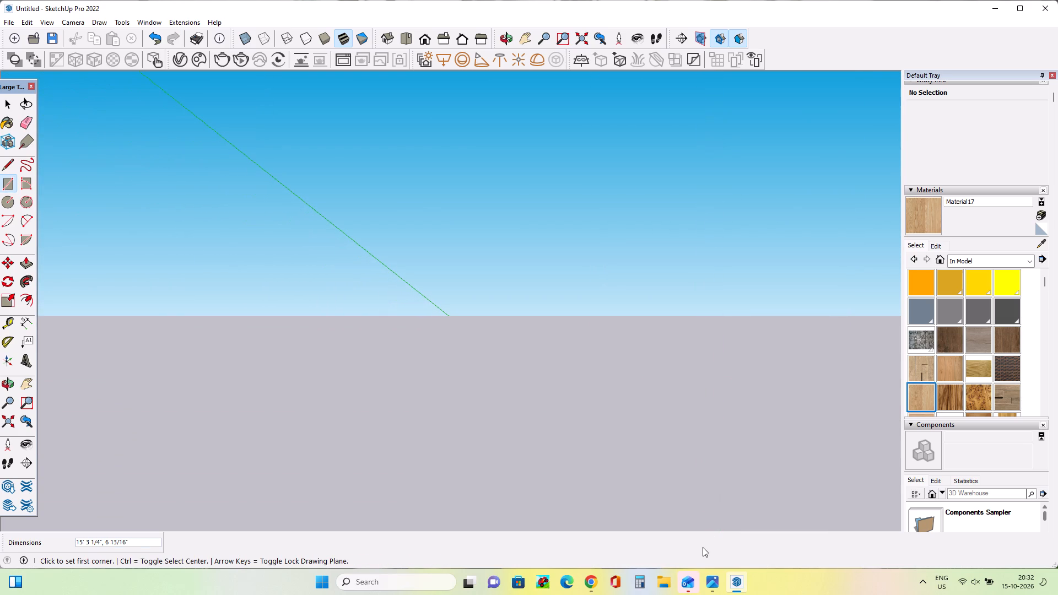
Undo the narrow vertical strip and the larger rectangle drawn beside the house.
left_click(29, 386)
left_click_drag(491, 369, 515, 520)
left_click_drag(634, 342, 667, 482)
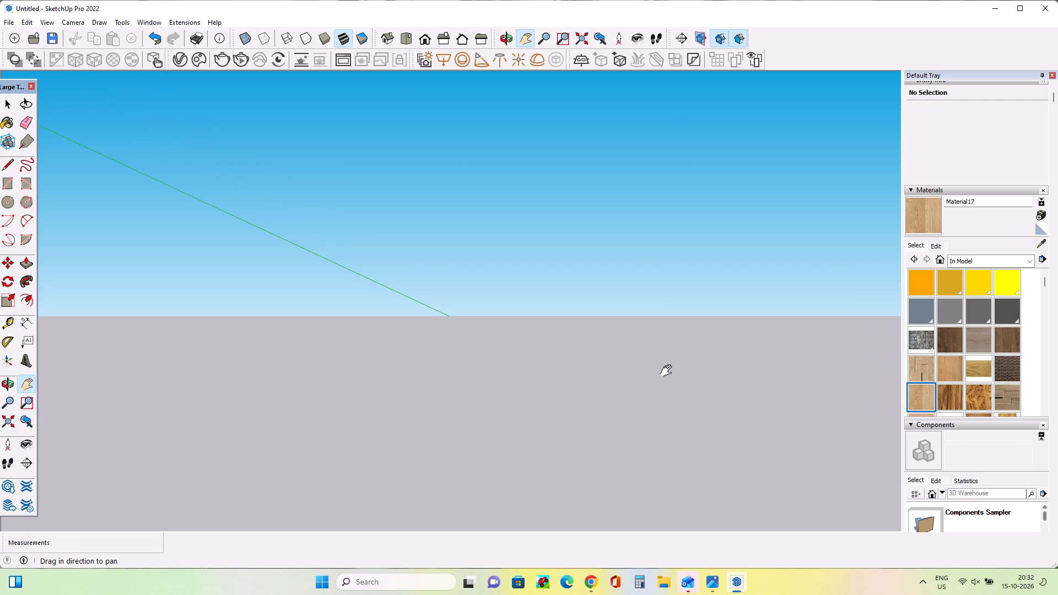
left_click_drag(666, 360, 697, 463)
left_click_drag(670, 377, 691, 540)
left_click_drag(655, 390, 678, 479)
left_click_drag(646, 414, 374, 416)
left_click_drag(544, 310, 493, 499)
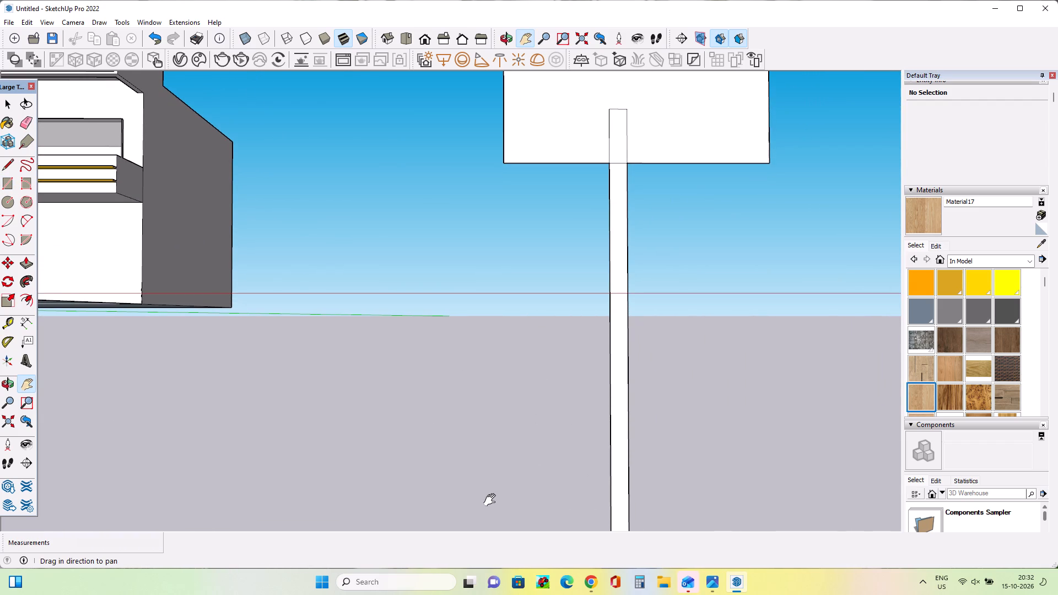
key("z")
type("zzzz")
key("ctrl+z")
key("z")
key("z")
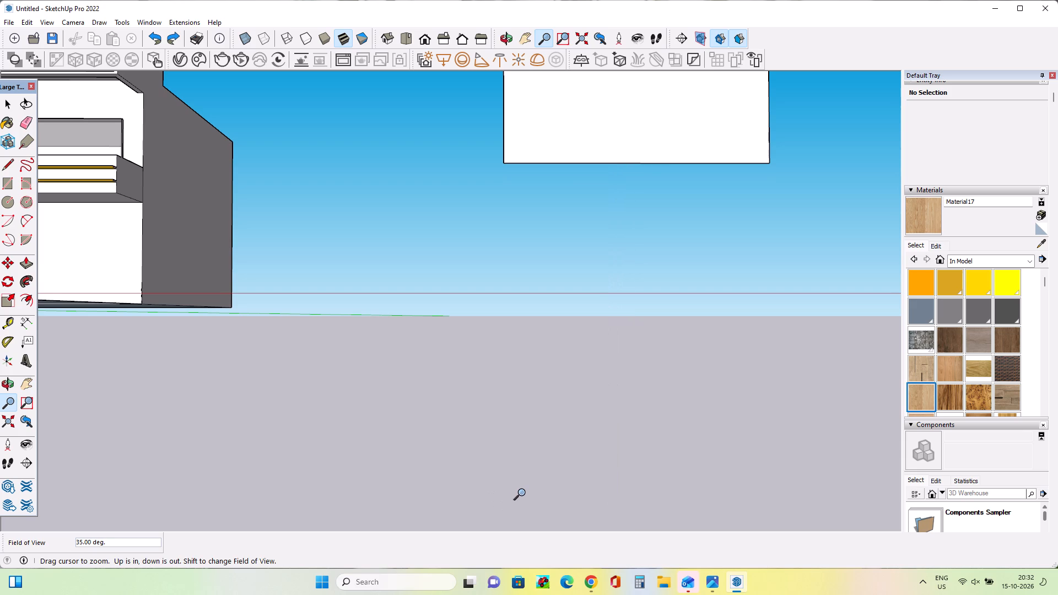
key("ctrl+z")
Examine the house from a distance and the grey-brown brick texture sample close up.
left_click_drag(509, 192, 533, 404)
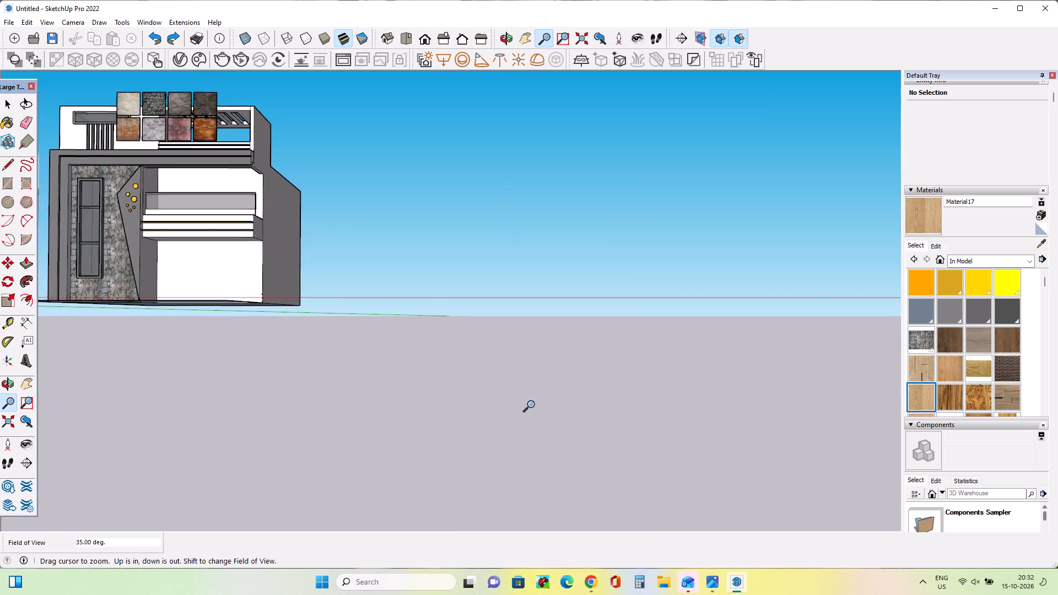
left_click_drag(533, 404, 513, 546)
left_click_drag(495, 198, 496, 409)
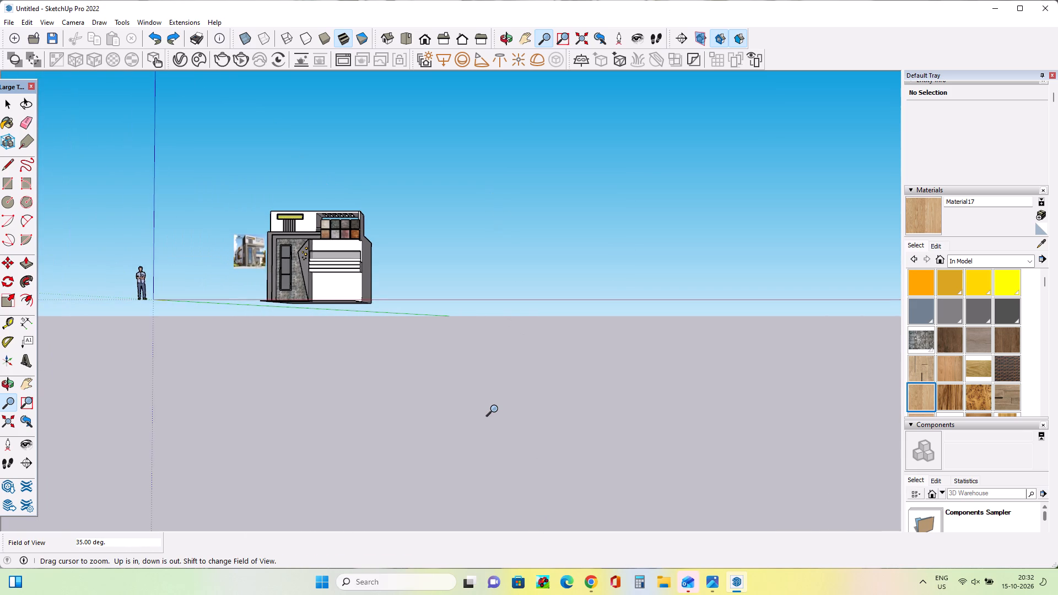
left_click_drag(496, 409, 559, 214)
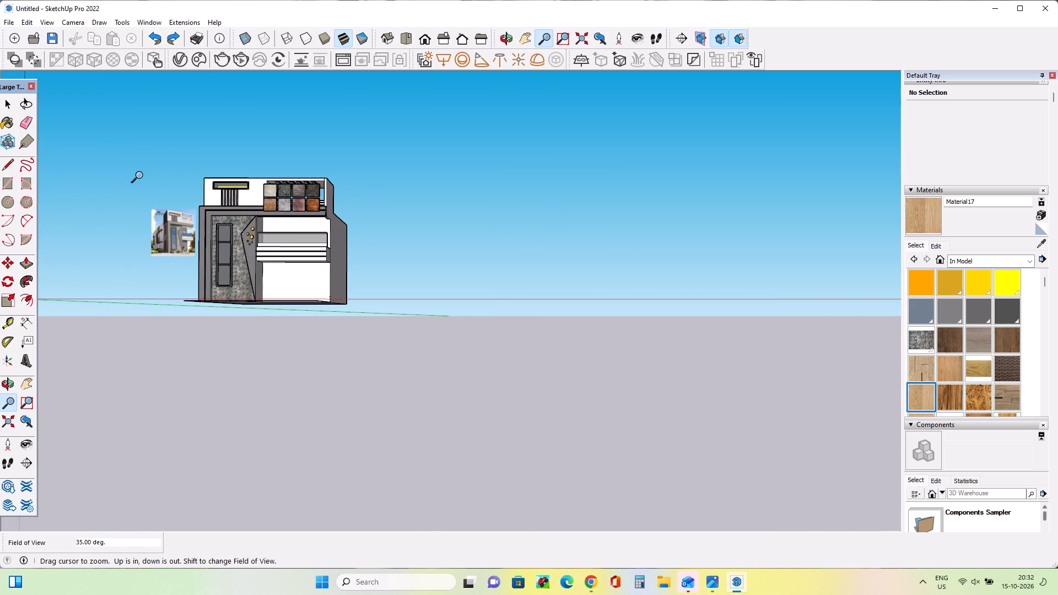
left_click(288, 194)
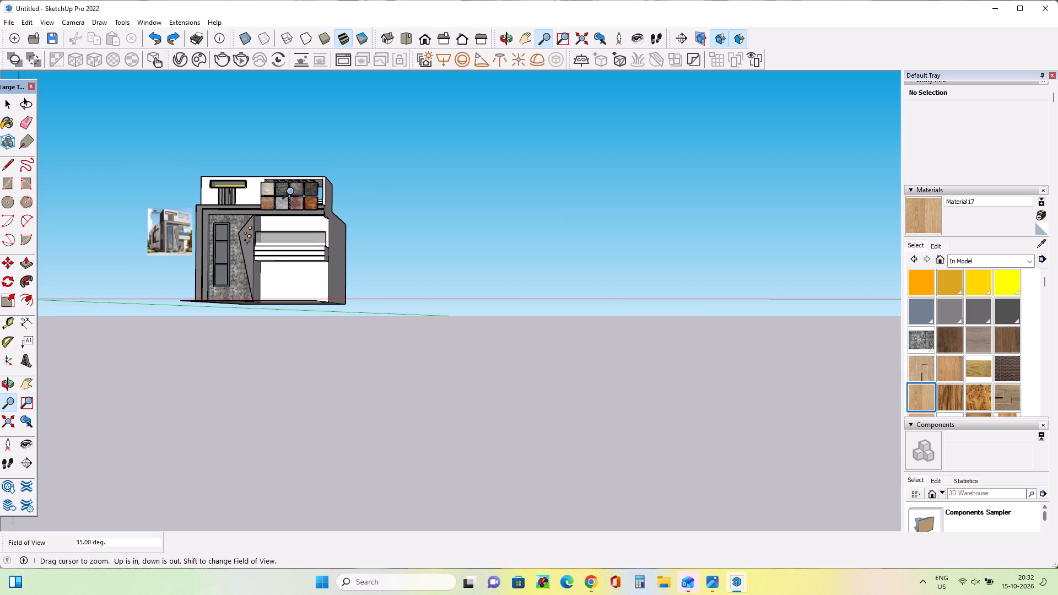
scroll(290, 191, "down", 1)
scroll(290, 191, "up", 1)
scroll(290, 191, "down", 4)
scroll(290, 191, "up", 12)
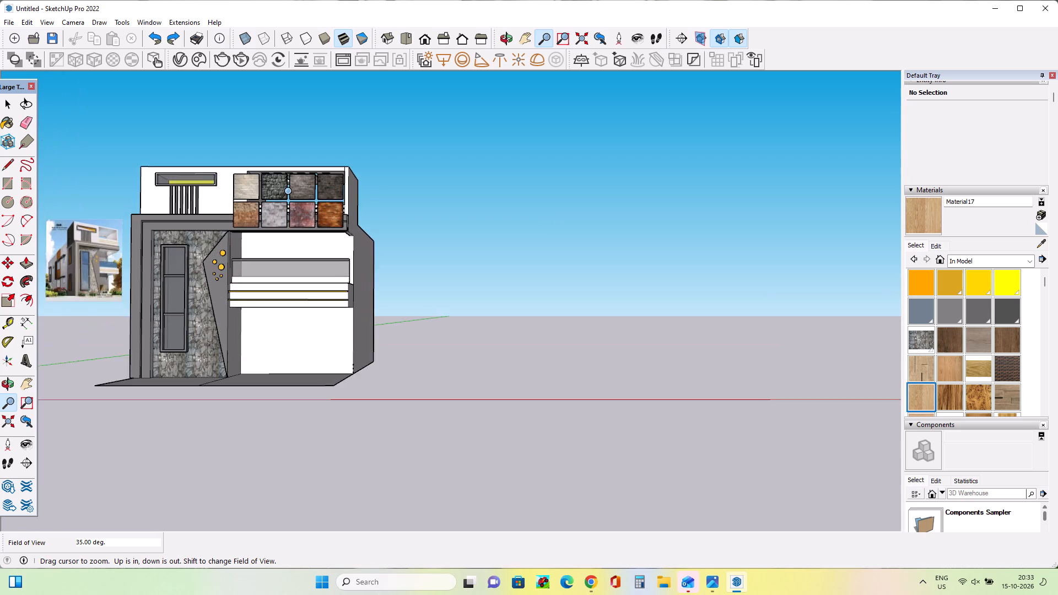
scroll(290, 191, "up", 20)
scroll(290, 191, "up", 1)
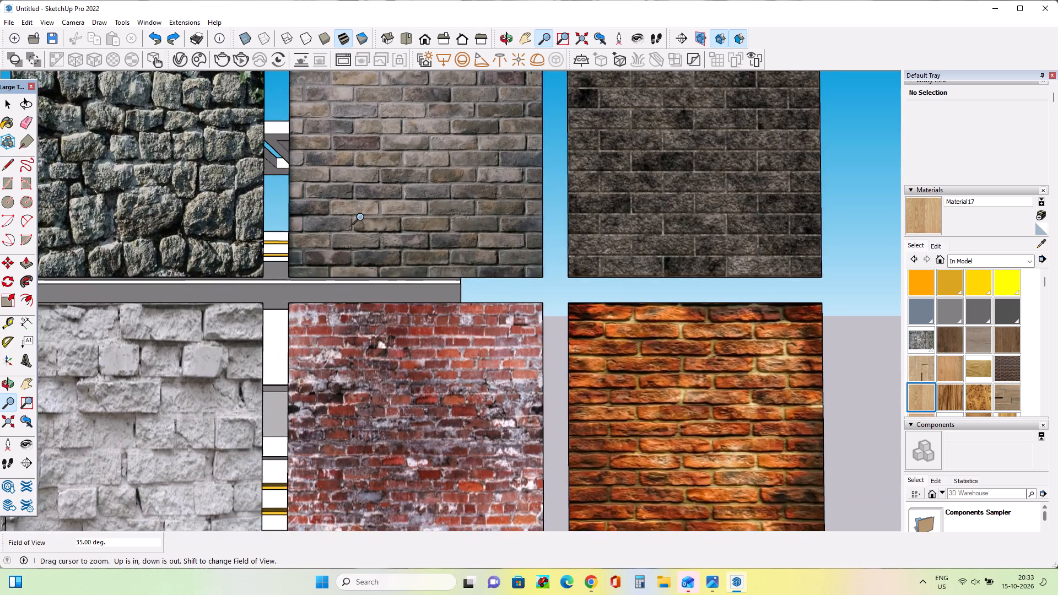
scroll(384, 219, "up", 20)
scroll(409, 223, "up", 4)
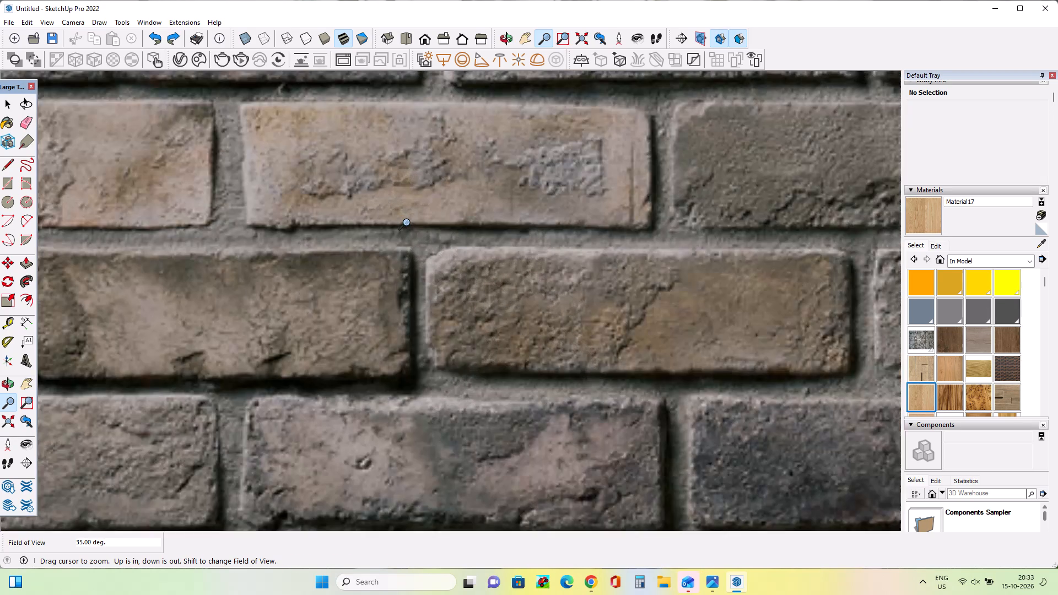
scroll(409, 223, "down", 7)
left_click(407, 224)
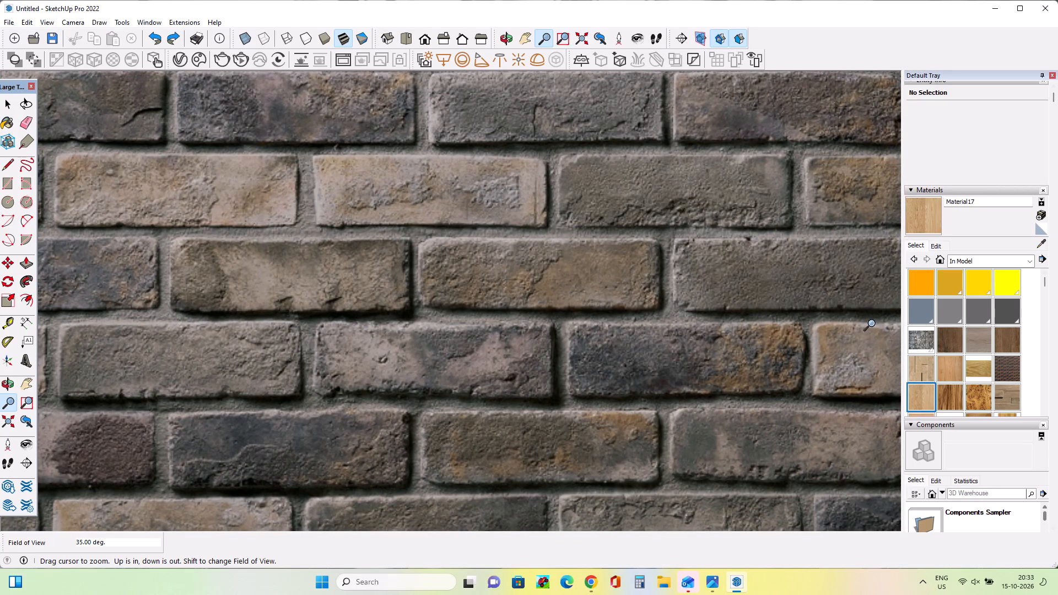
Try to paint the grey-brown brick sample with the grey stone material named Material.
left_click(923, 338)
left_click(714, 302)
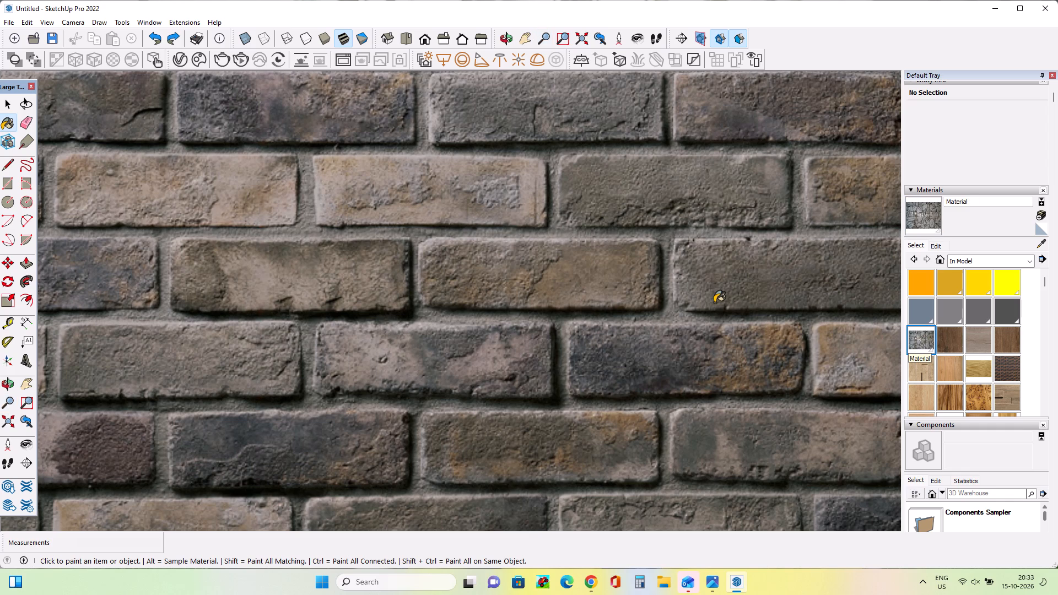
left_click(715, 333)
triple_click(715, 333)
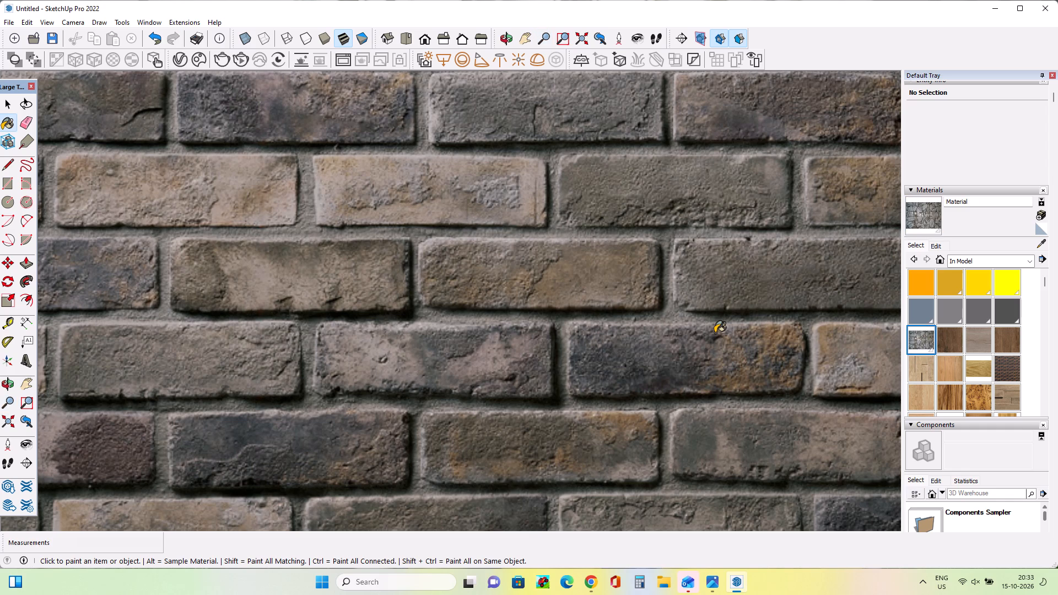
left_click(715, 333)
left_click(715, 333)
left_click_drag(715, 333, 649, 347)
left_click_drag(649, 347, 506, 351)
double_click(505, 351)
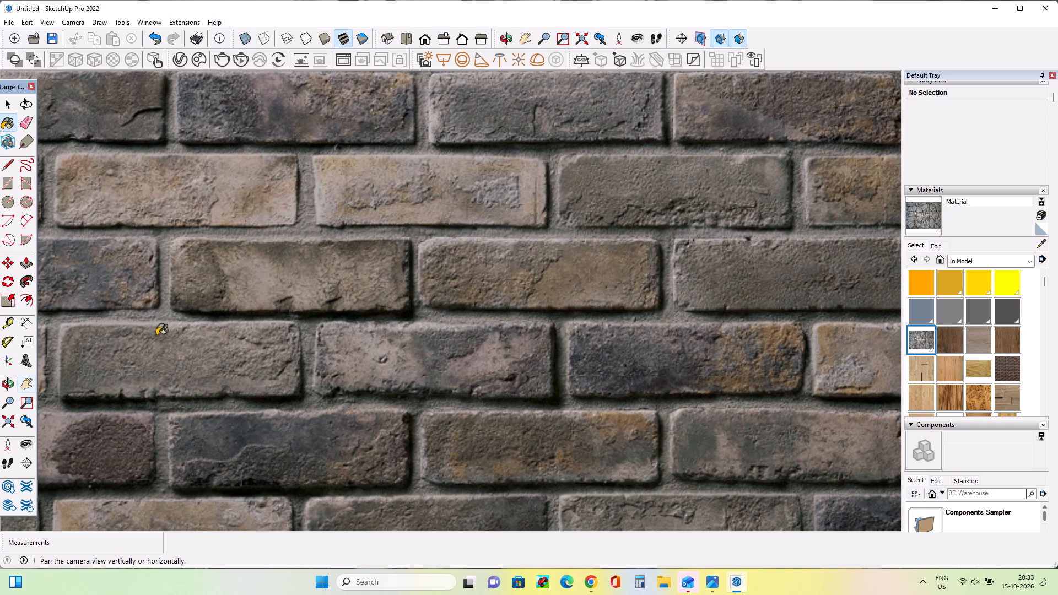
Examine the stone and brick texture samples close up and alongside the whole house.
left_click(30, 391)
left_click_drag(236, 345, 988, 588)
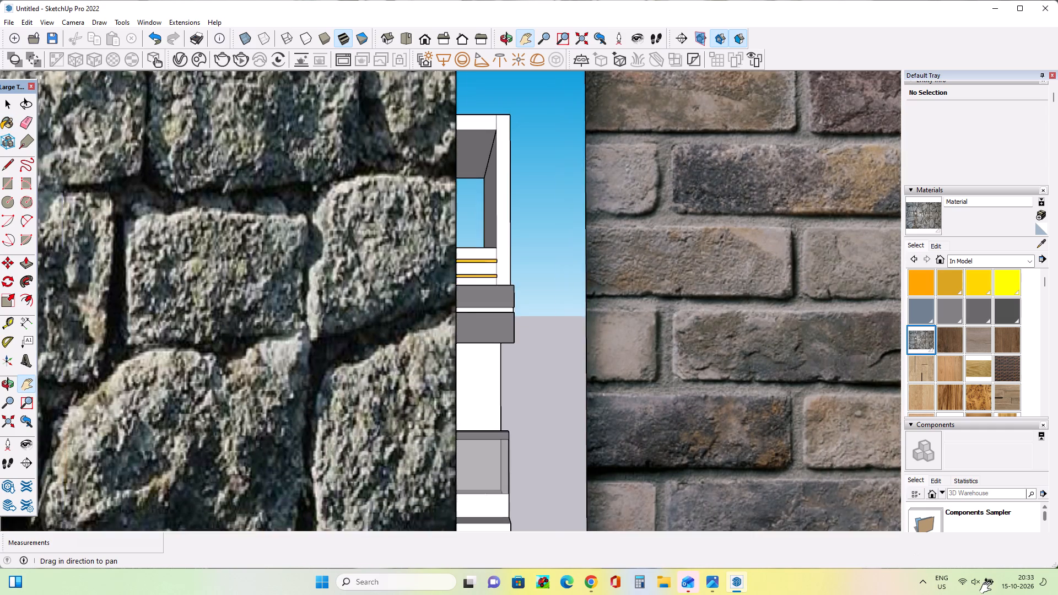
left_click_drag(988, 588, 878, 574)
scroll(877, 574, "down", 15)
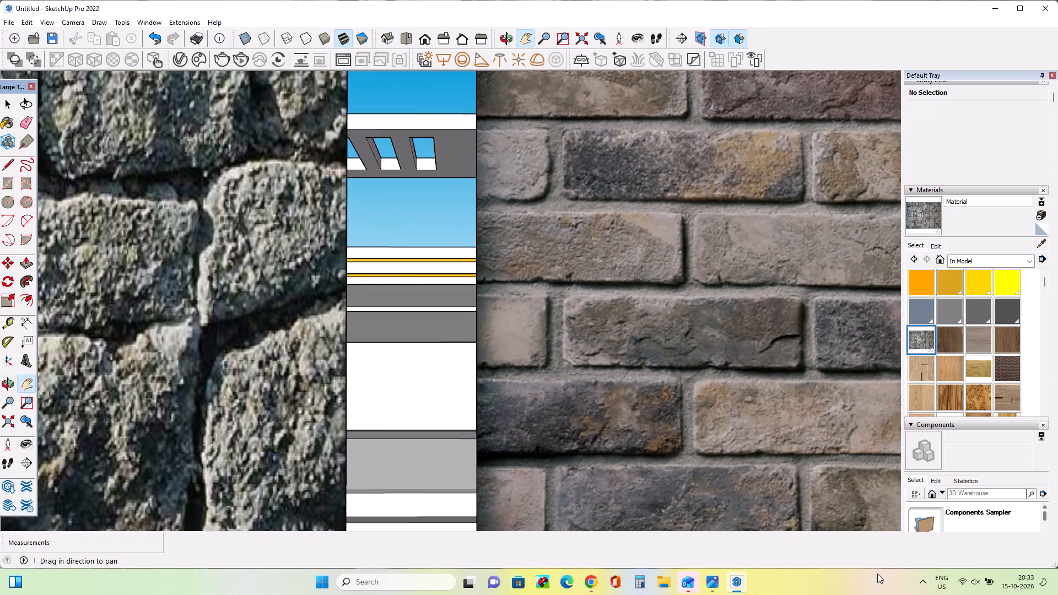
scroll(877, 574, "down", 6)
scroll(636, 424, "down", 14)
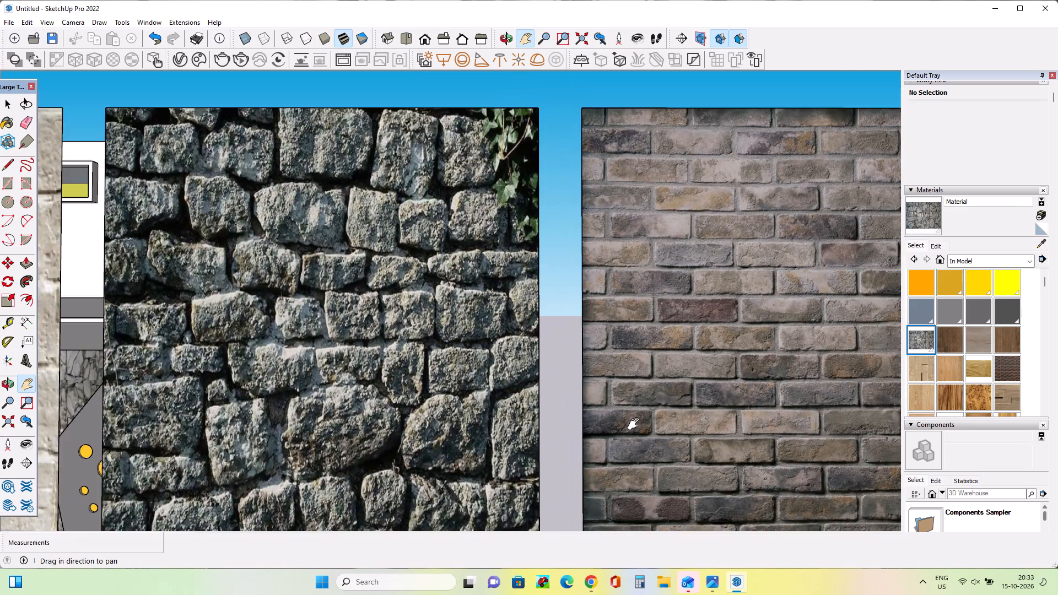
scroll(636, 424, "down", 12)
scroll(636, 424, "up", 1)
scroll(636, 424, "down", 11)
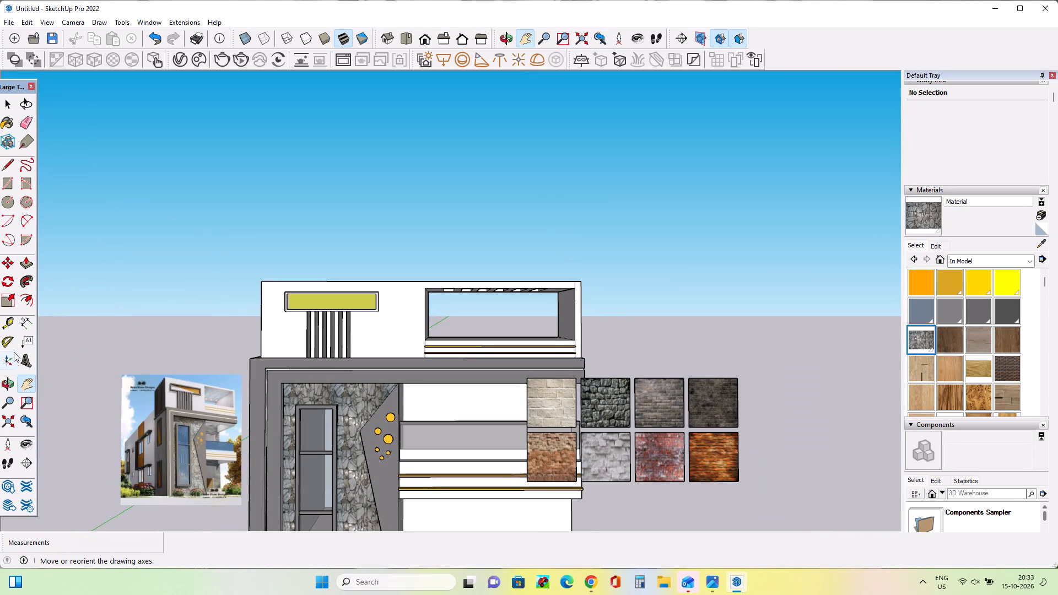
Create 3D text reading "buffalow house" and place it across the yellow panel on the upper parapet wall.
left_click(23, 358)
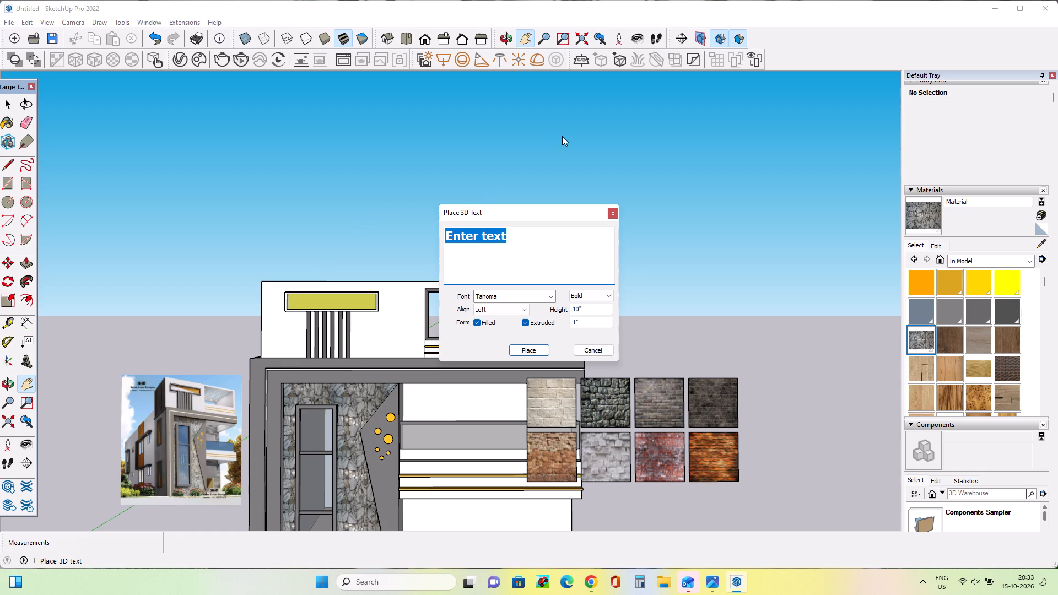
key("Delete")
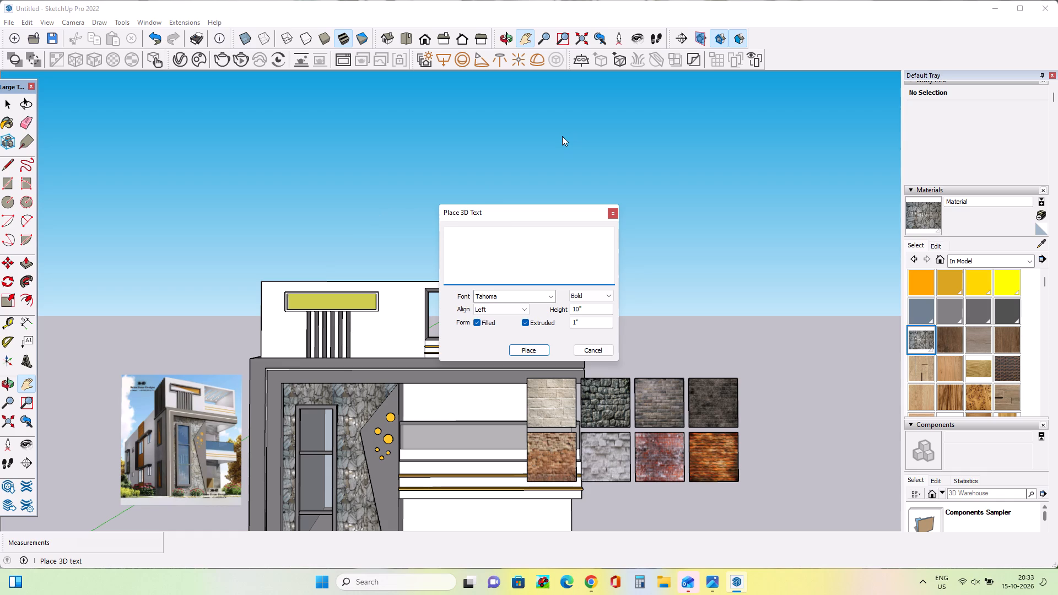
type("bu")
key("f")
key("f")
key("a")
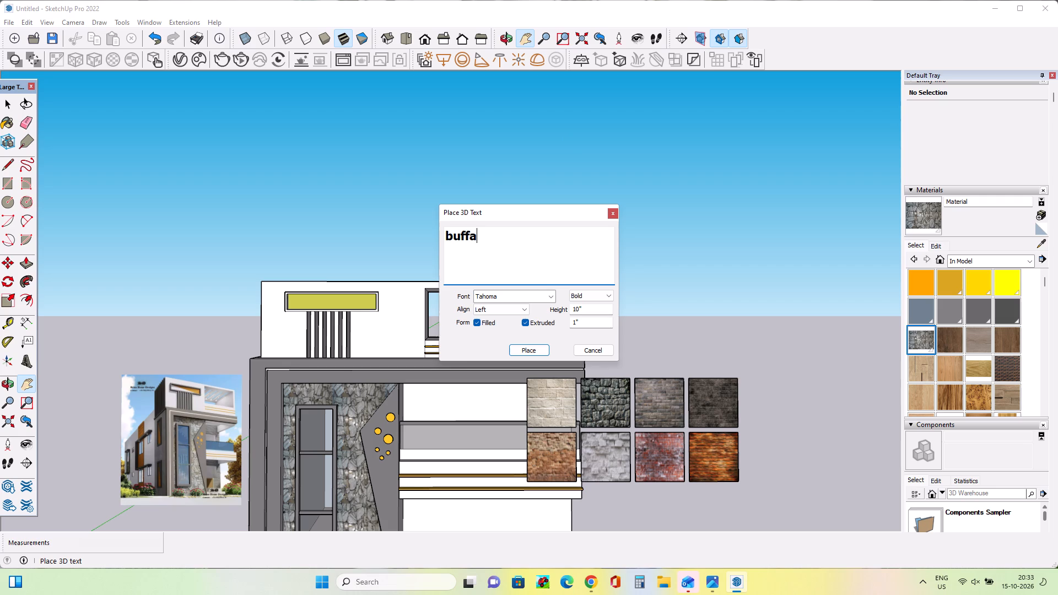
key("l")
key("o")
key("w")
key("space")
key("h")
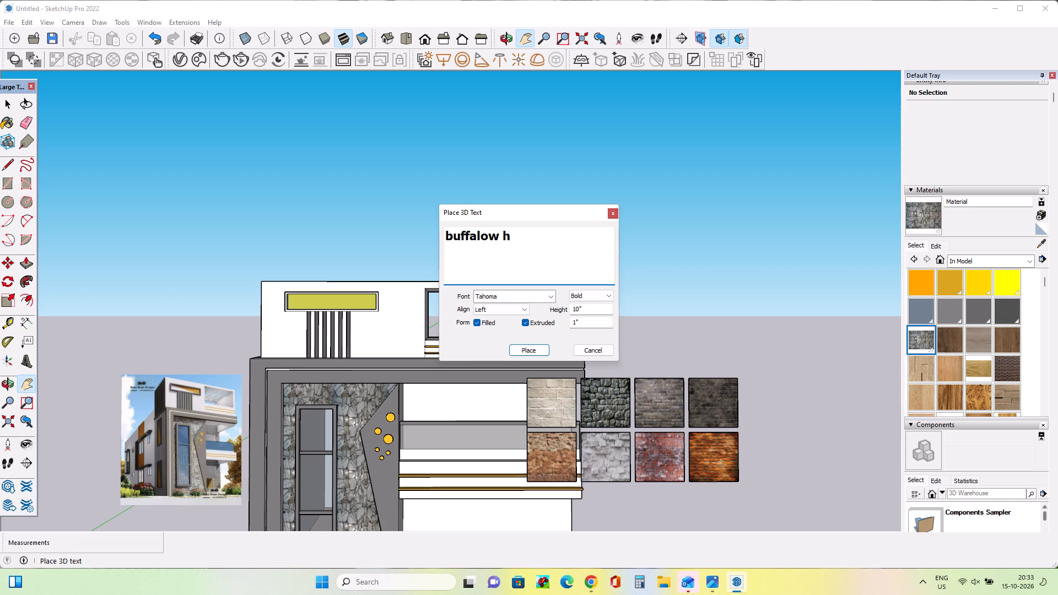
key("o")
type("ue")
key("BackSpace")
type("se")
left_click_drag(535, 353, 540, 345)
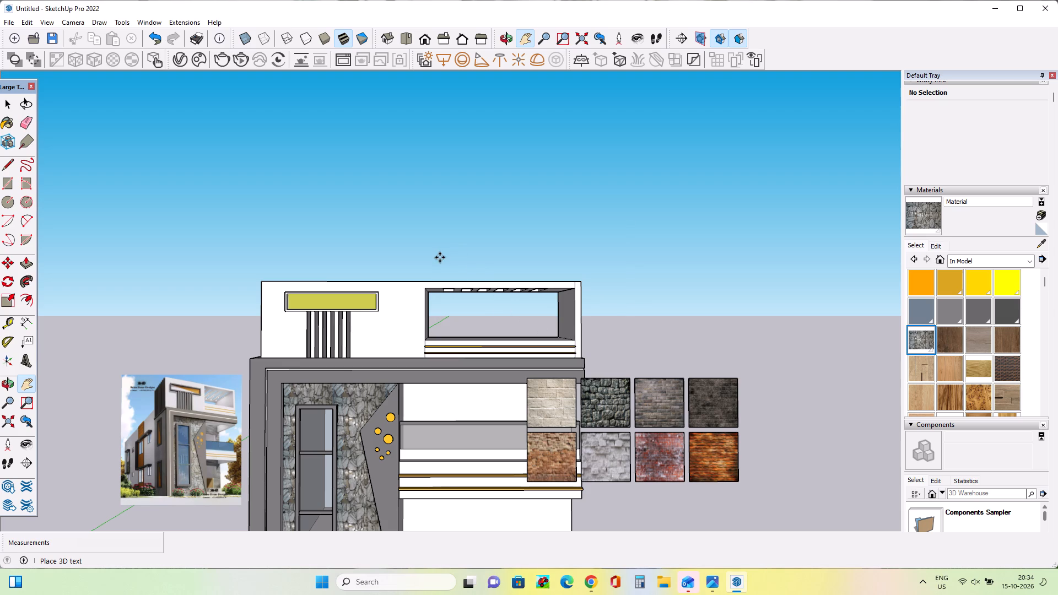
left_click_drag(396, 263, 369, 296)
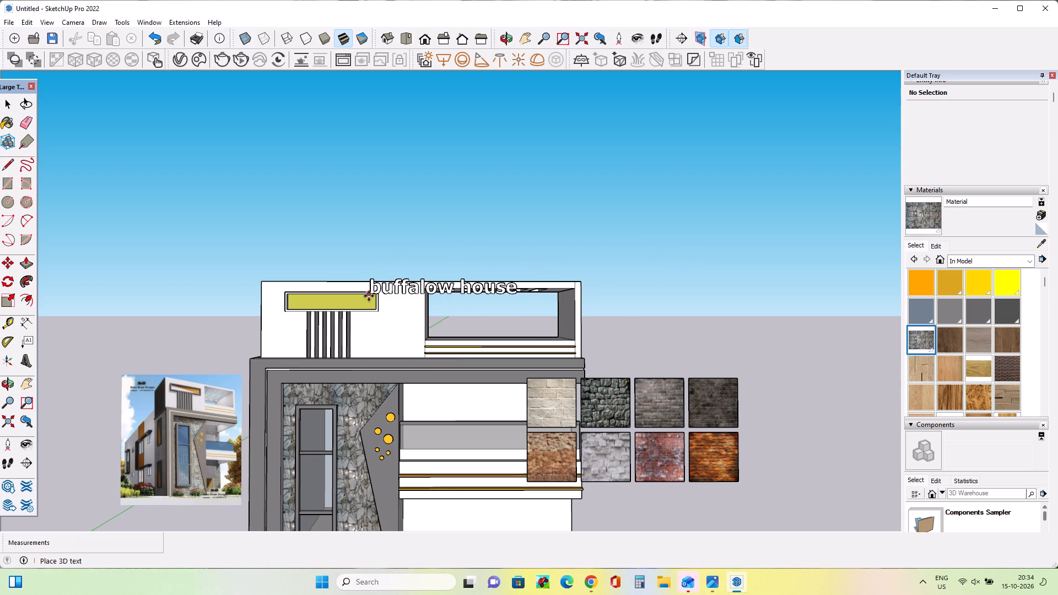
left_click_drag(369, 296, 330, 337)
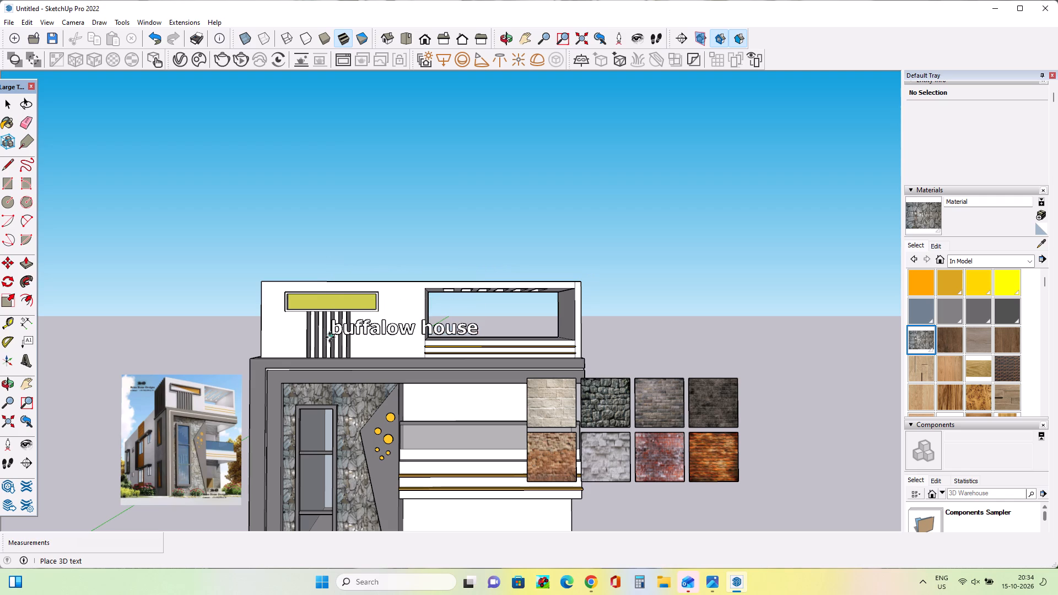
left_click_drag(330, 337, 274, 344)
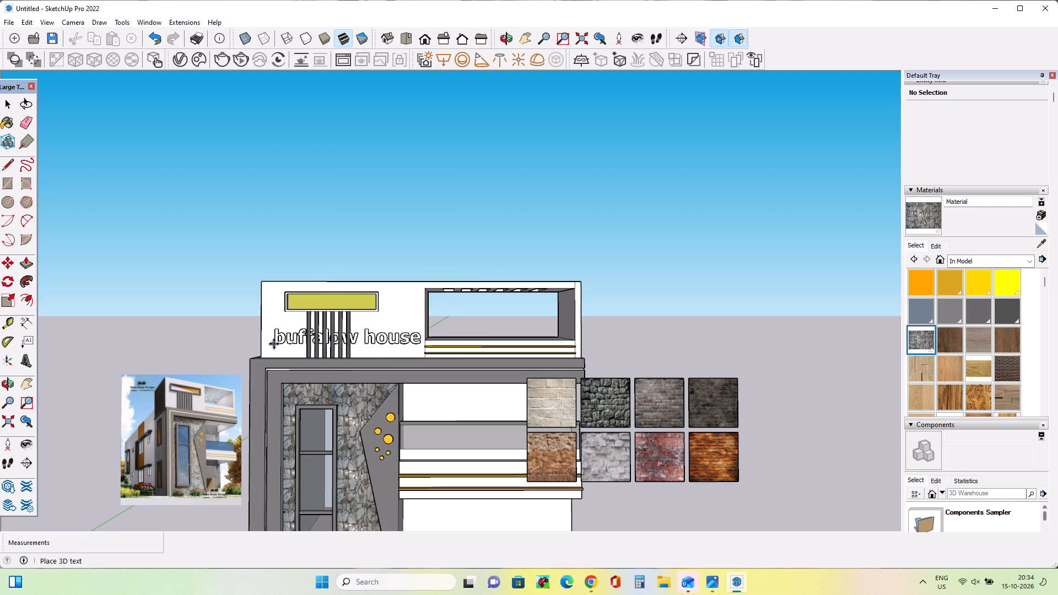
left_click_drag(274, 344, 263, 306)
Move the "buffalow house" text about 9' 5" from the yellow panel to the framed opening on the top floor.
right_click(333, 261)
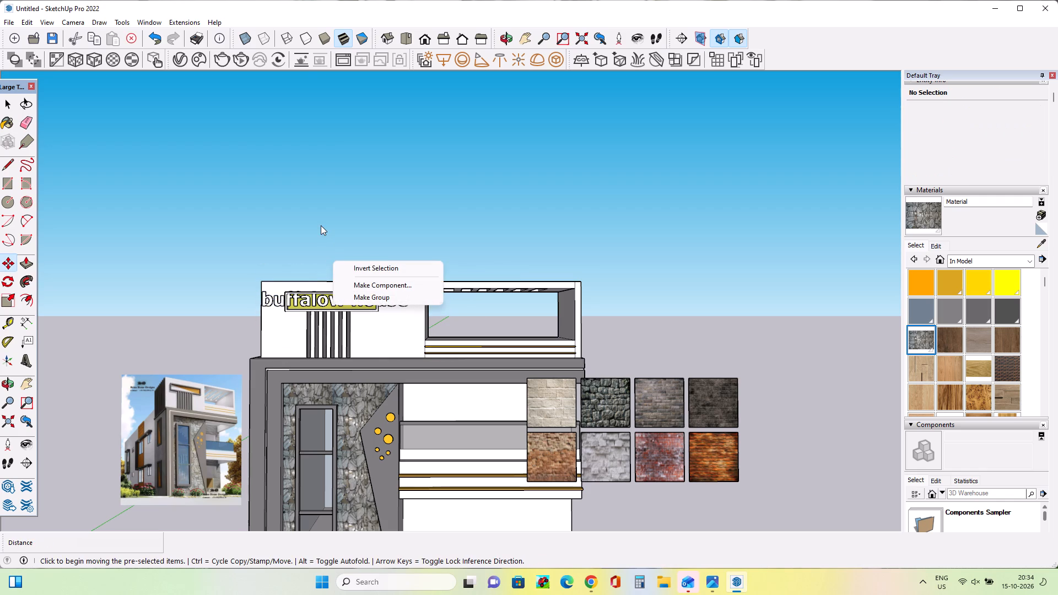
left_click(307, 302)
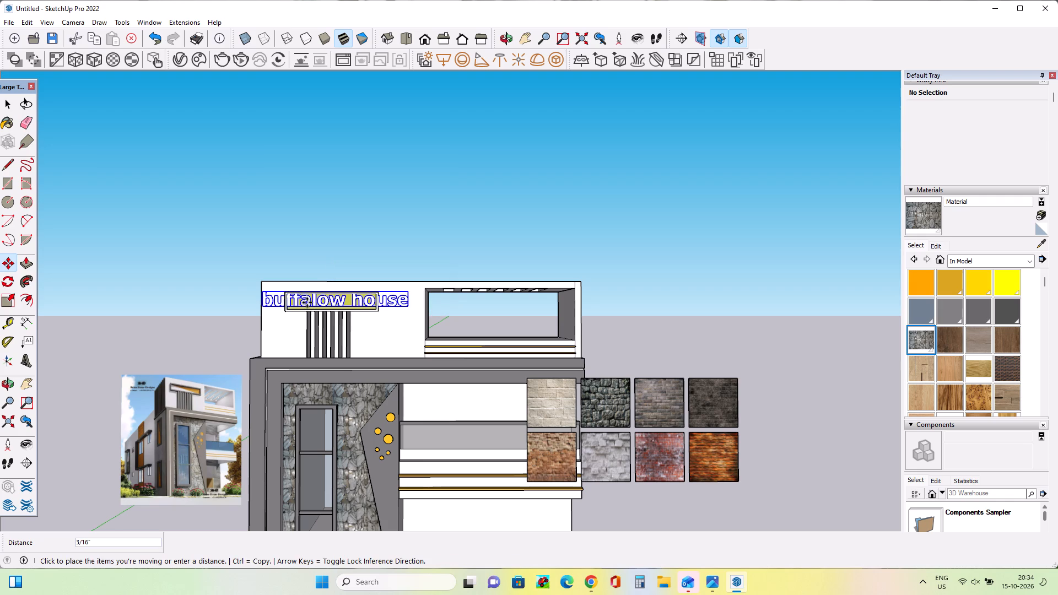
left_click_drag(307, 302, 307, 342)
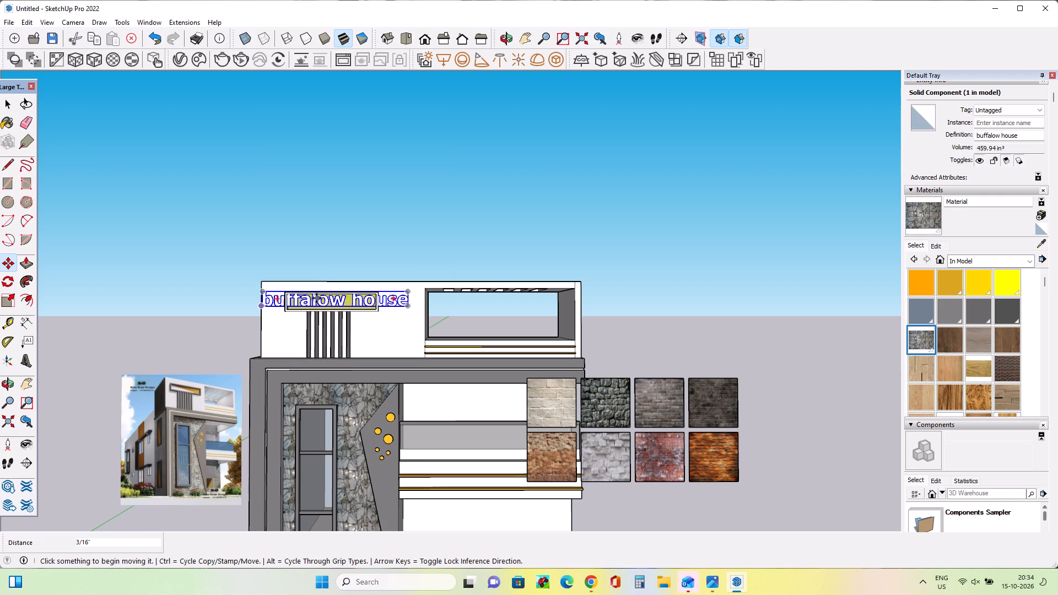
left_click_drag(316, 298, 481, 317)
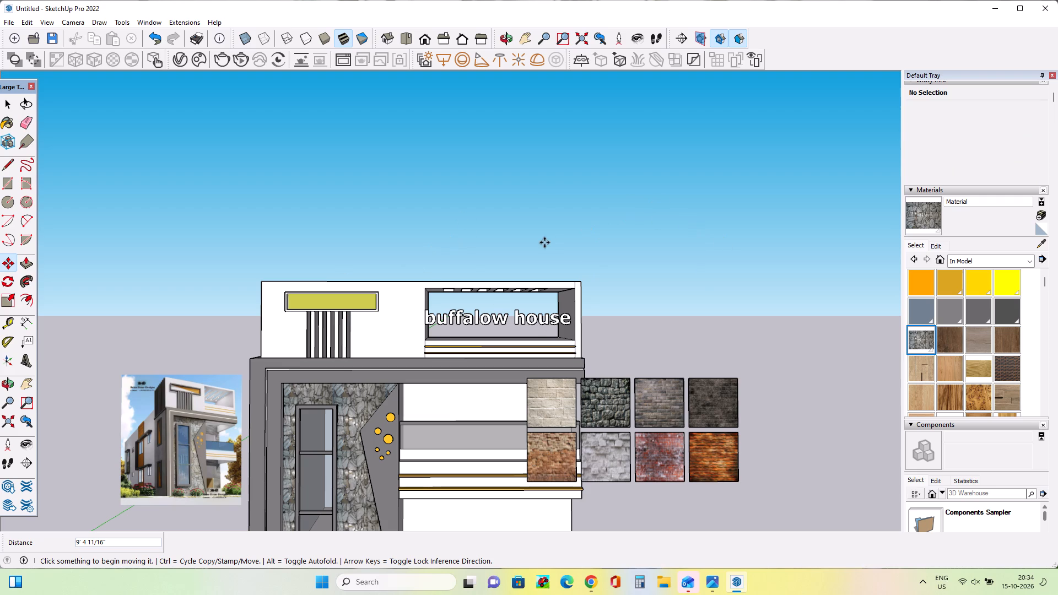
right_click(546, 216)
left_click(381, 211)
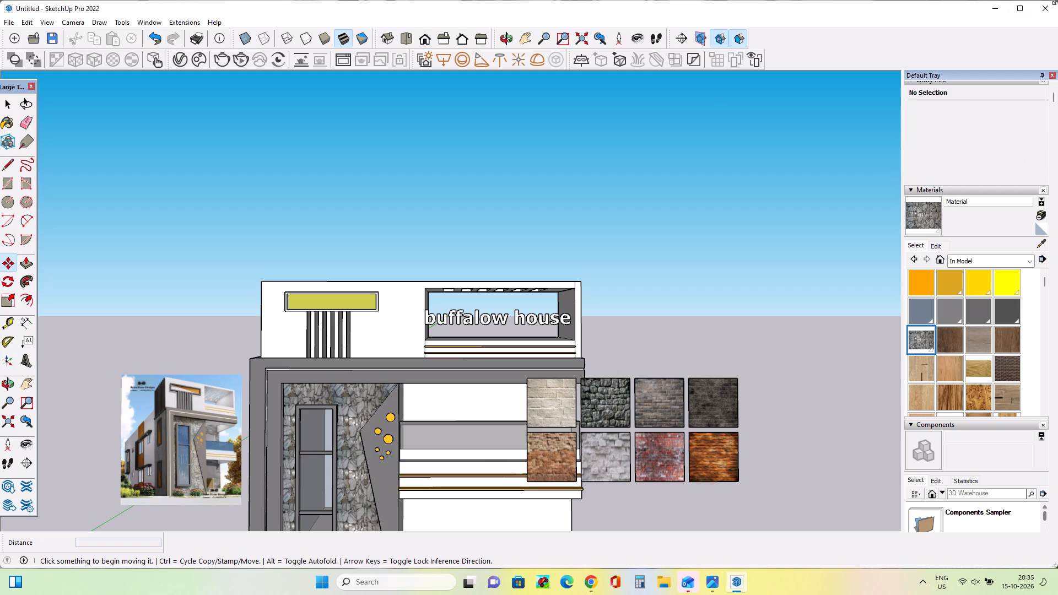
Minimise the model window and close the Outlook welcome window.
left_click(1000, 4)
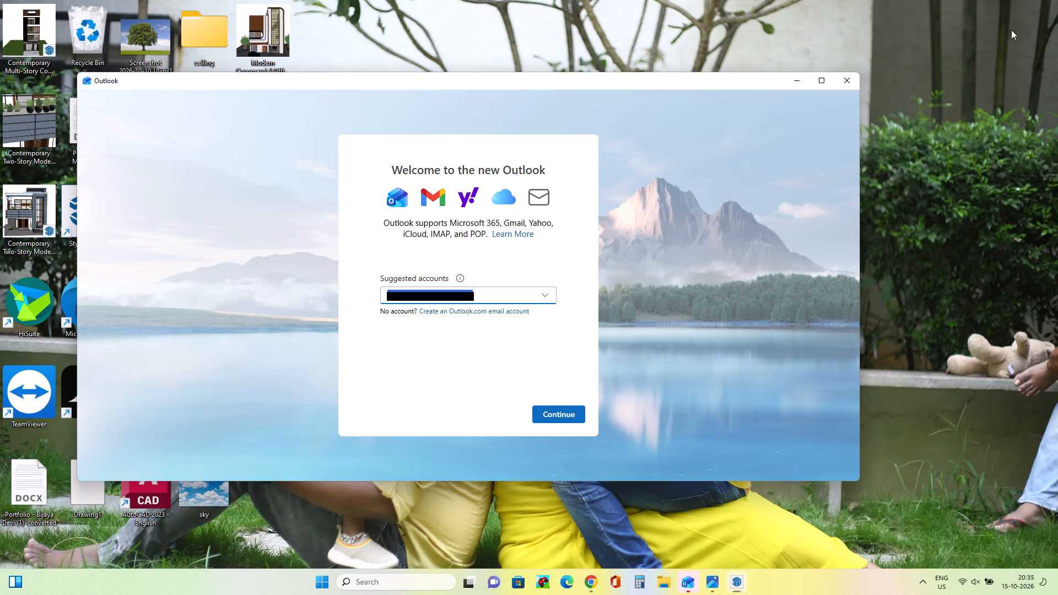
left_click(852, 83)
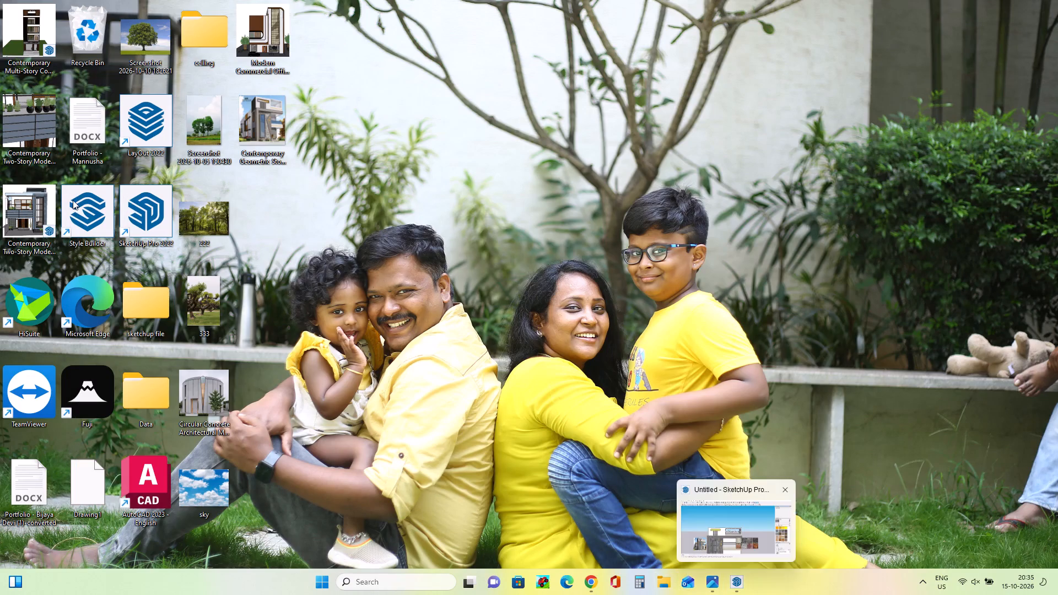
Launch the Fuji application from the desktop.
left_click(87, 399)
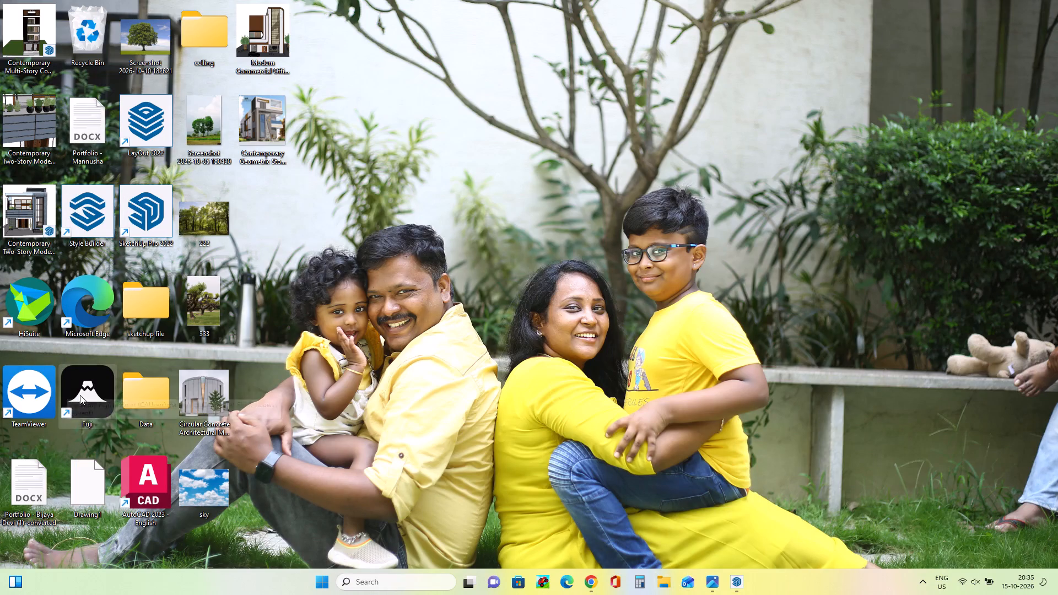
left_click(80, 395)
double_click(77, 387)
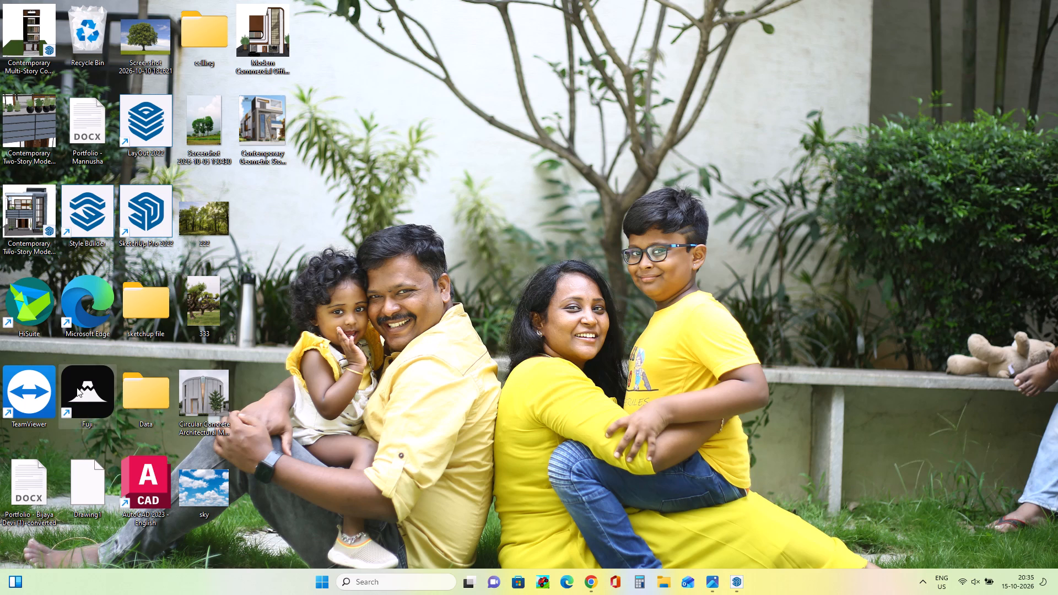
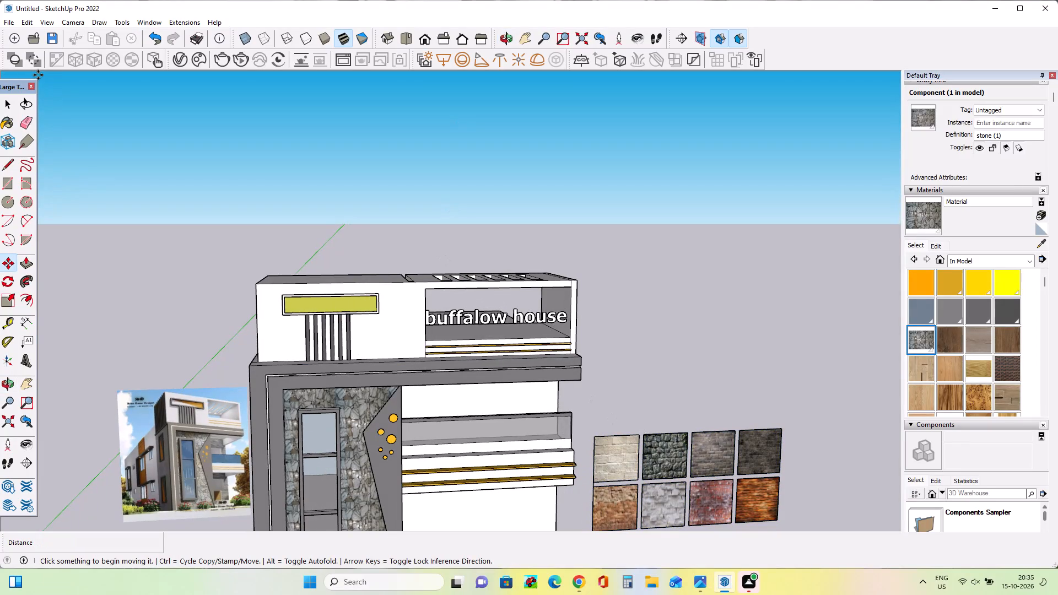
Delete the "buffalow house" 3D text in front of the upper-floor opening.
left_click(5, 105)
left_click(479, 318)
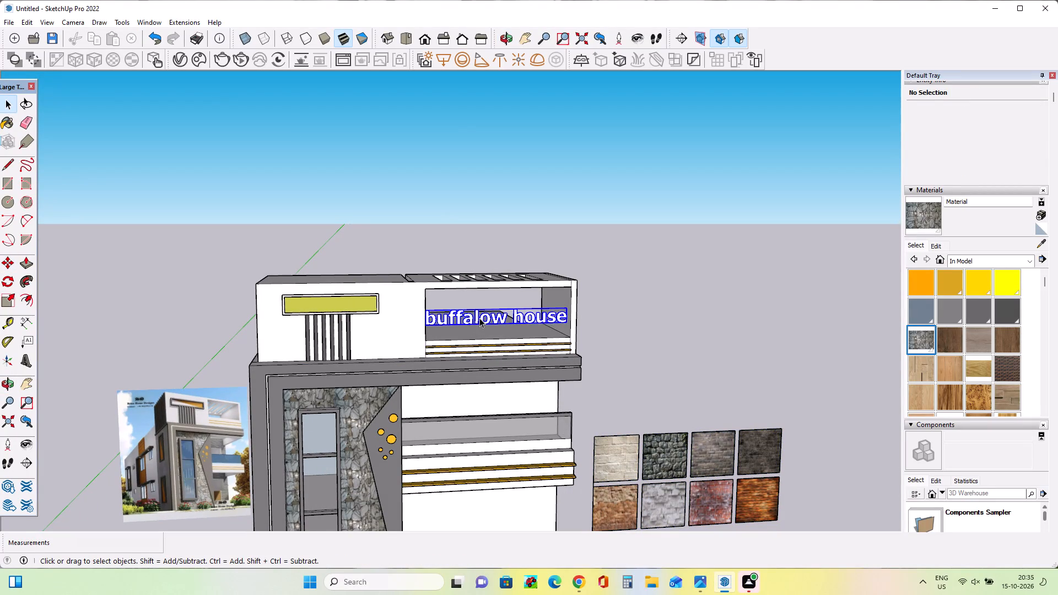
key("Delete")
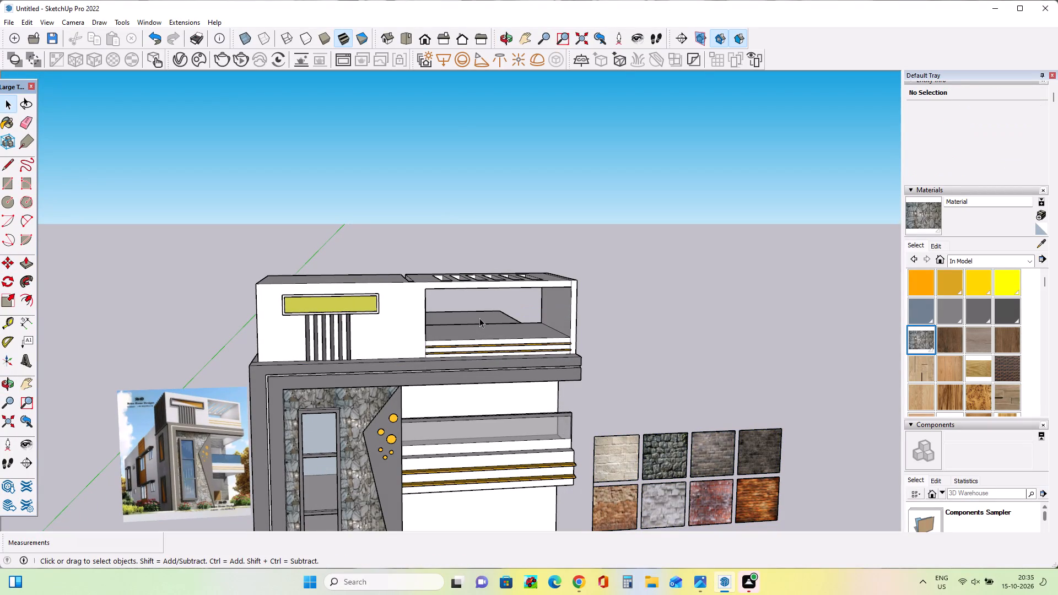
Examine the front facade around the stone wall, the balcony and the plain ground-floor wall beneath it.
left_click(23, 384)
left_click_drag(390, 381, 388, 373)
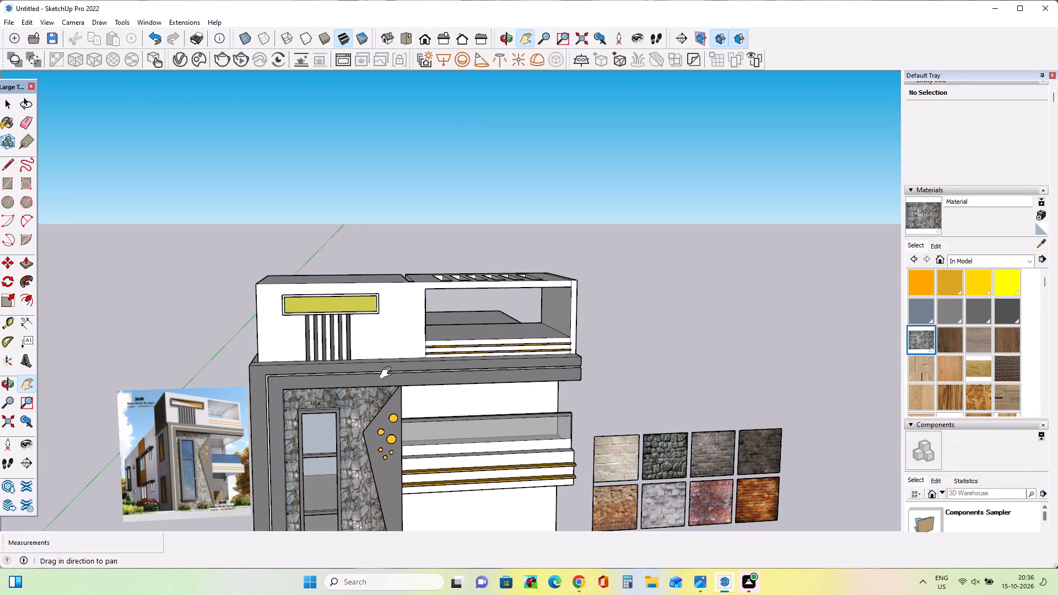
left_click_drag(388, 373, 388, 268)
middle_click_drag(409, 321, 430, 306)
left_click_drag(353, 350, 361, 326)
scroll(314, 371, "up", 2)
middle_click_drag(314, 371, 329, 387)
scroll(500, 412, "up", 1)
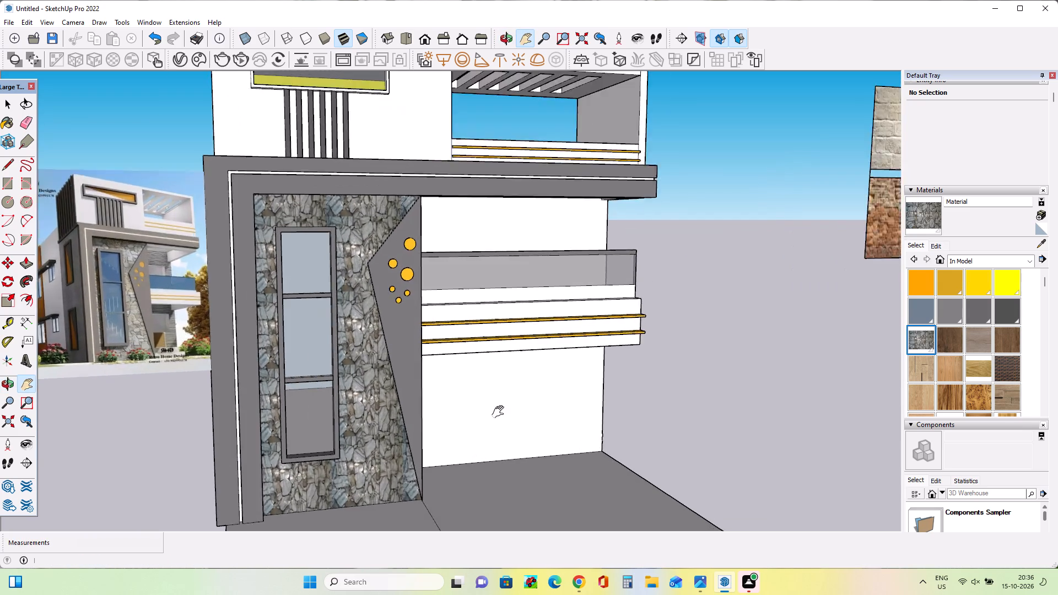
scroll(500, 412, "up", 2)
middle_click_drag(538, 418, 447, 345)
scroll(388, 359, "down", 1)
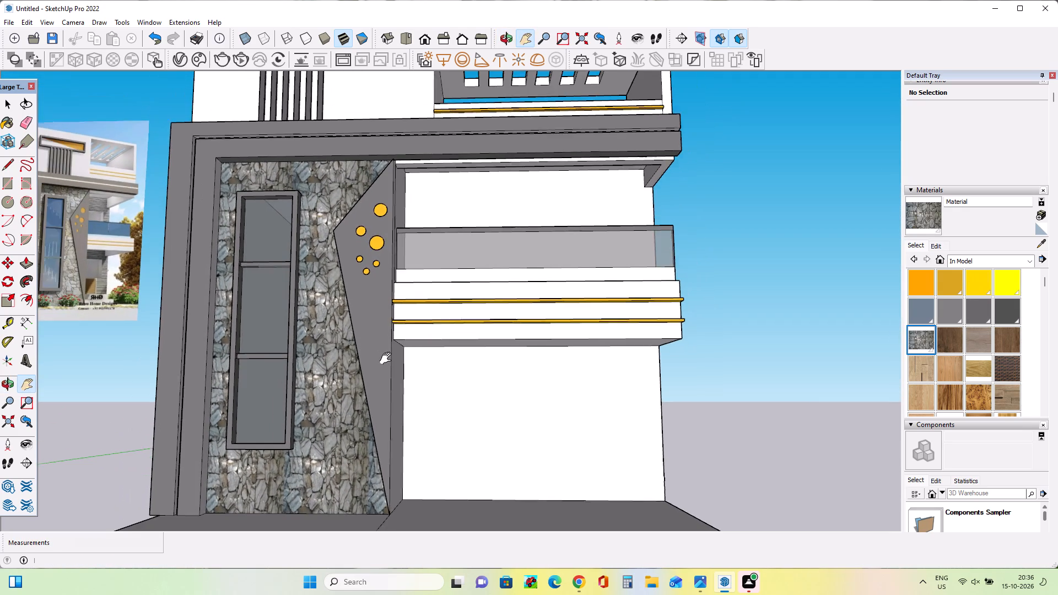
scroll(388, 359, "down", 1)
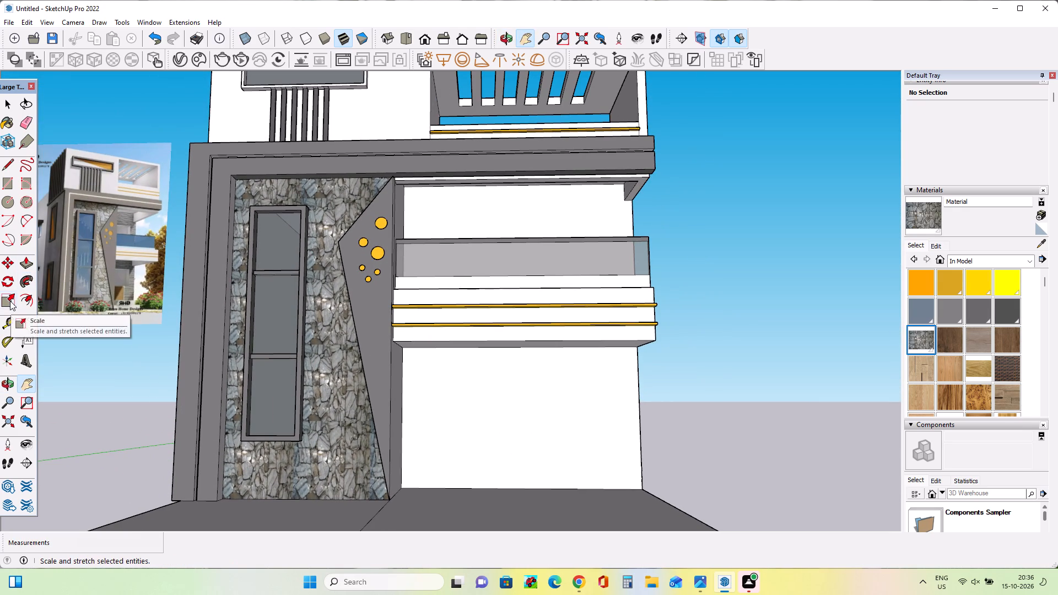
Following the reference image's entrance, draw a rectangle about 3' 6" wide and 4' 2" high at the ground-floor wall's base beside the angled panel.
left_click(10, 301)
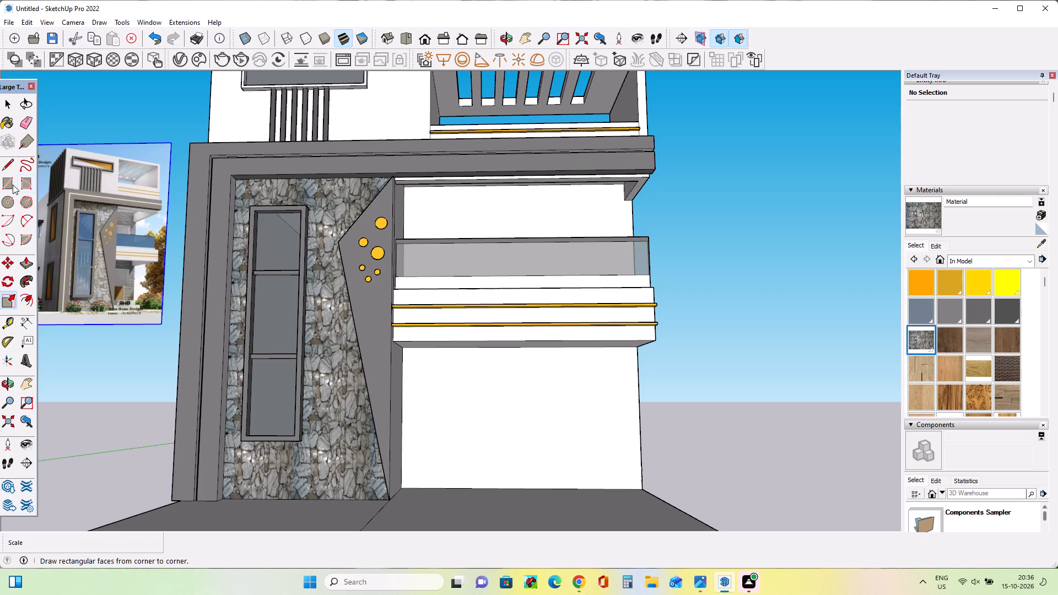
left_click(3, 181)
middle_click_drag(301, 355, 278, 369)
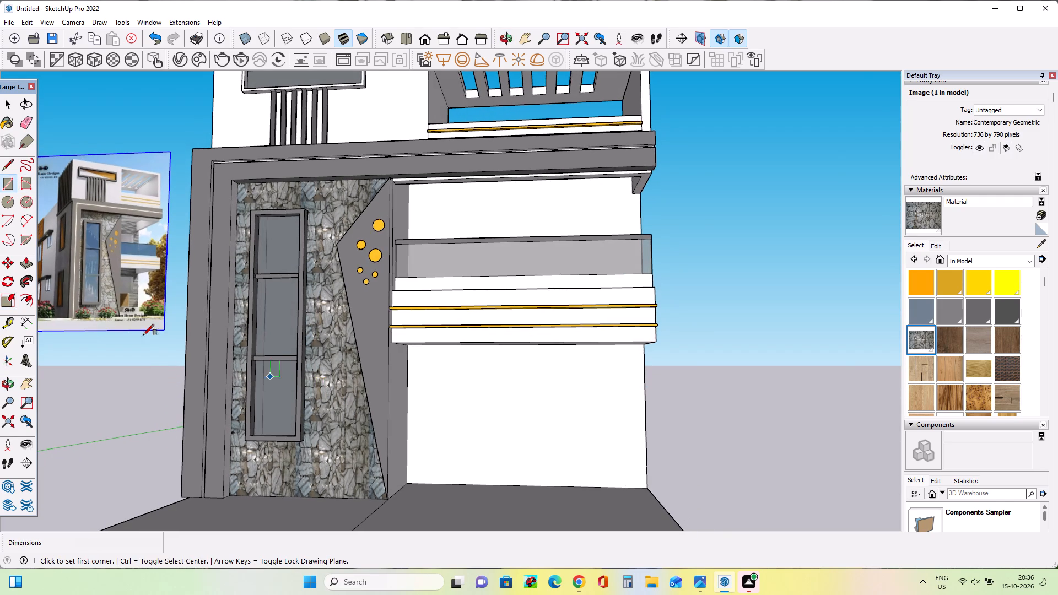
scroll(131, 314, "up", 9)
scroll(125, 307, "down", 1)
scroll(125, 307, "up", 7)
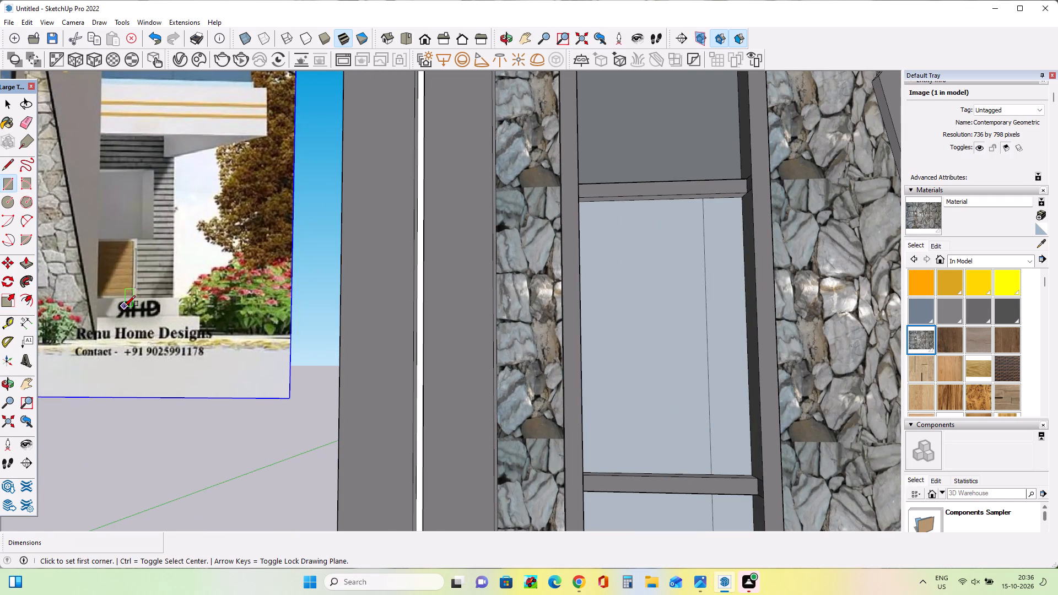
scroll(125, 306, "down", 7)
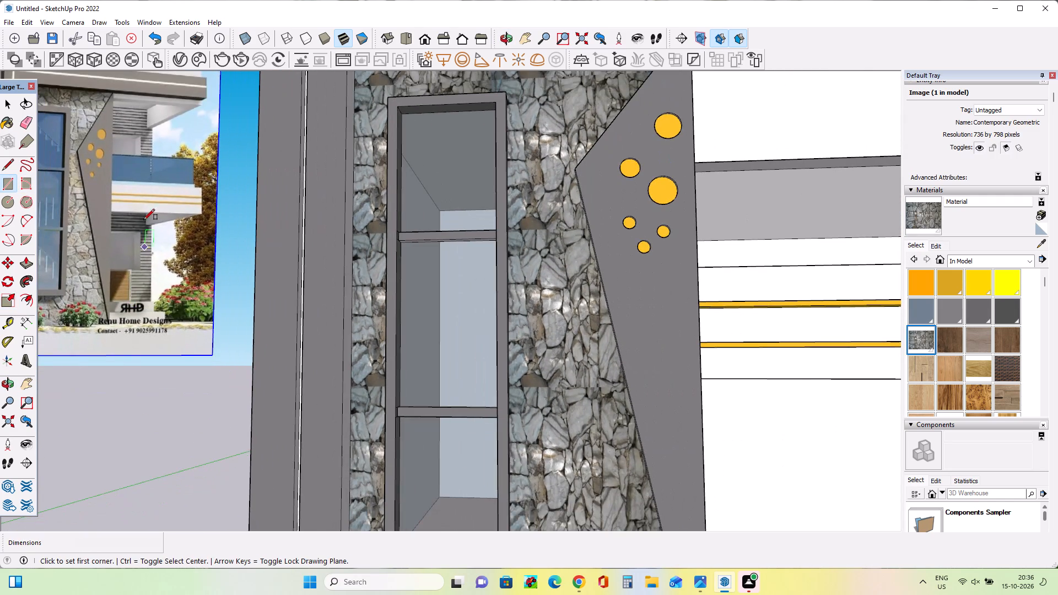
middle_click_drag(142, 212, 153, 300)
scroll(100, 221, "up", 9)
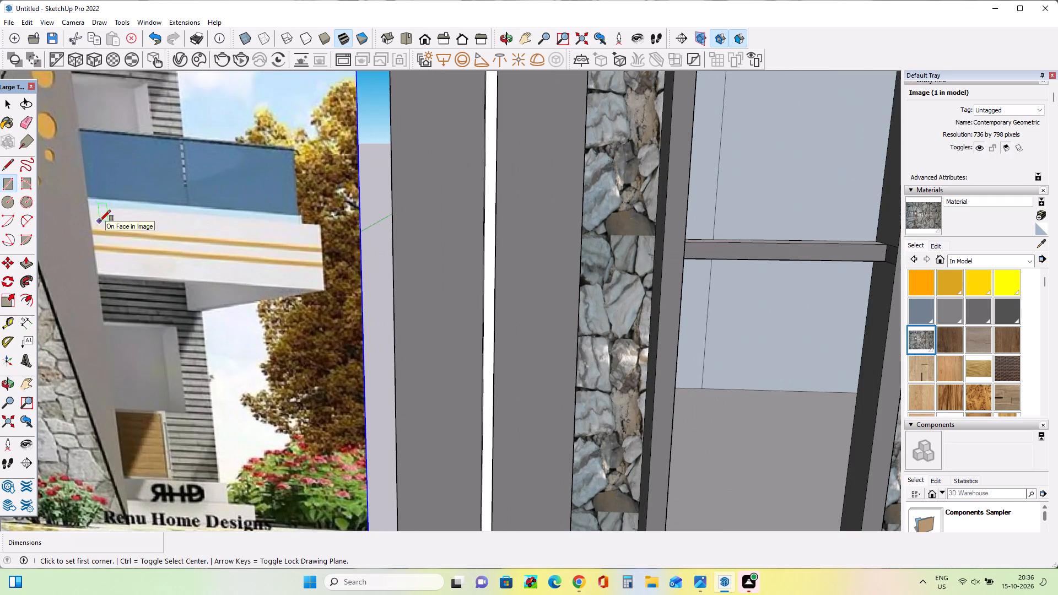
scroll(100, 221, "down", 14)
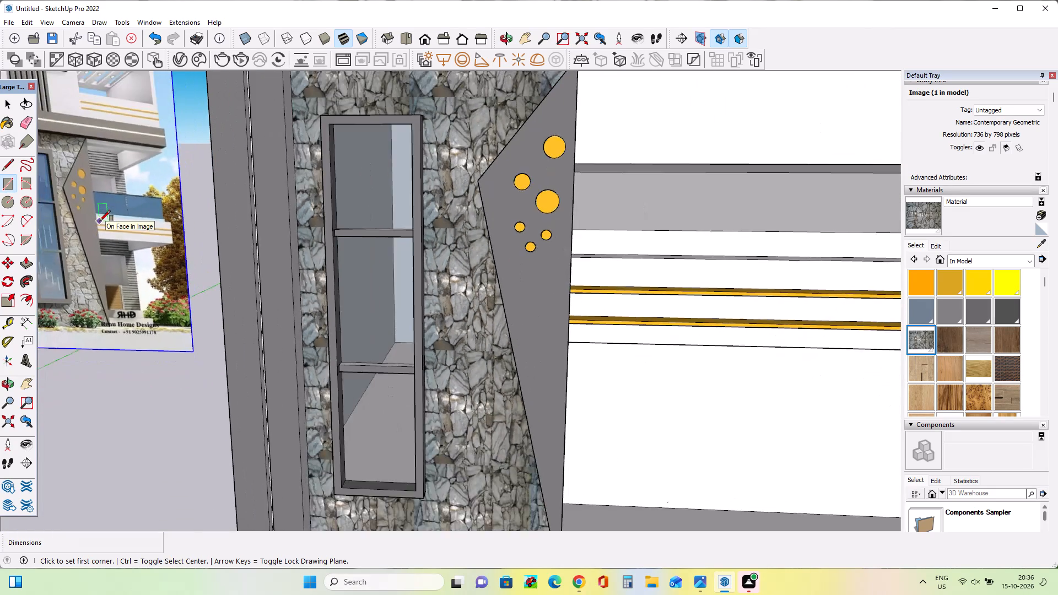
scroll(100, 221, "down", 3)
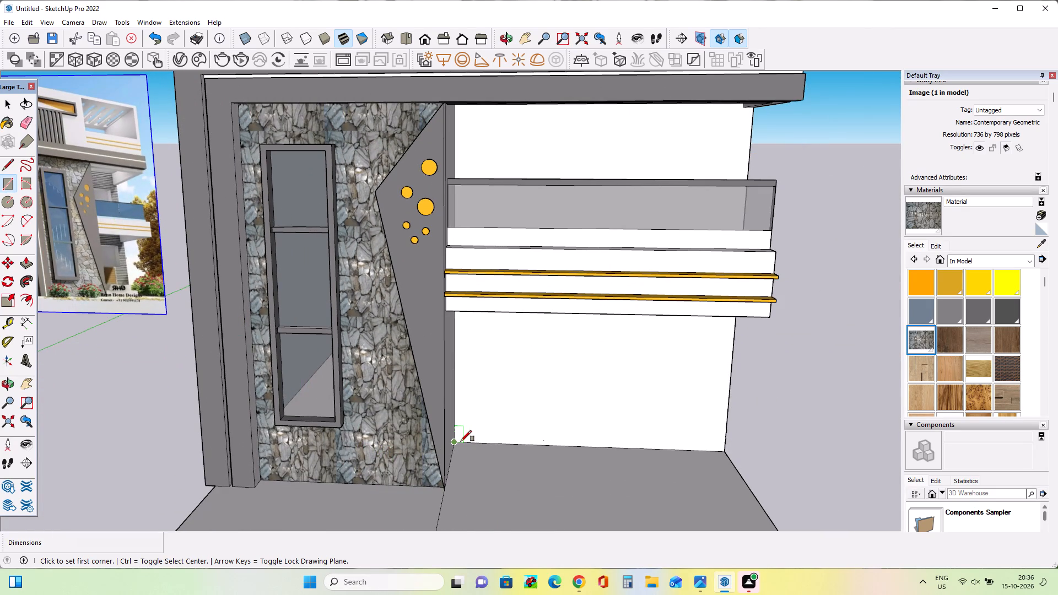
left_click(460, 441)
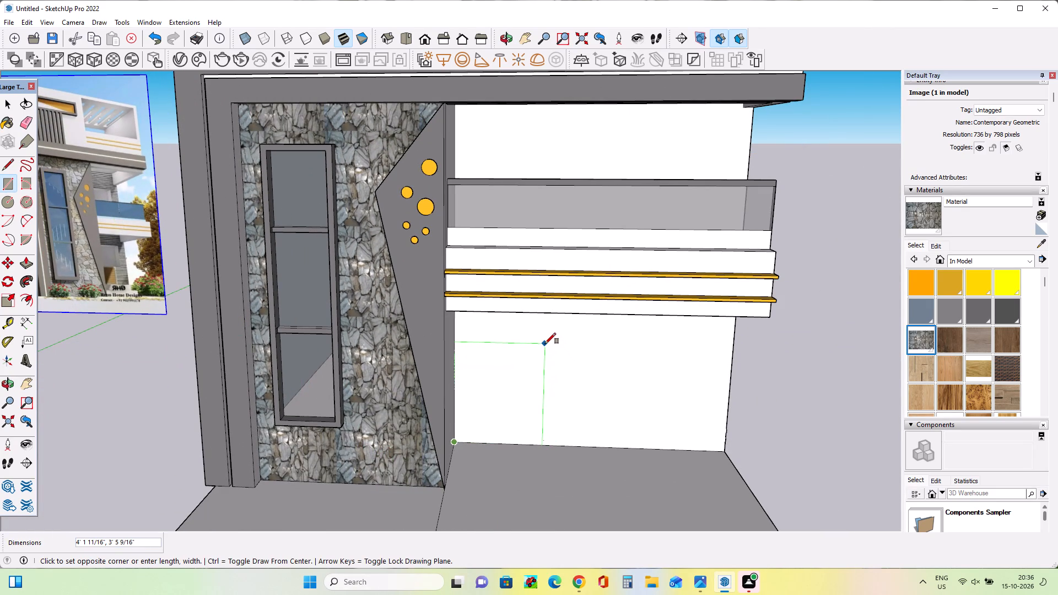
left_click(545, 344)
Draw a full-width rectangular strip, about 10' 5 5/16" by 3 1/8", along the top of the ground-floor wall directly below the balcony.
middle_click_drag(548, 394, 573, 329)
scroll(541, 375, "up", 2)
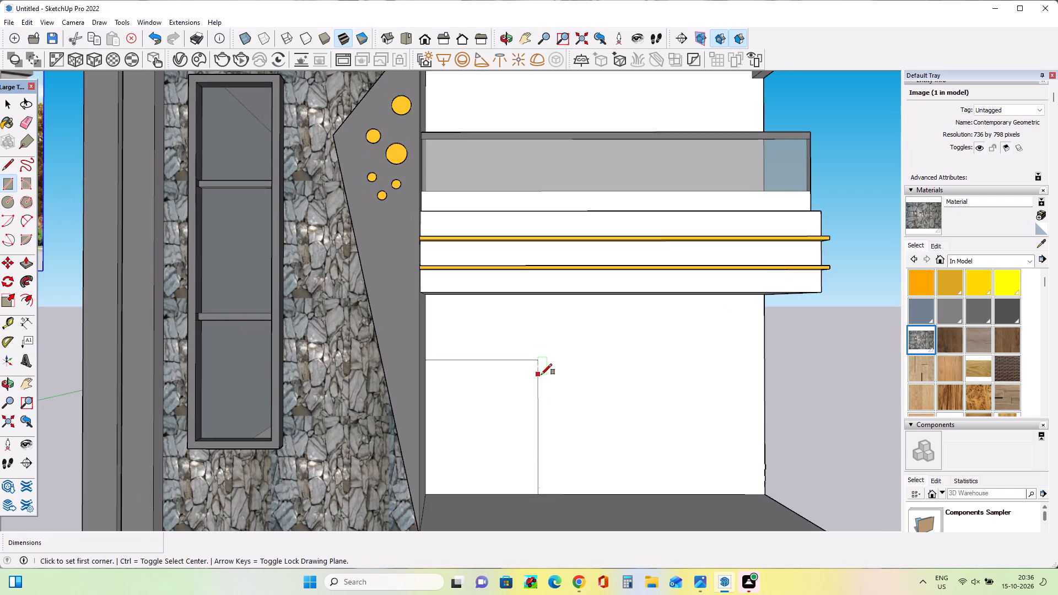
middle_click_drag(541, 375, 541, 363)
middle_click(477, 397)
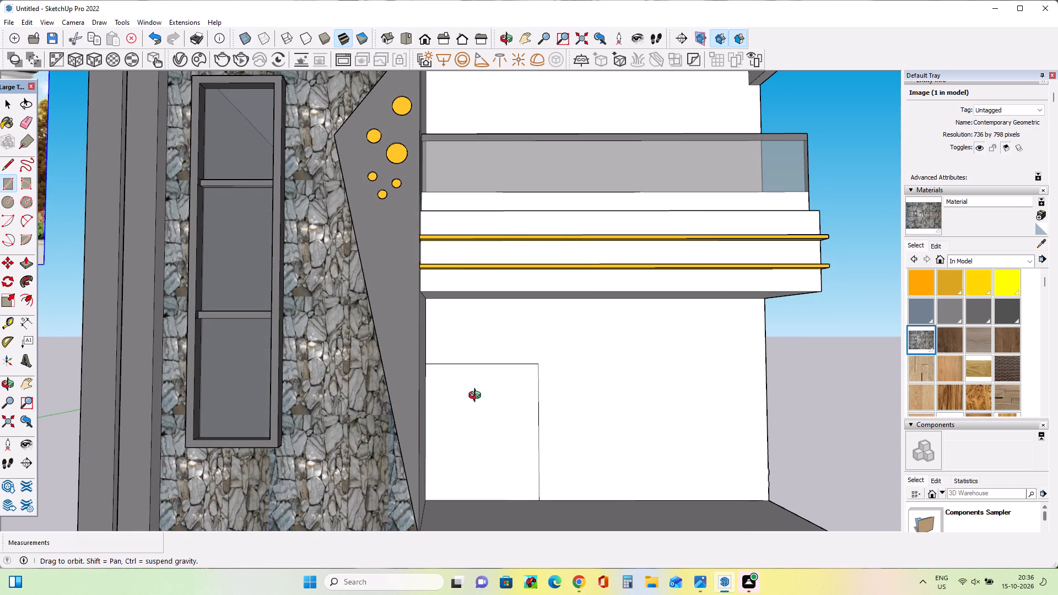
left_click(8, 182)
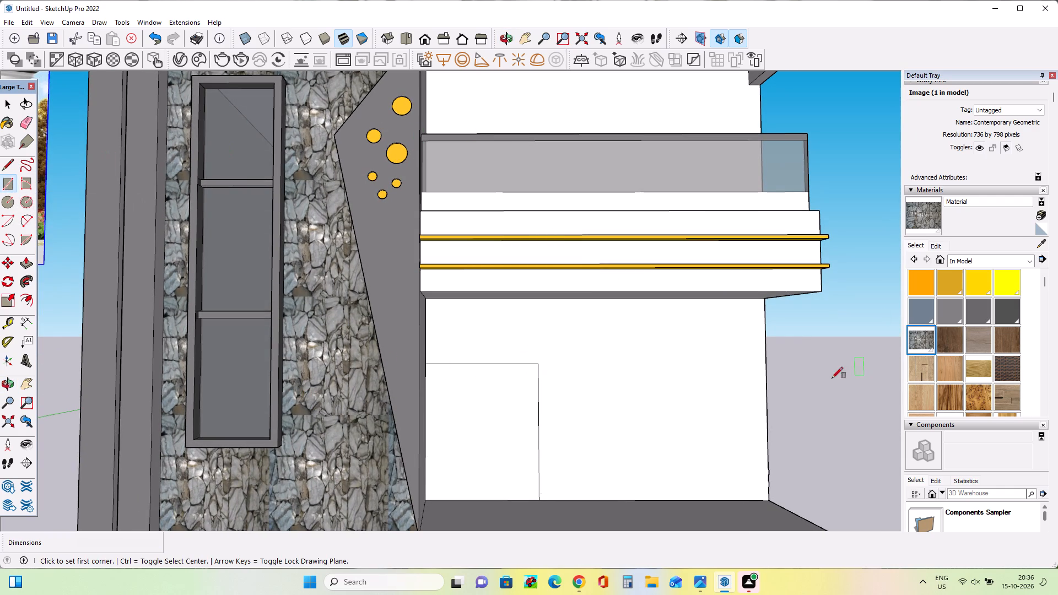
scroll(763, 311, "up", 3)
middle_click_drag(763, 311, 765, 284)
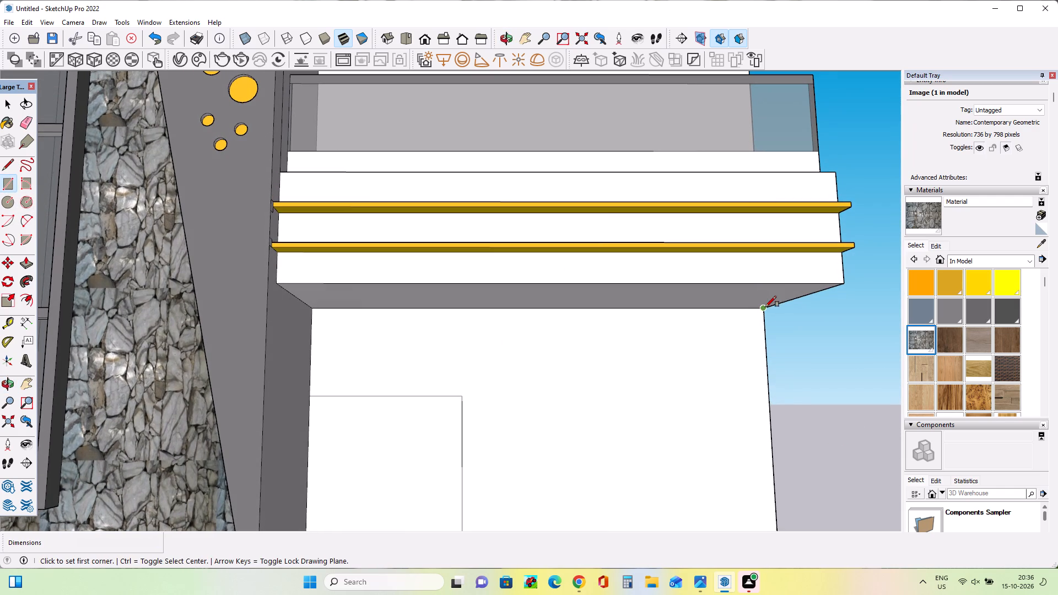
left_click(765, 307)
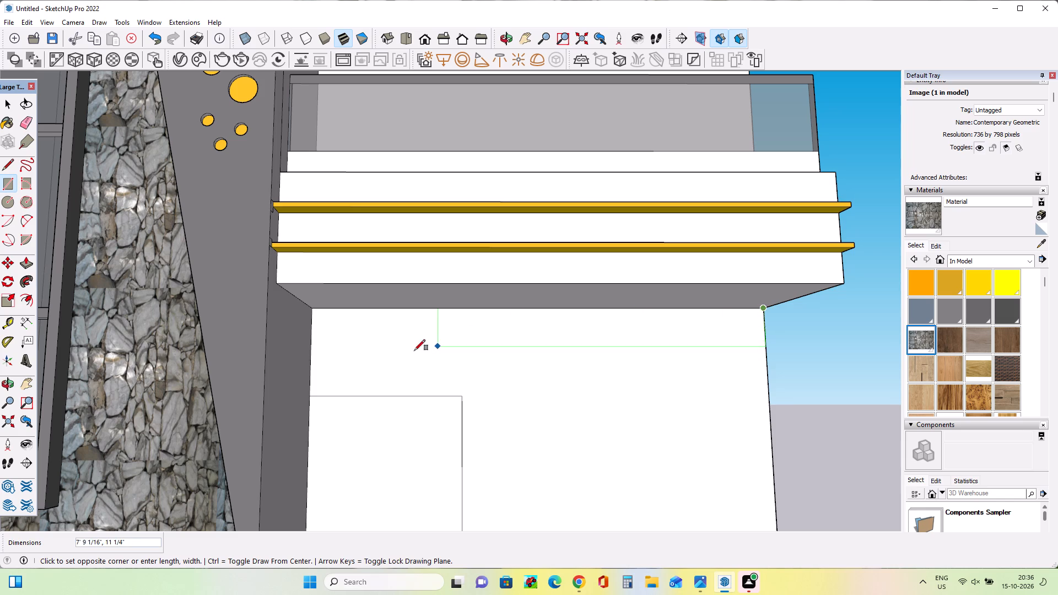
left_click(314, 320)
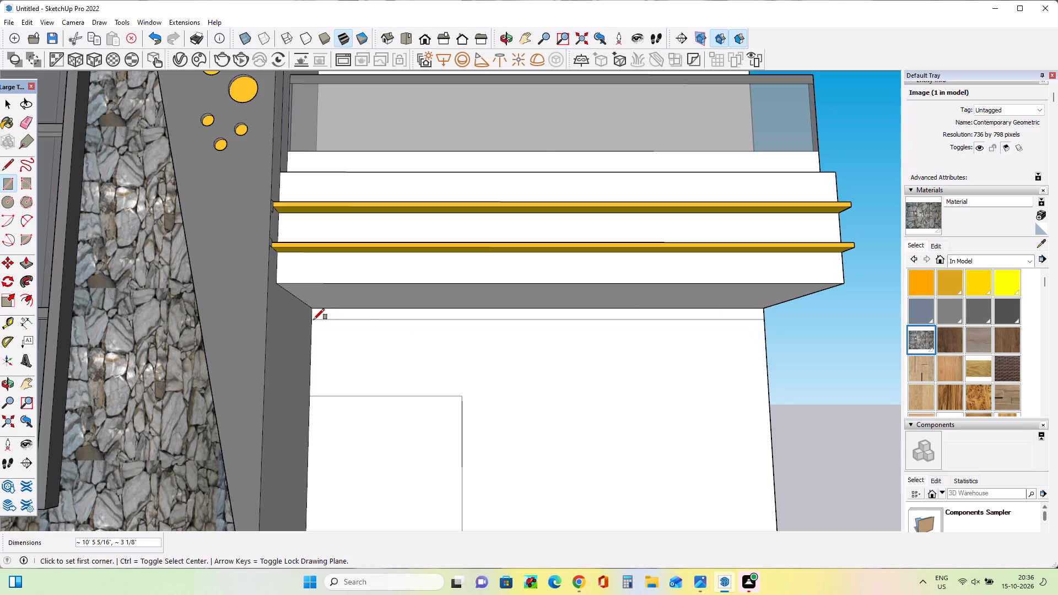
Draw a second full-width strip about 2 1/2" high on the ground-floor wall, leaving a narrow gap below the first strip.
middle_click_drag(624, 426, 626, 432)
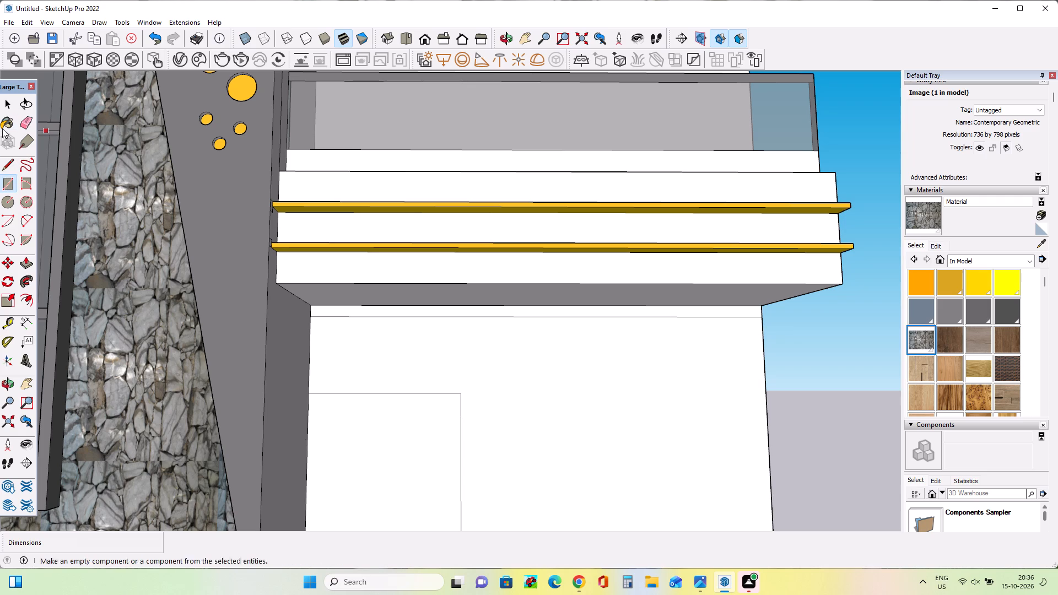
left_click(7, 101)
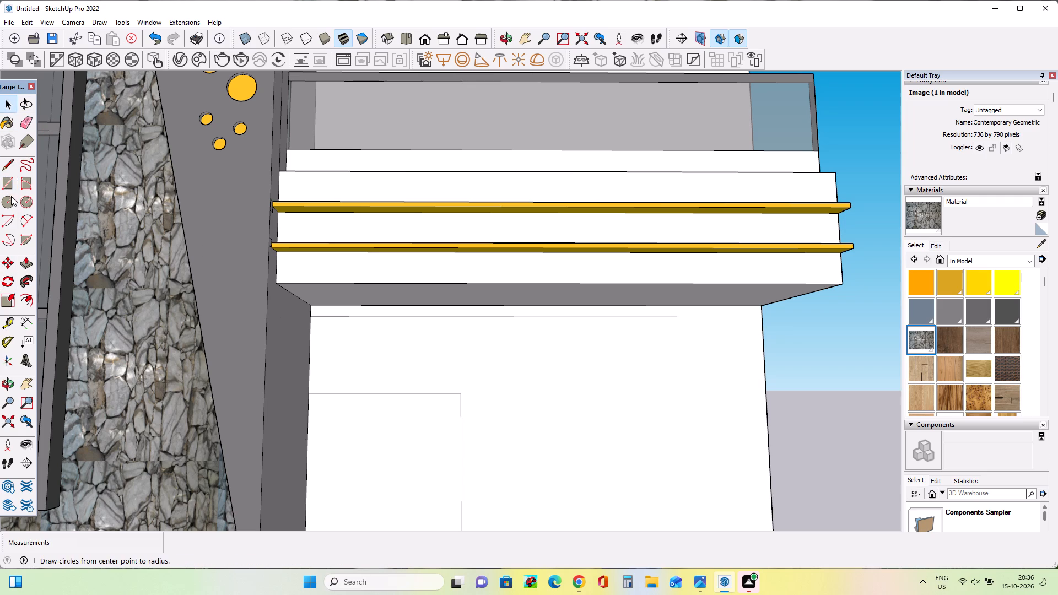
left_click(10, 185)
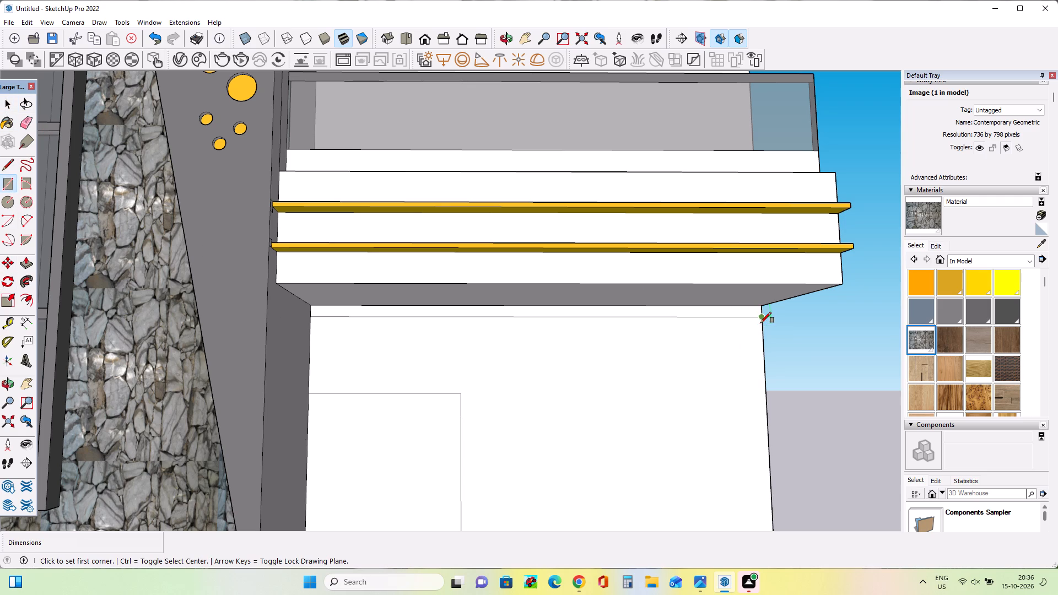
scroll(763, 329, "up", 6)
left_click(764, 316)
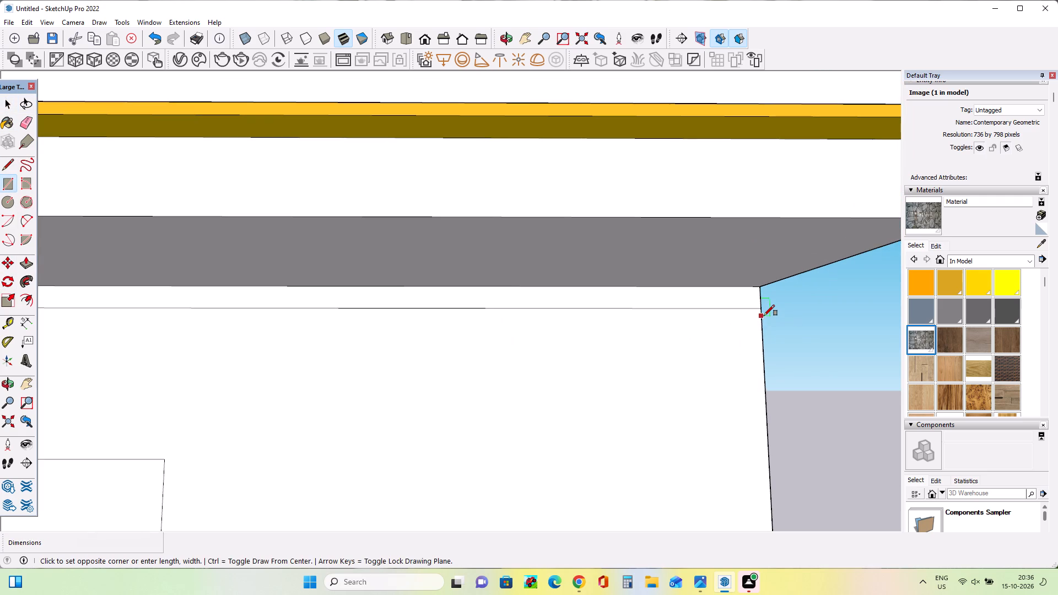
scroll(644, 356, "down", 11)
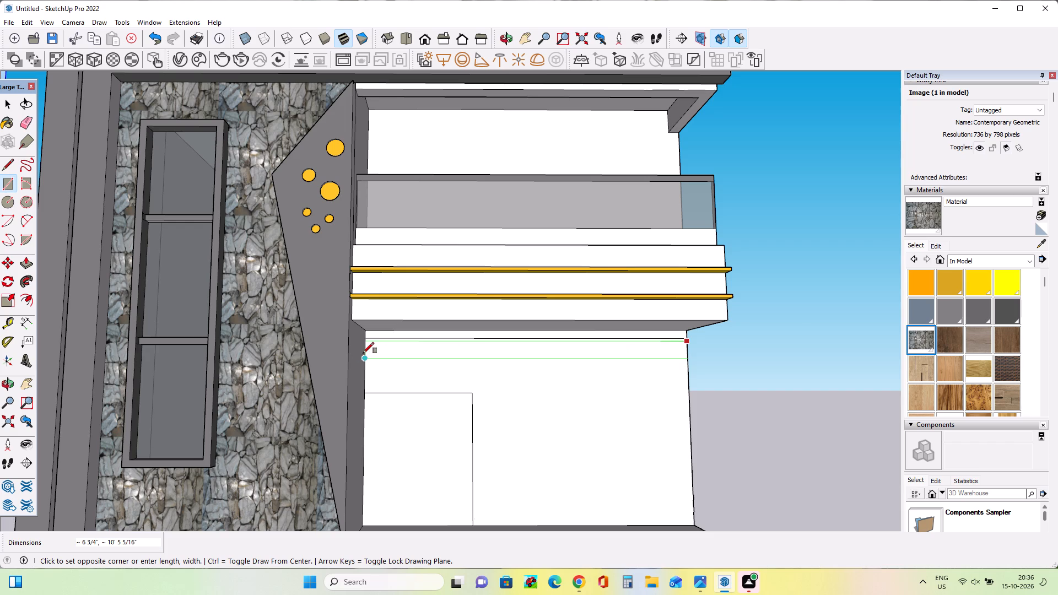
scroll(363, 352, "up", 3)
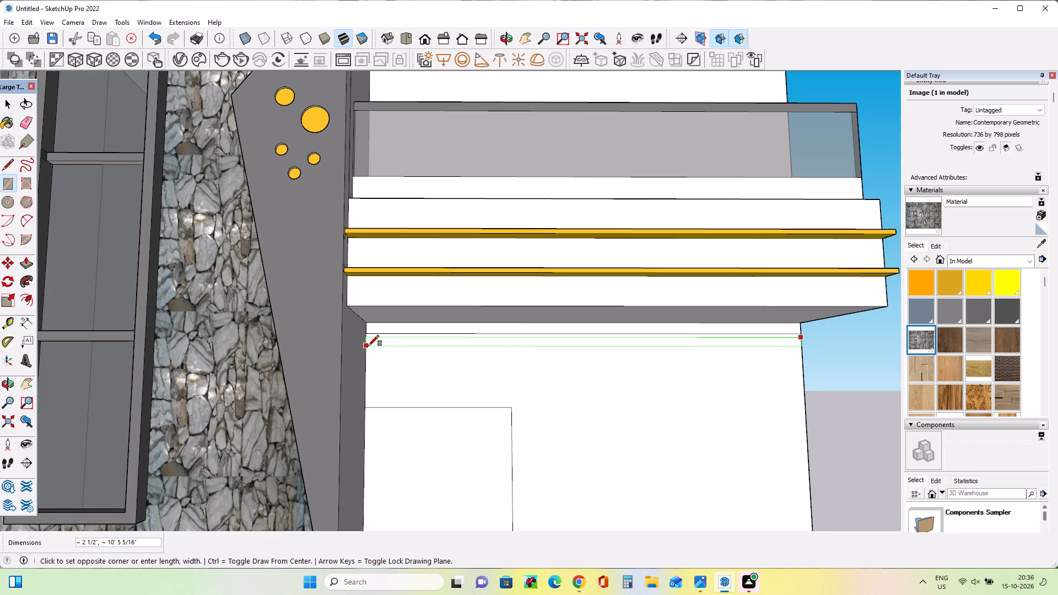
scroll(368, 346, "up", 3)
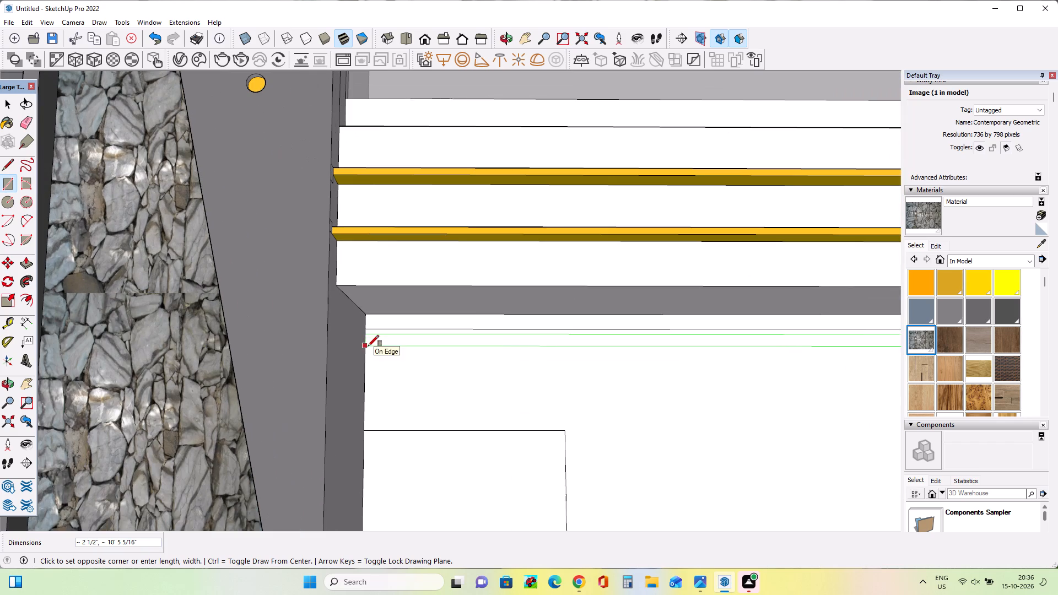
left_click(368, 344)
Copy the second strip's two long edges straight down the ground-floor wall to form a third strip below a narrow gap.
scroll(364, 377, "down", 2)
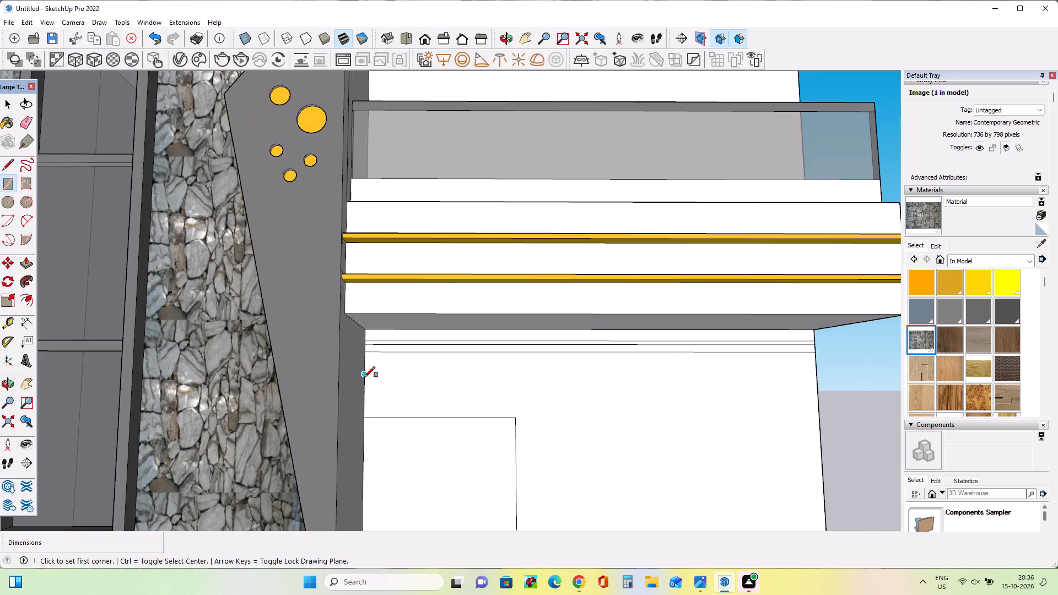
scroll(364, 377, "down", 5)
scroll(722, 442, "up", 3)
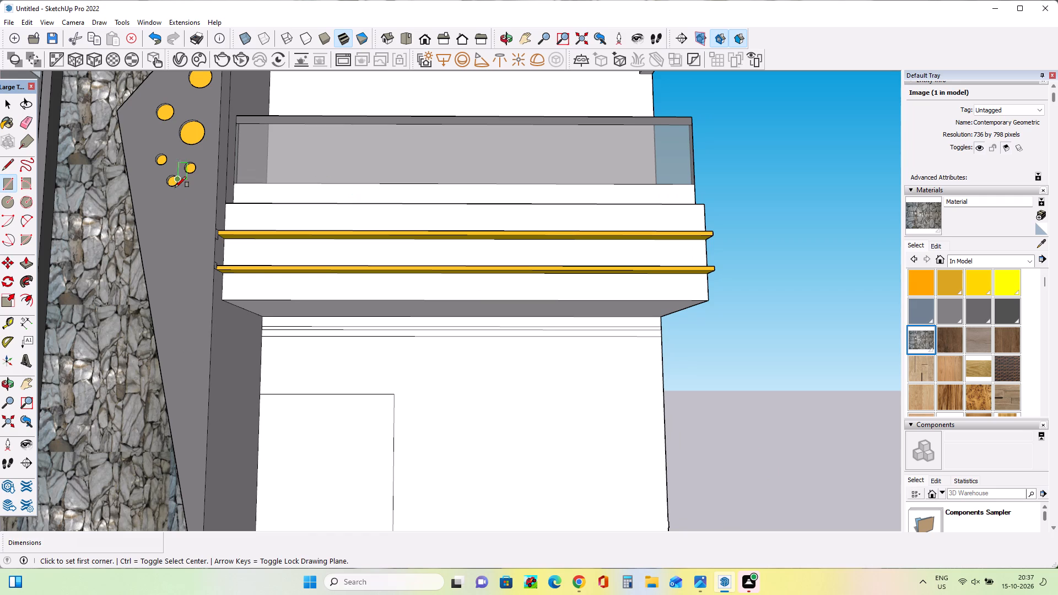
left_click(6, 260)
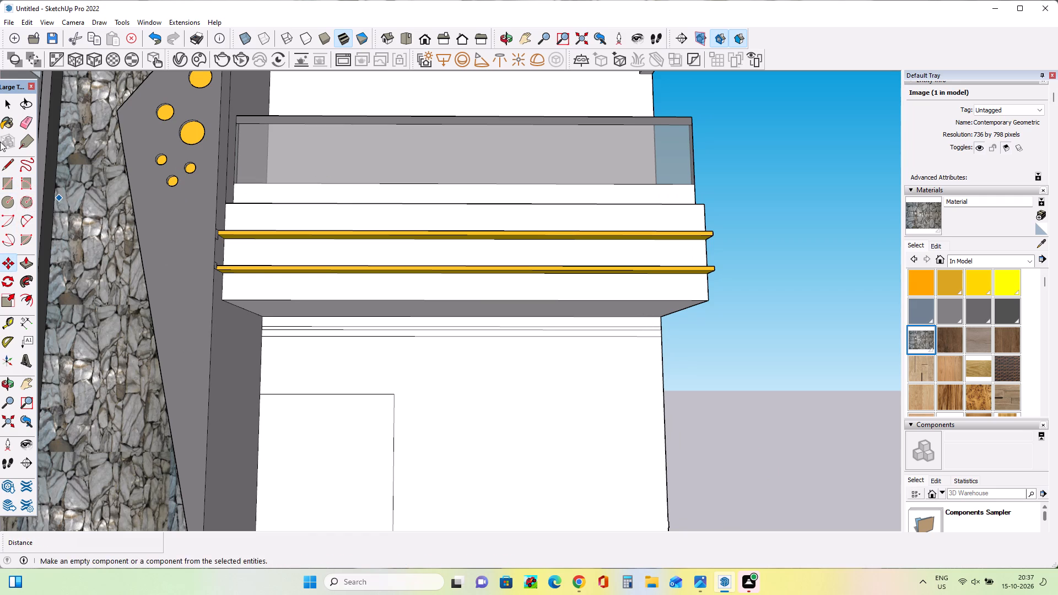
left_click(7, 105)
scroll(665, 340, "up", 7)
left_click(636, 317)
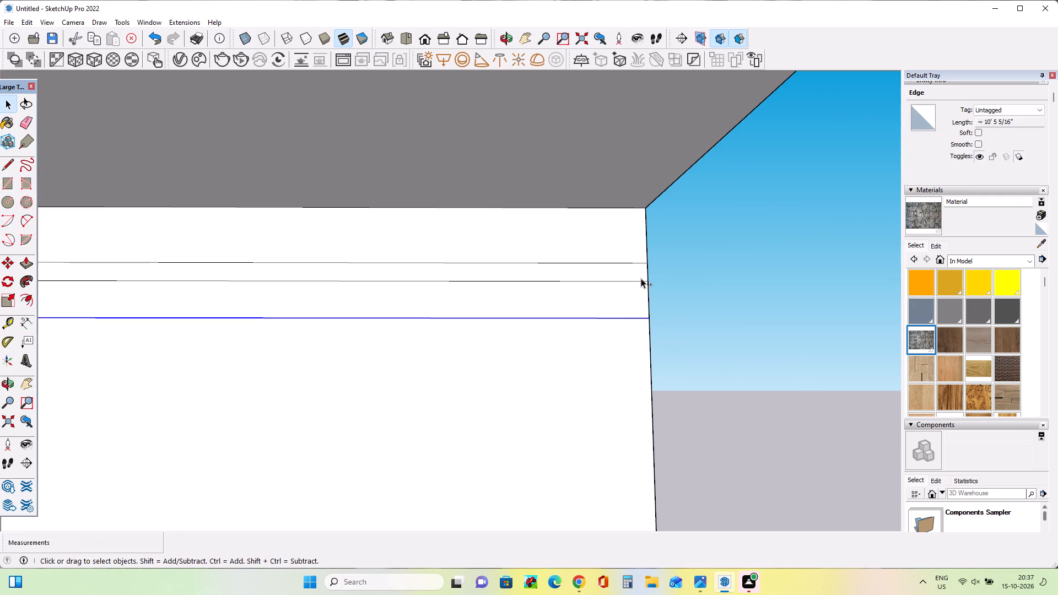
left_click(641, 279, "ctrl")
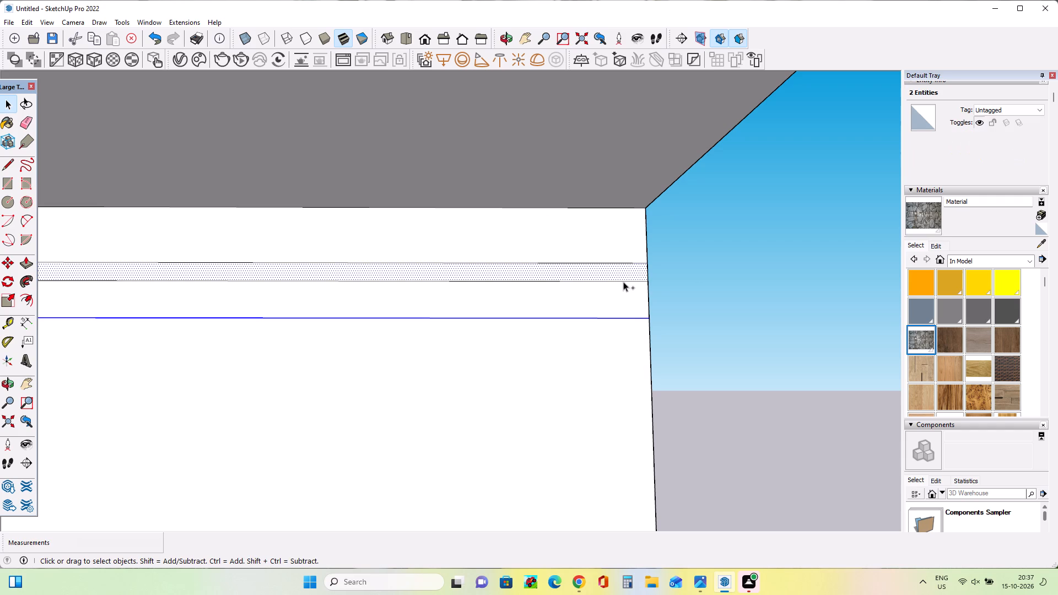
left_click(623, 282, "ctrl")
left_click(634, 269, "ctrl")
left_click(637, 272, "shift")
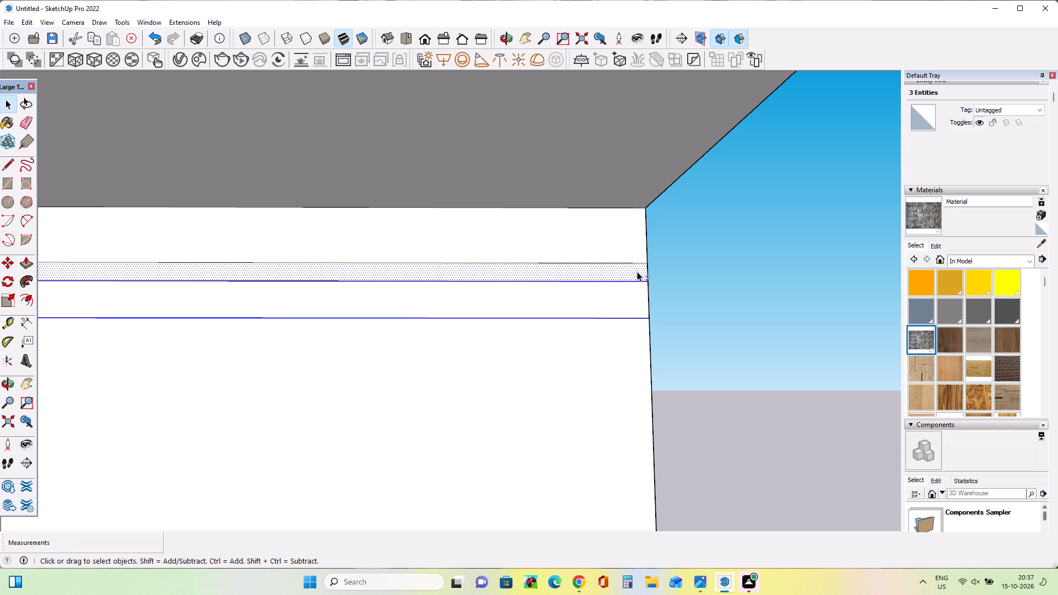
left_click(9, 264)
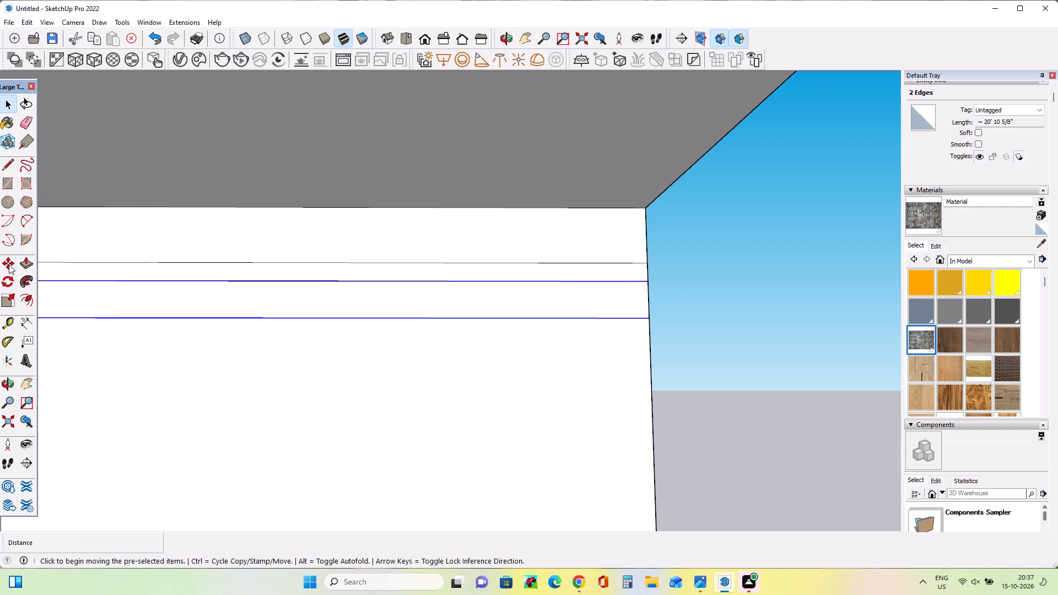
left_click(645, 320)
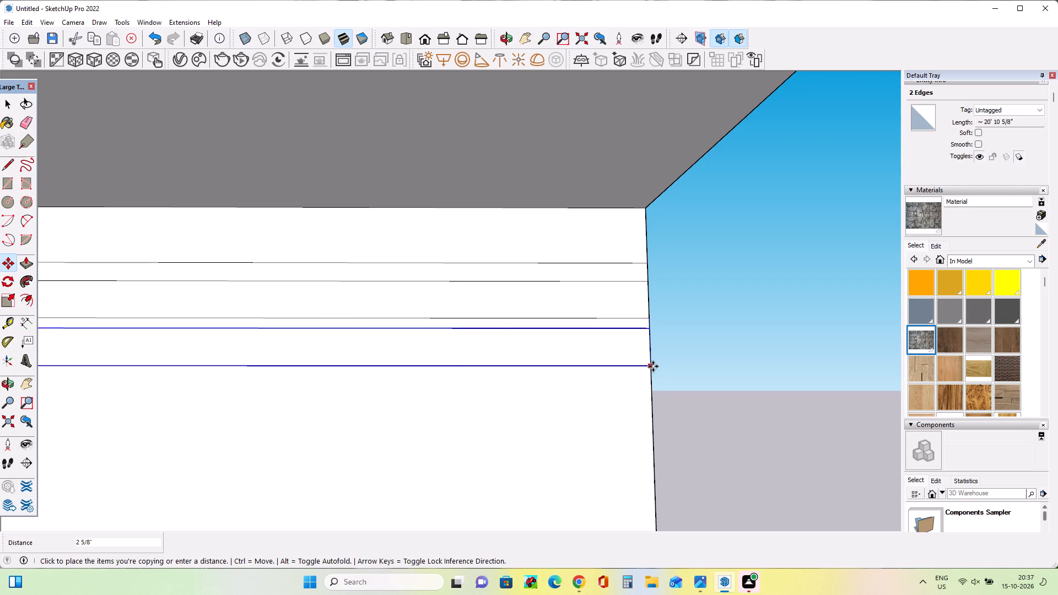
left_click(653, 366)
Move the copied edge pair down about 1 1/4" to widen the gap below the second strip.
scroll(653, 366, "down", 8)
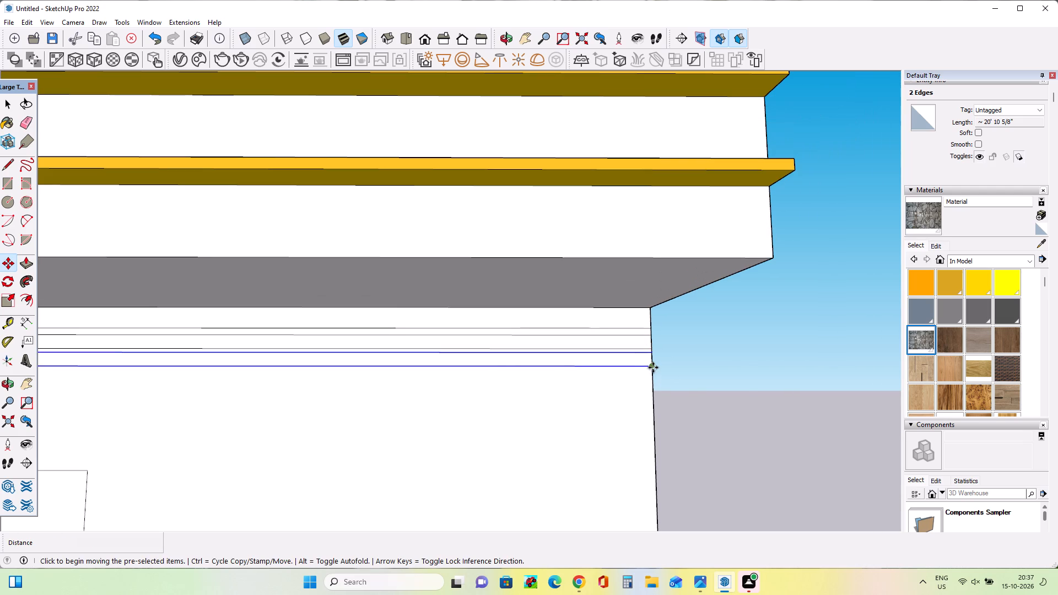
left_click(653, 367)
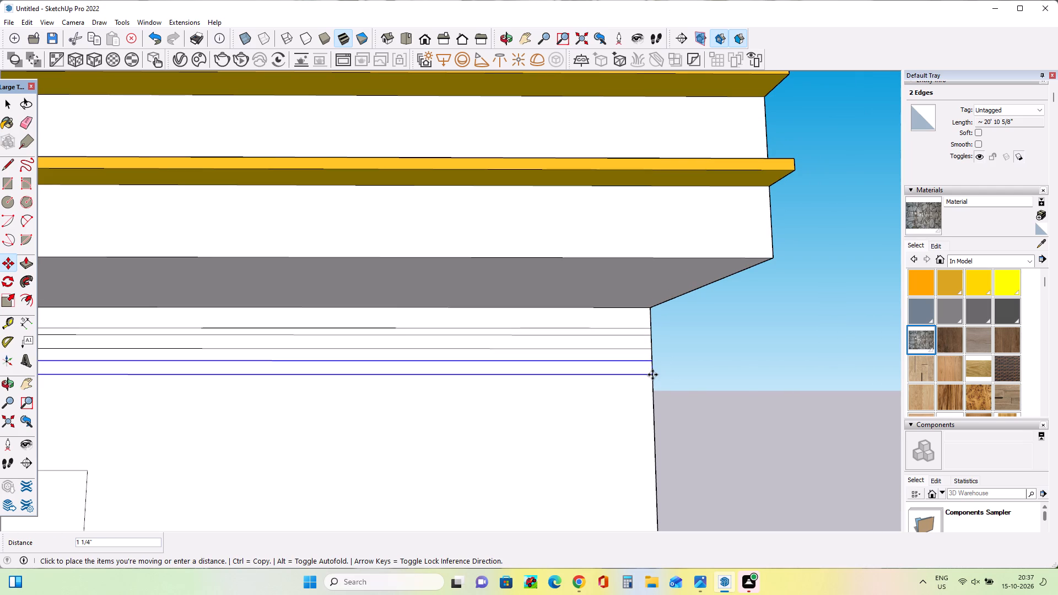
left_click(654, 372)
Copy the strip edge pair down the wall four more times, each about 3 1/2" to 3 15/16" below the last, reaching the entrance outline's top.
left_click(654, 372)
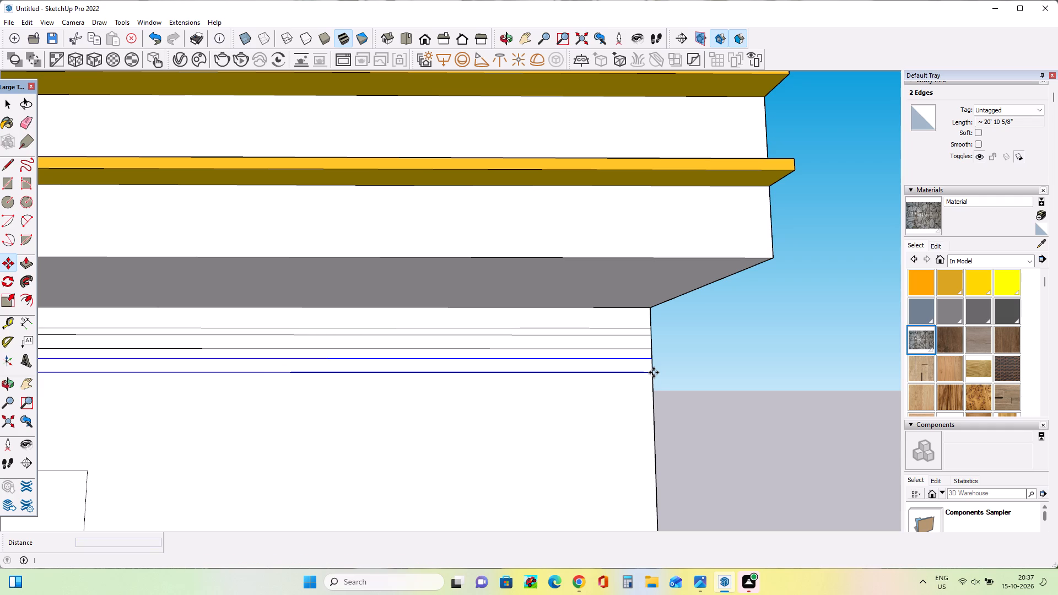
left_click(654, 396)
left_click(654, 396)
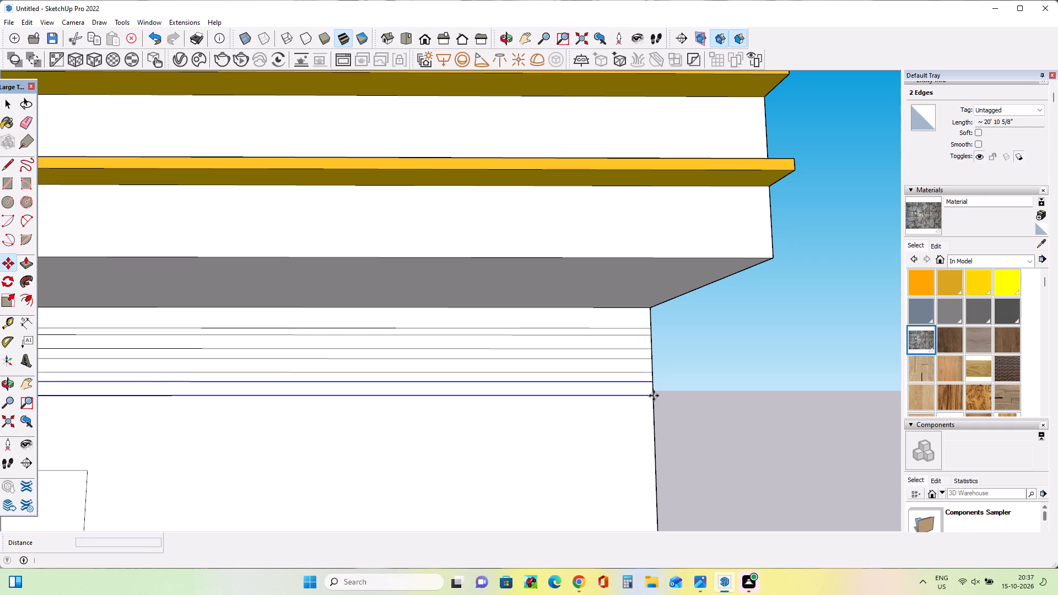
left_click(652, 419)
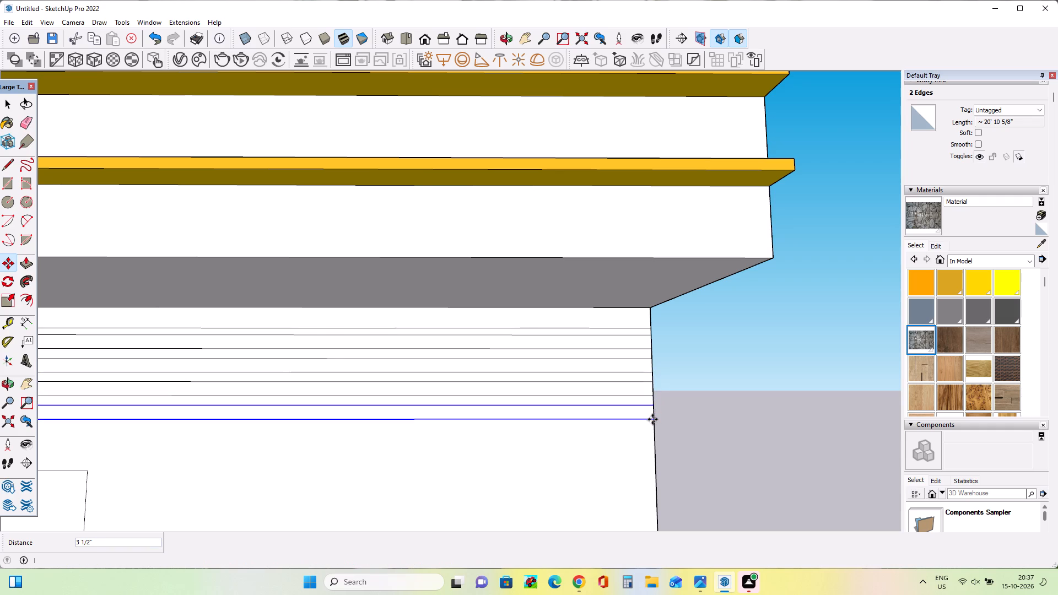
left_click(652, 419)
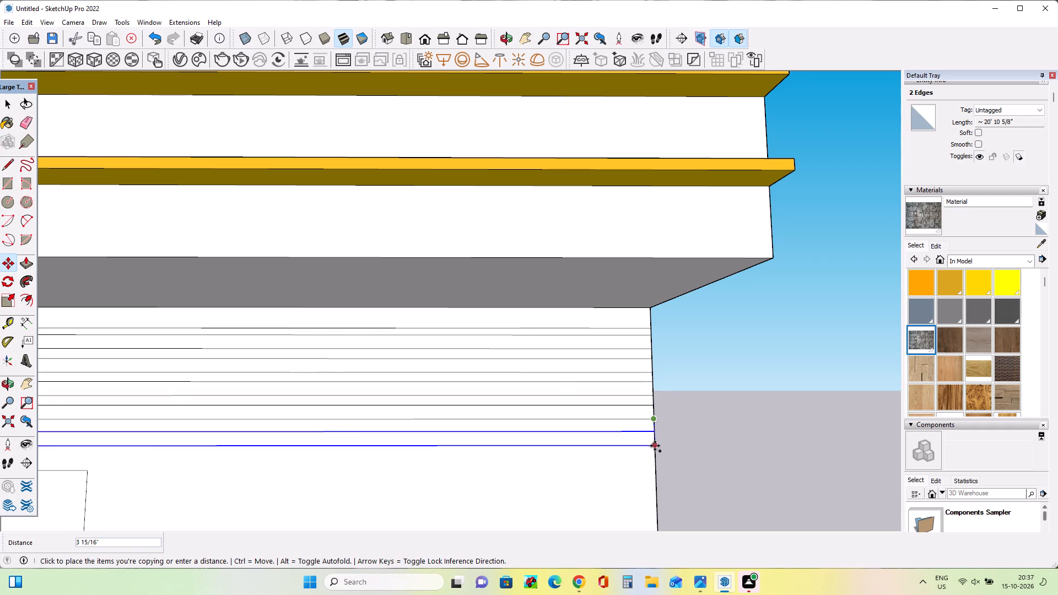
left_click(655, 446)
left_click(655, 446)
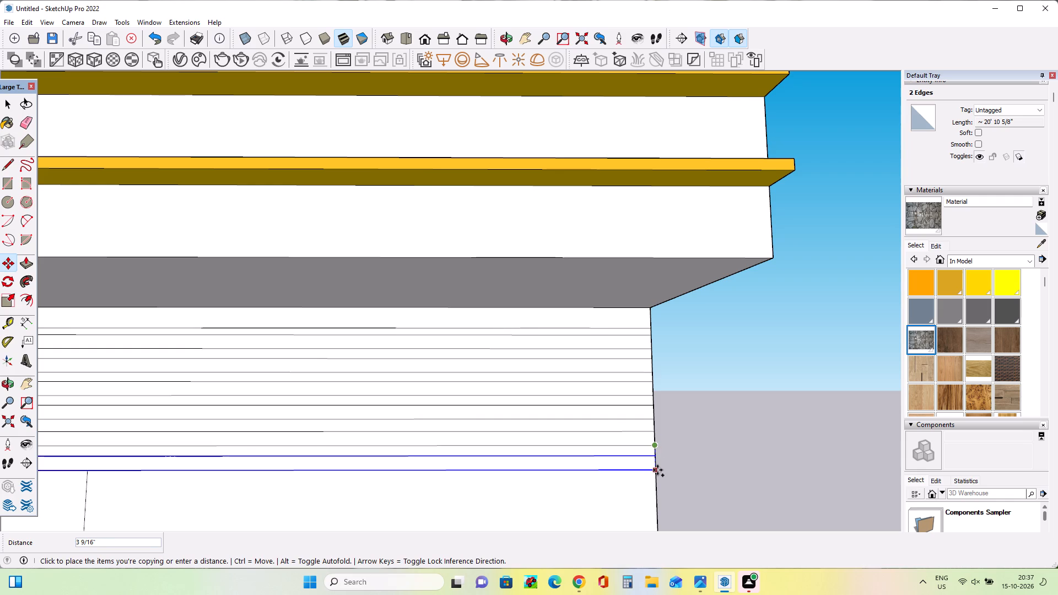
left_click(657, 470)
Draw a short vertical line from the entrance outline's top corner across the lowest strip to the strip's upper edge.
scroll(616, 478, "down", 10)
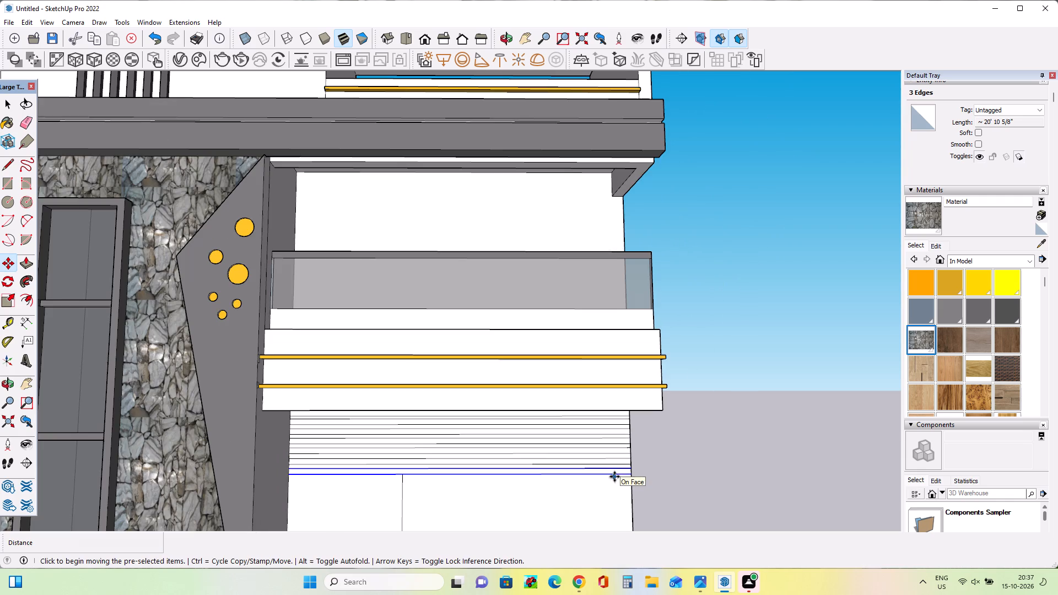
left_click(25, 379)
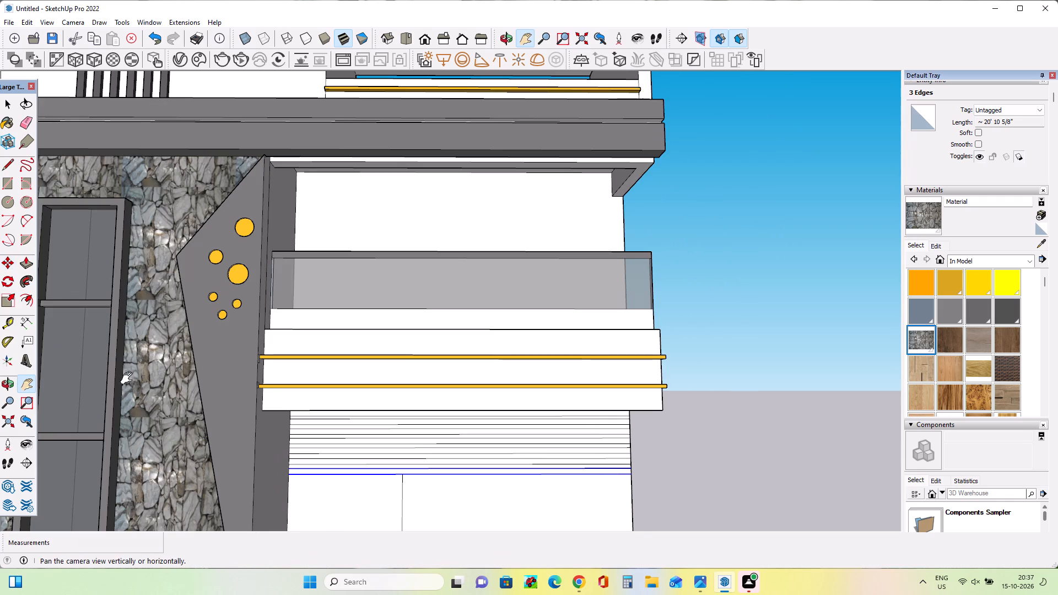
left_click_drag(133, 369, 168, 214)
scroll(344, 359, "up", 3)
scroll(428, 386, "up", 2)
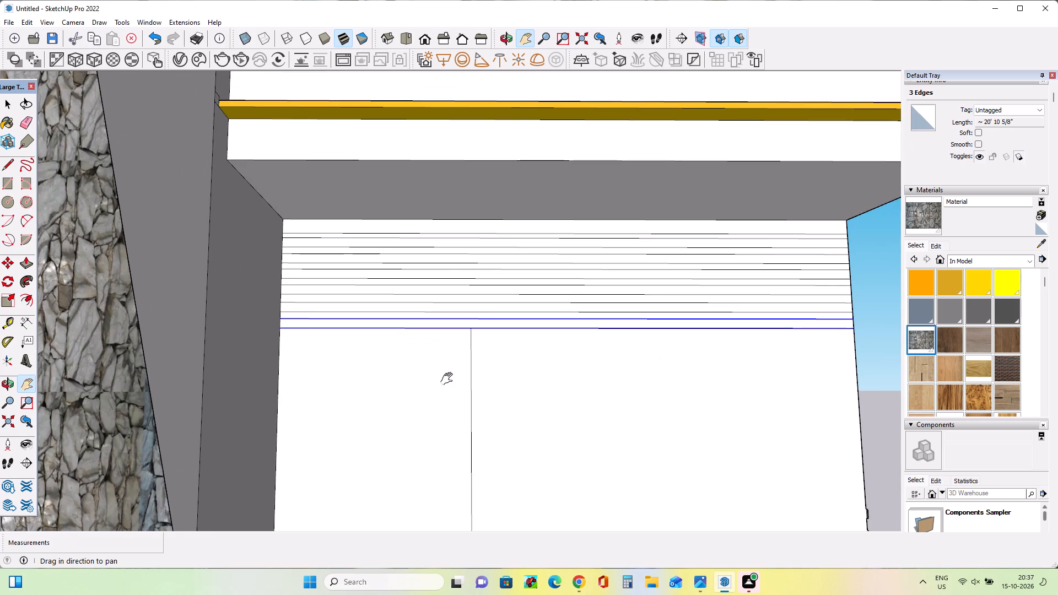
scroll(449, 378, "down", 2)
left_click(3, 167)
scroll(461, 340, "up", 3)
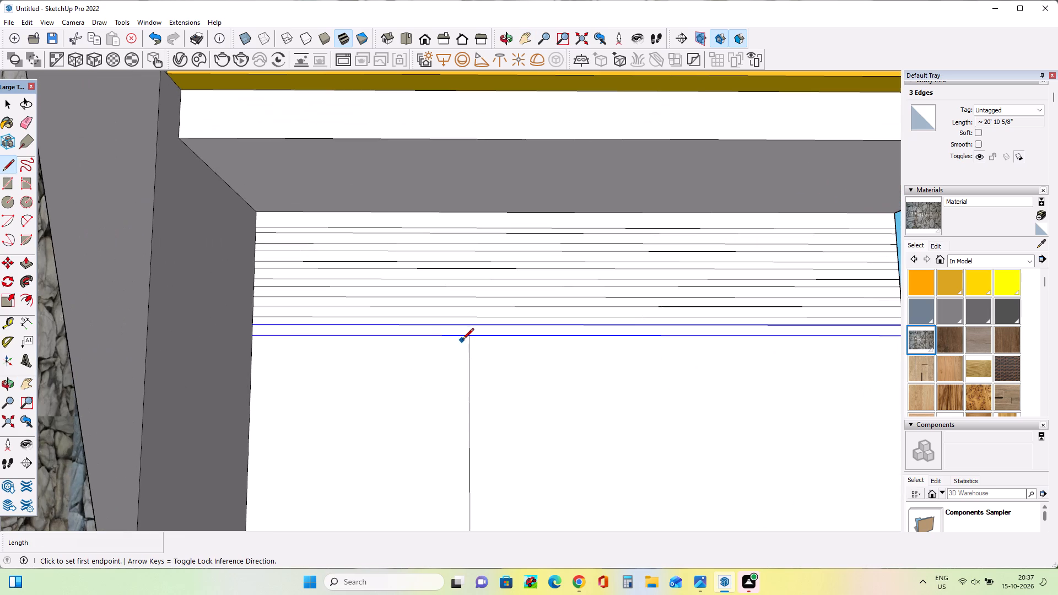
left_click(471, 338)
left_click(469, 327)
Copy the lowest strip's two edge segments beside the entrance outline down the wall twice, by about 3 15/16" and 3 1/2".
scroll(328, 336, "down", 3)
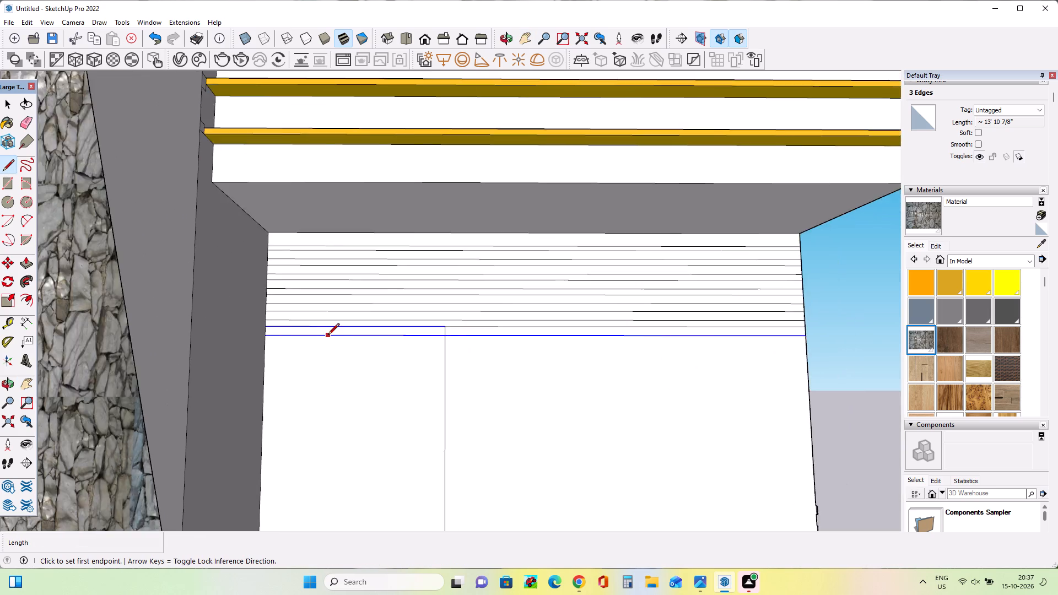
scroll(328, 336, "down", 3)
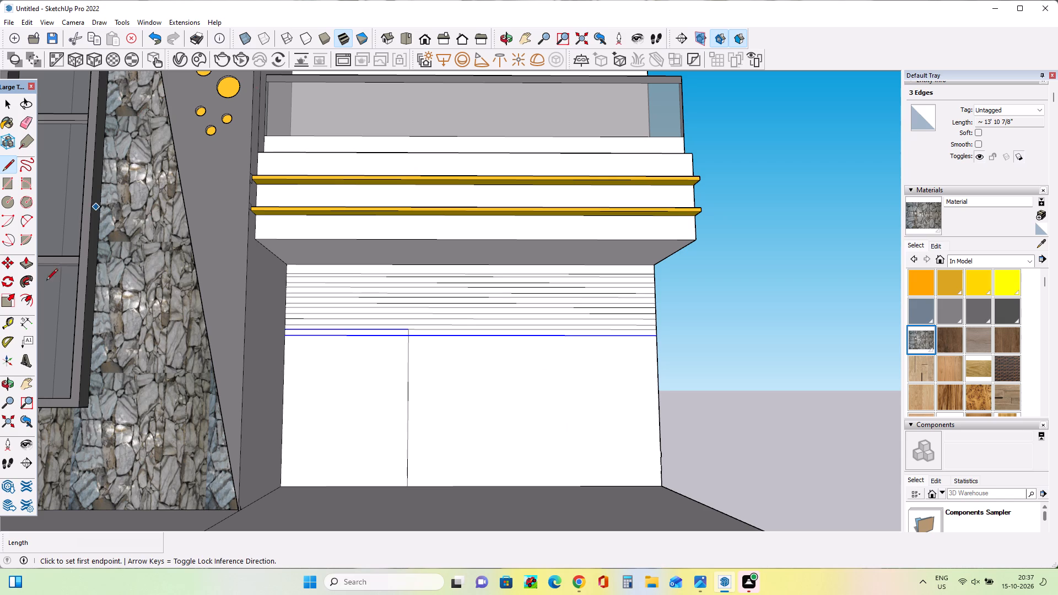
left_click(26, 391)
left_click_drag(240, 403, 242, 355)
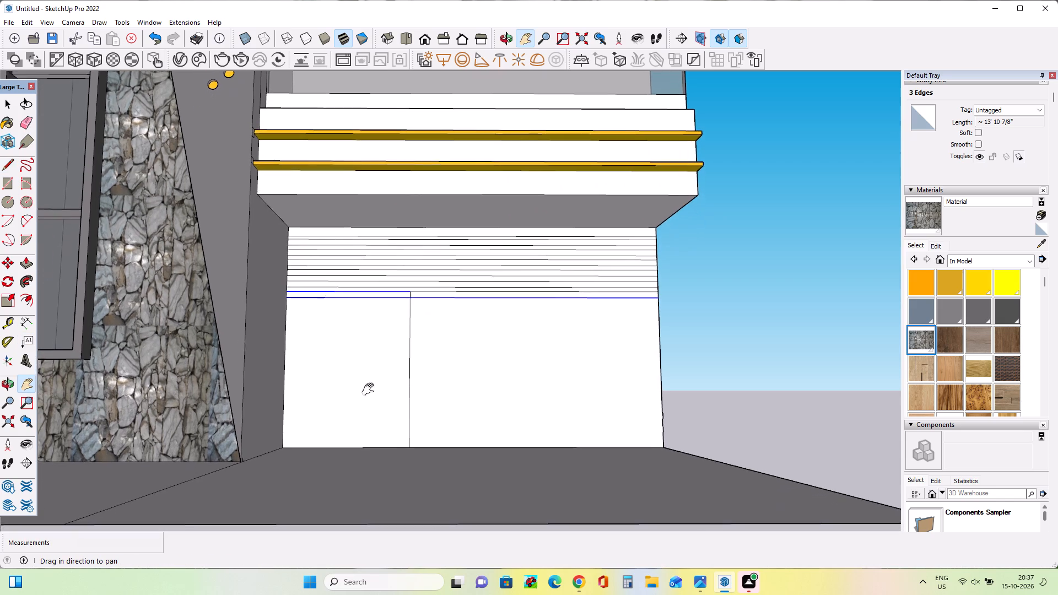
scroll(530, 375, "up", 4)
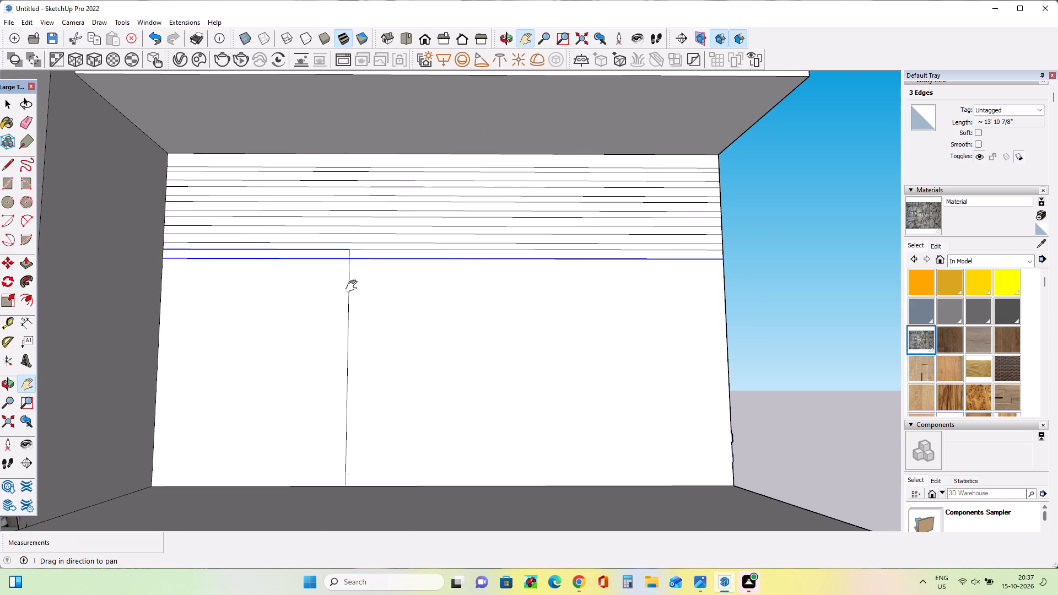
scroll(354, 286, "up", 1)
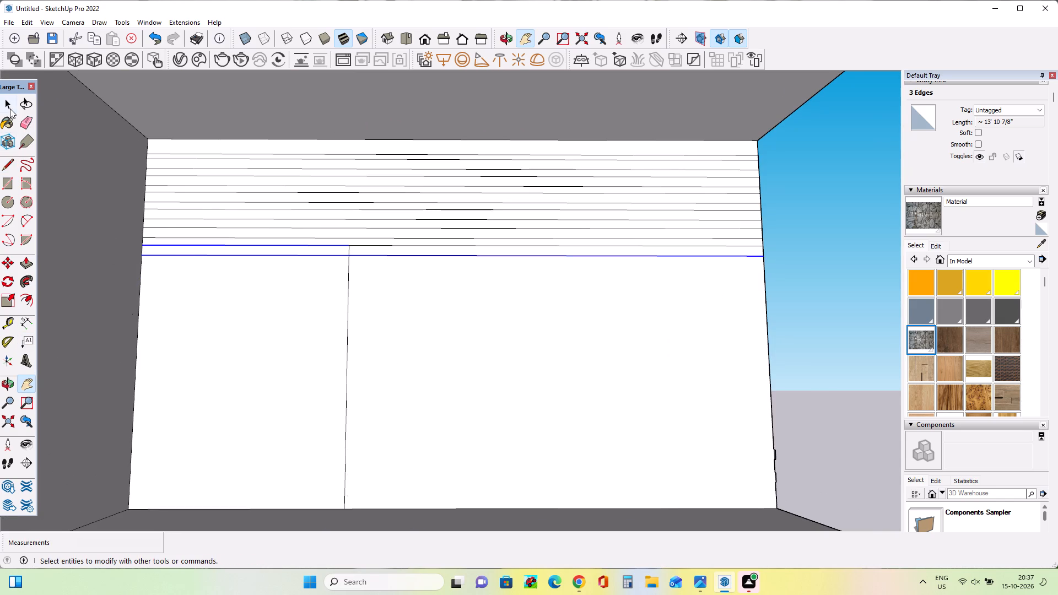
left_click(10, 105)
left_click(53, 235)
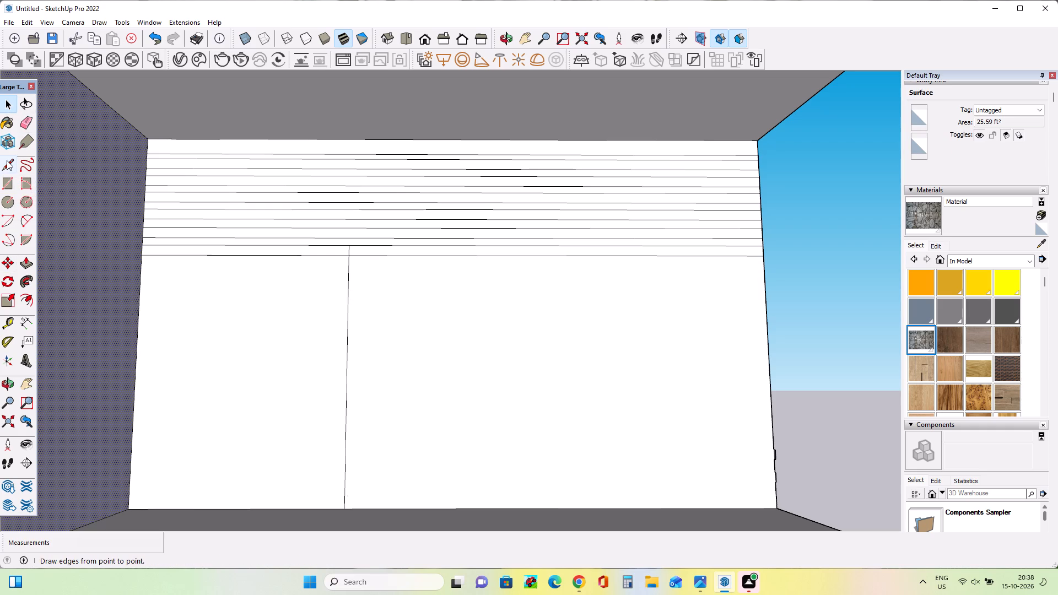
left_click(9, 106)
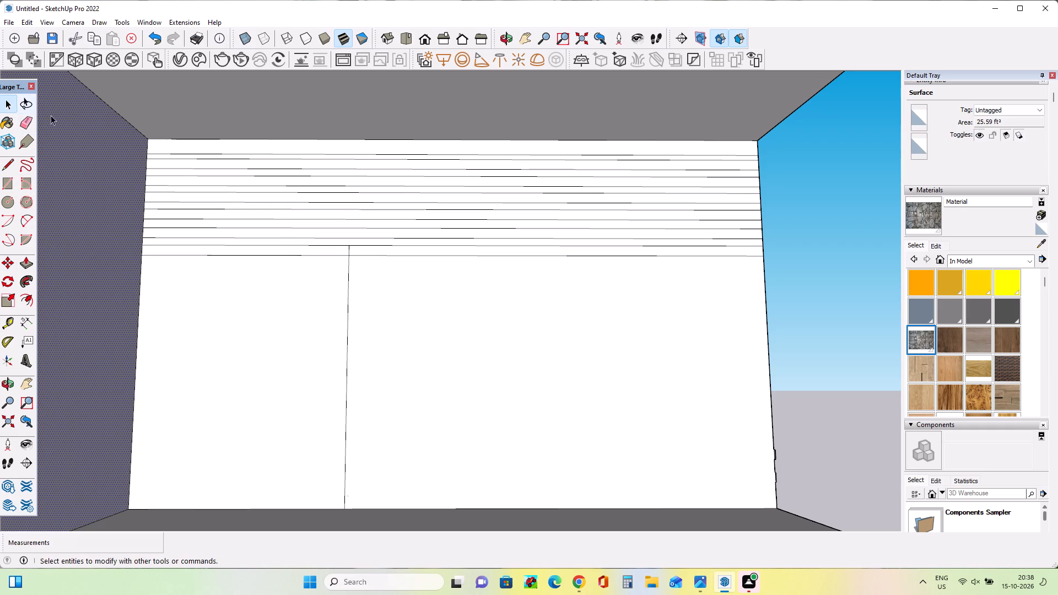
left_click(380, 245, "ctrl")
left_click(378, 256, "ctrl")
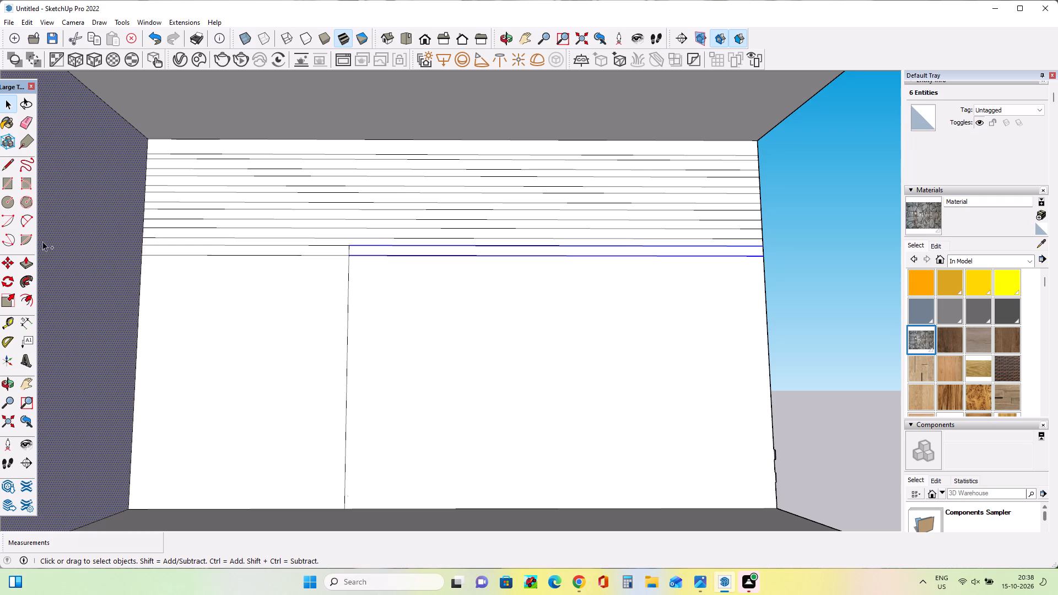
left_click(4, 263, "ctrl")
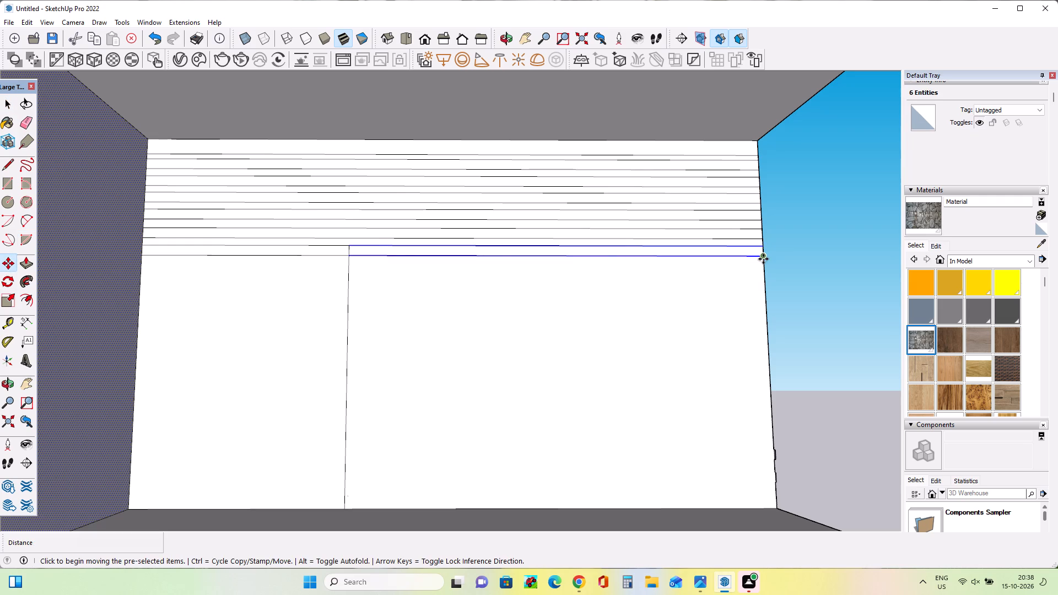
left_click(763, 259, "ctrl")
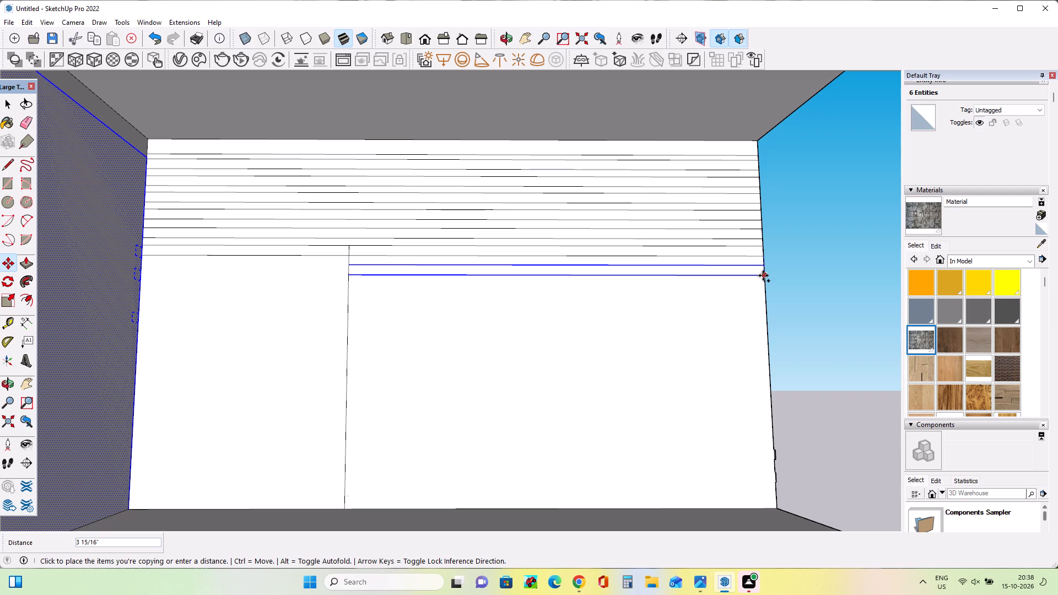
left_click(763, 275)
left_click(763, 275)
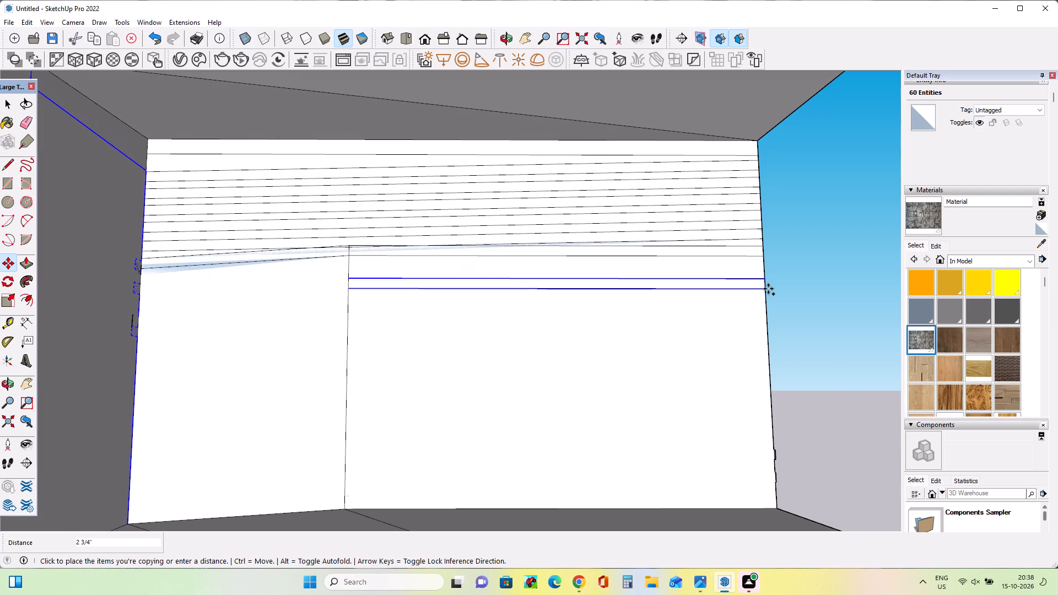
left_click(768, 293)
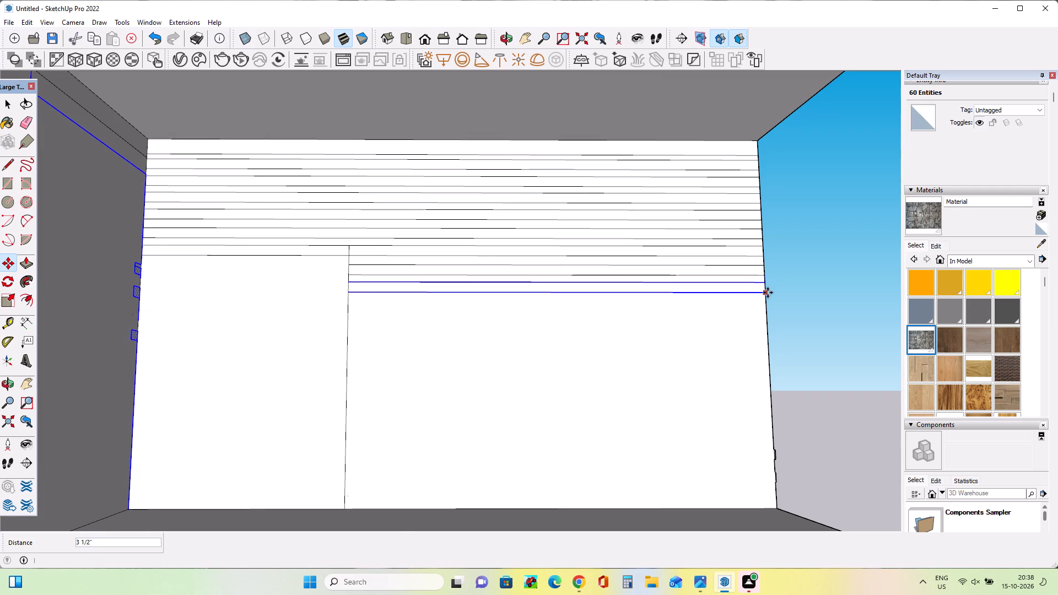
Erase the stray leftover edges on the side wall beneath the balcony, keeping the wall face intact.
scroll(752, 347, "down", 2)
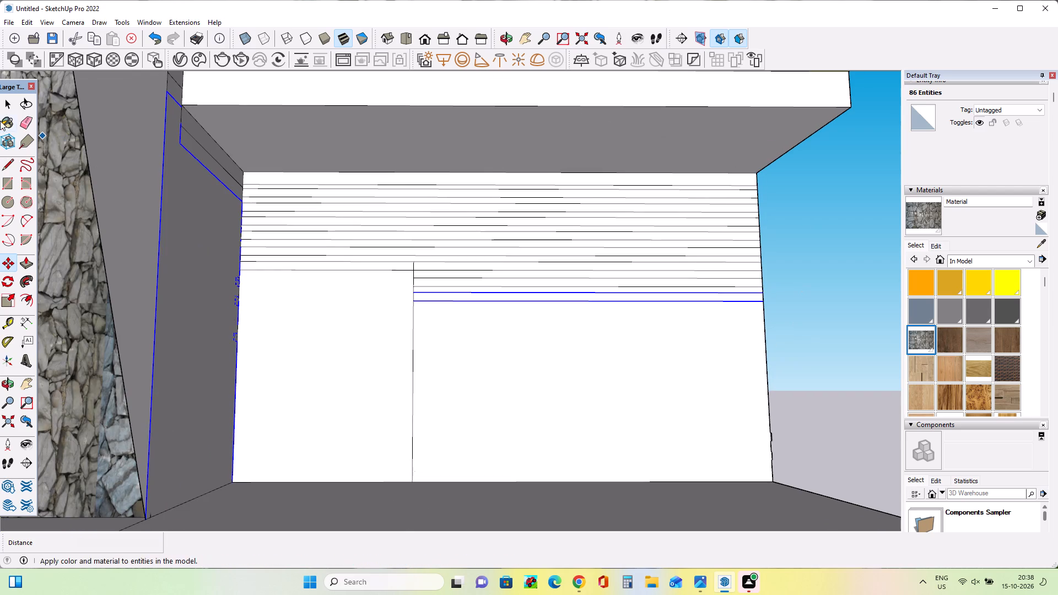
left_click(10, 102)
left_click(813, 267)
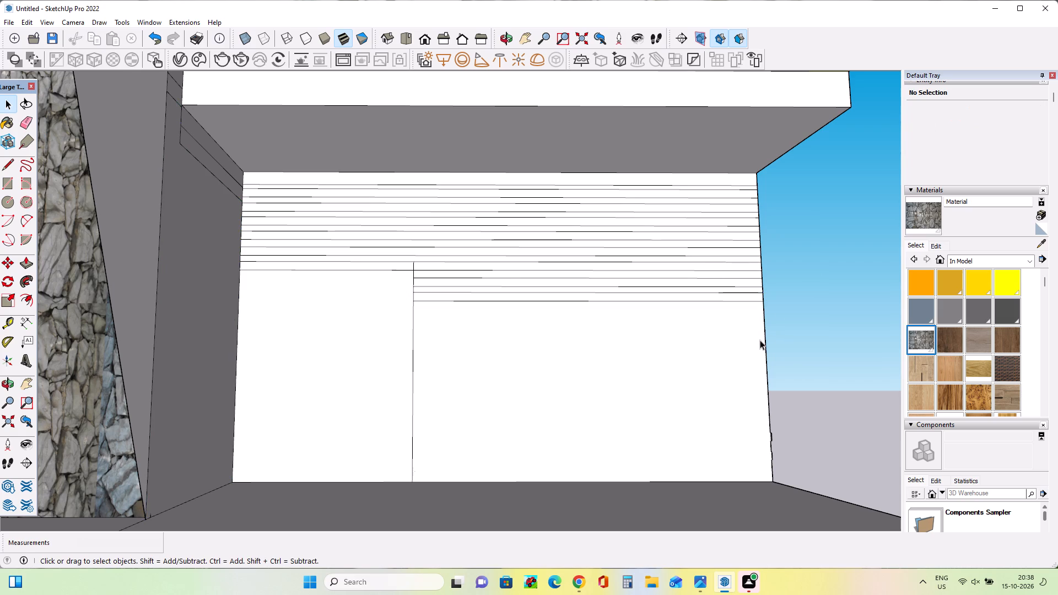
scroll(760, 340, "up", 4)
scroll(760, 340, "down", 6)
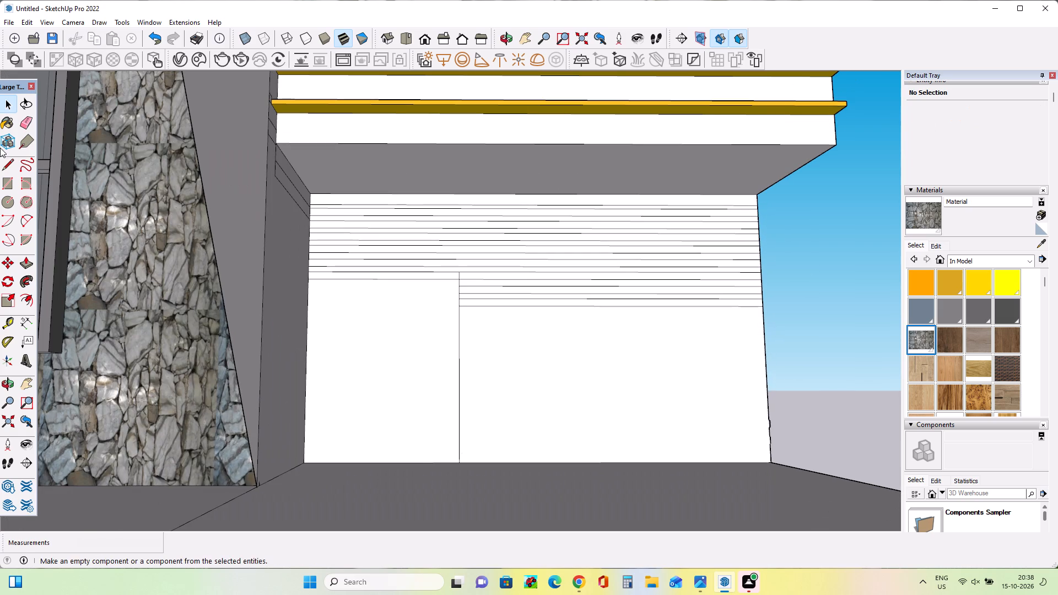
left_click(31, 113)
left_click_drag(284, 170, 281, 183)
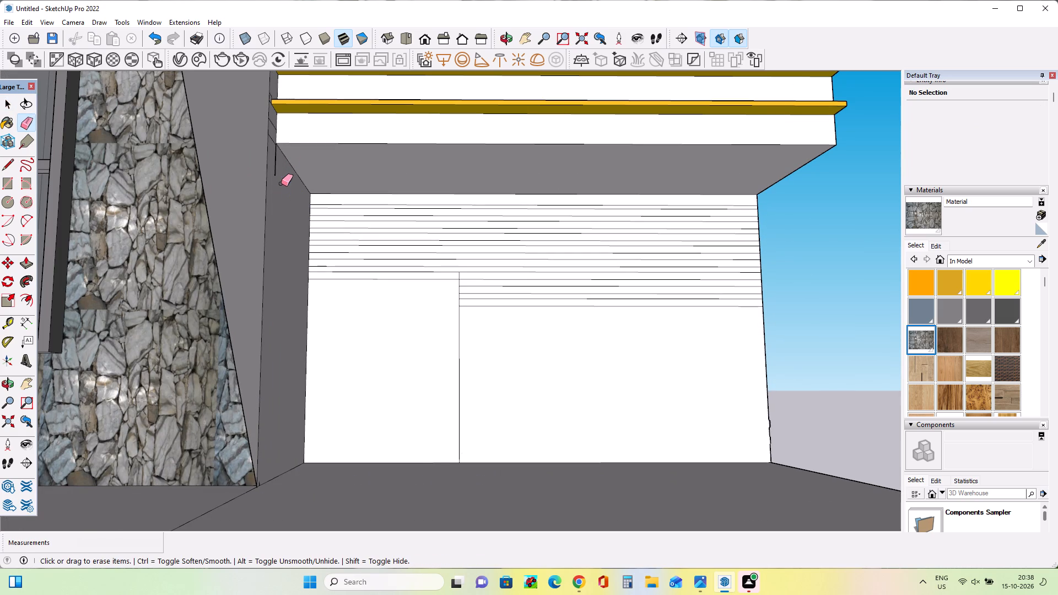
left_click(277, 164)
left_click(269, 136)
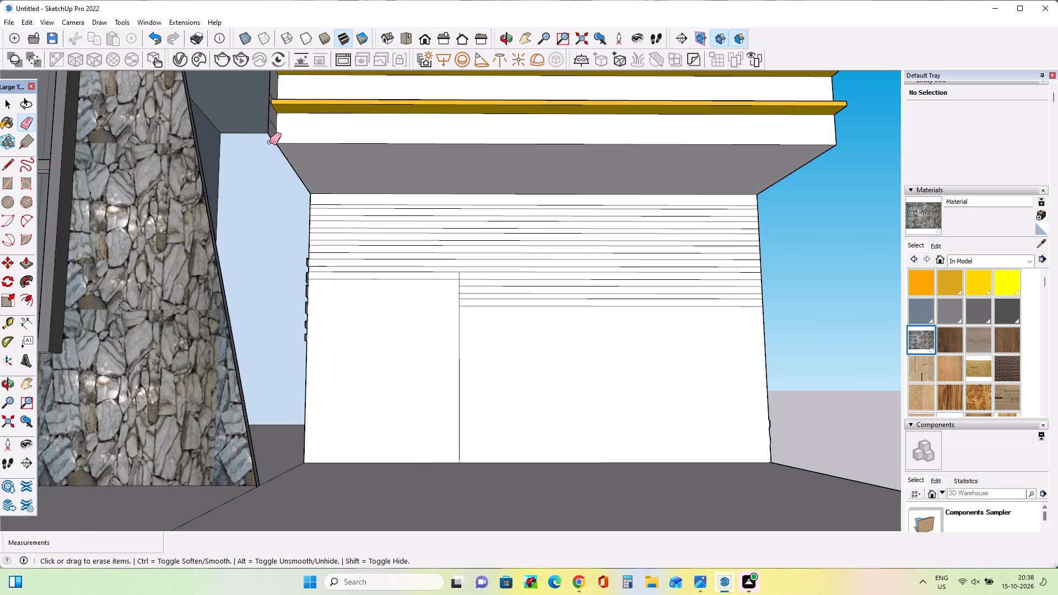
key("ctrl+z")
left_click(321, 183, "ctrl")
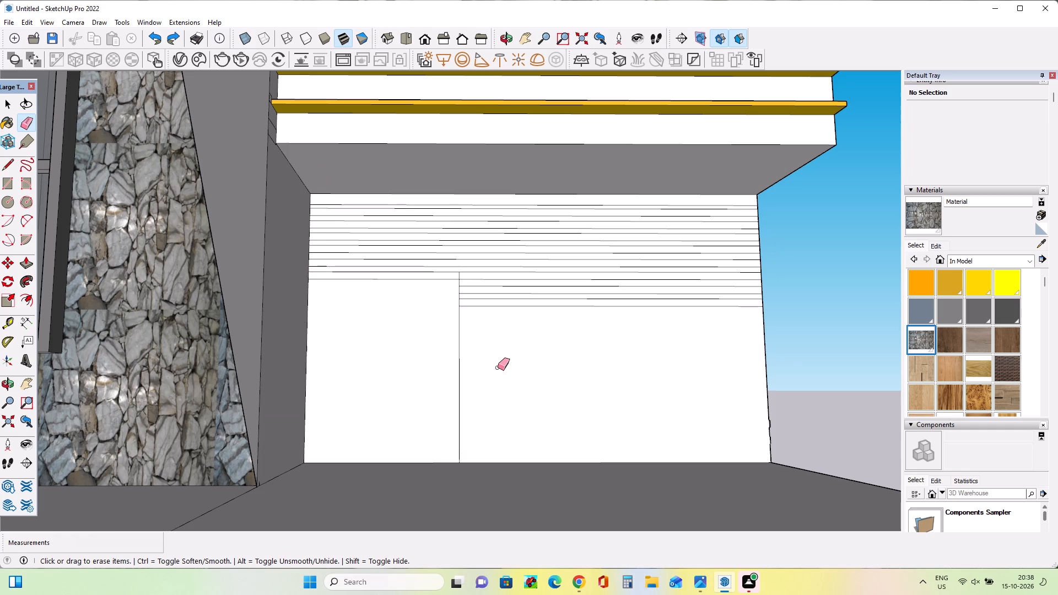
Copy the lowest strip's edge pair beside the entrance outline down the wall four times, the first two by about 4 1/16" and 4 1/8".
scroll(511, 369, "up", 3)
middle_click_drag(521, 373, 528, 375)
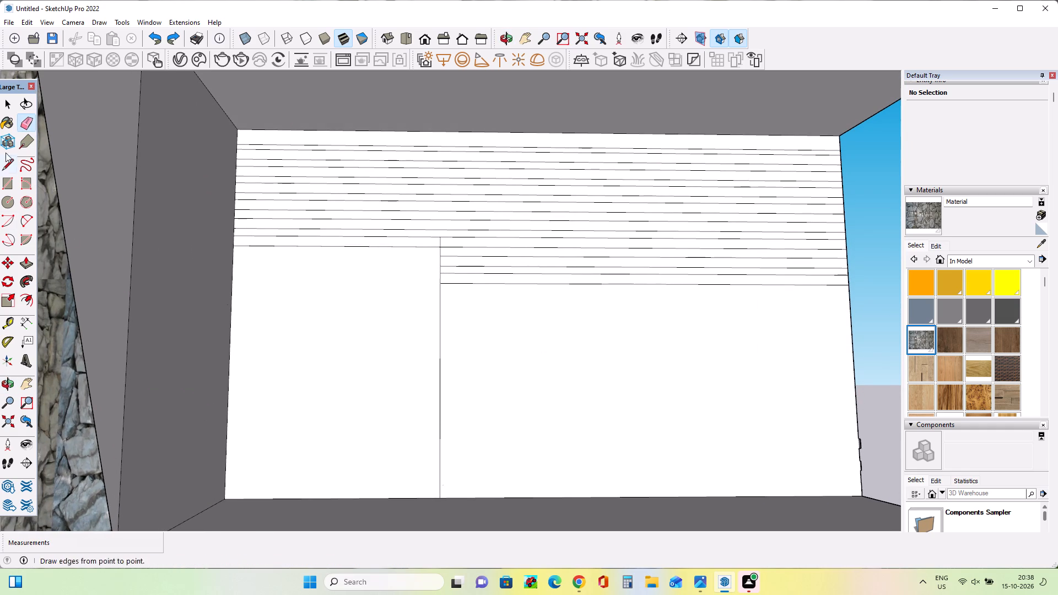
left_click(4, 104)
left_click(579, 274)
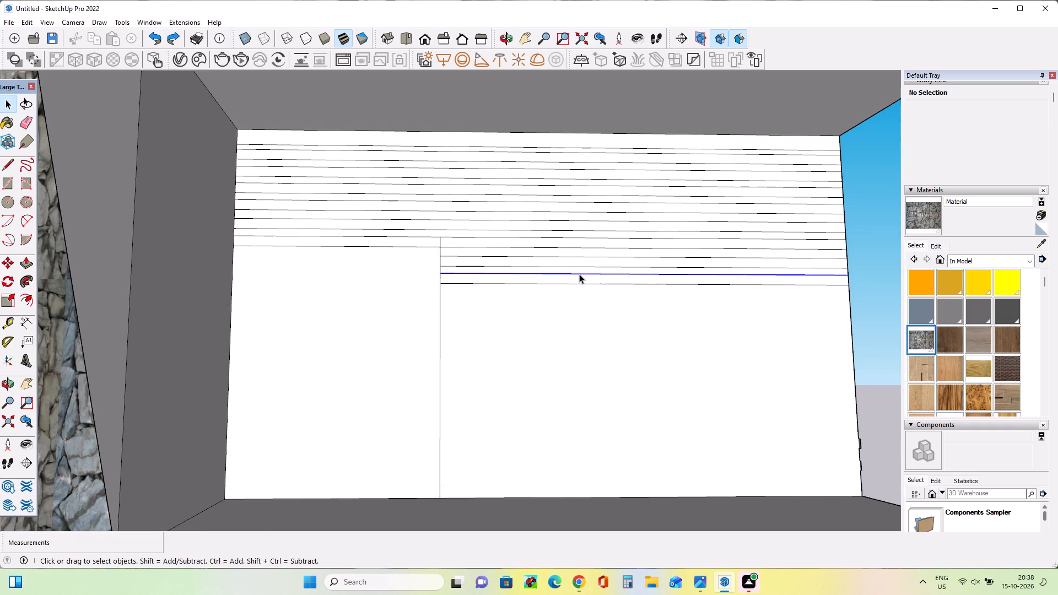
left_click(581, 283, "ctrl")
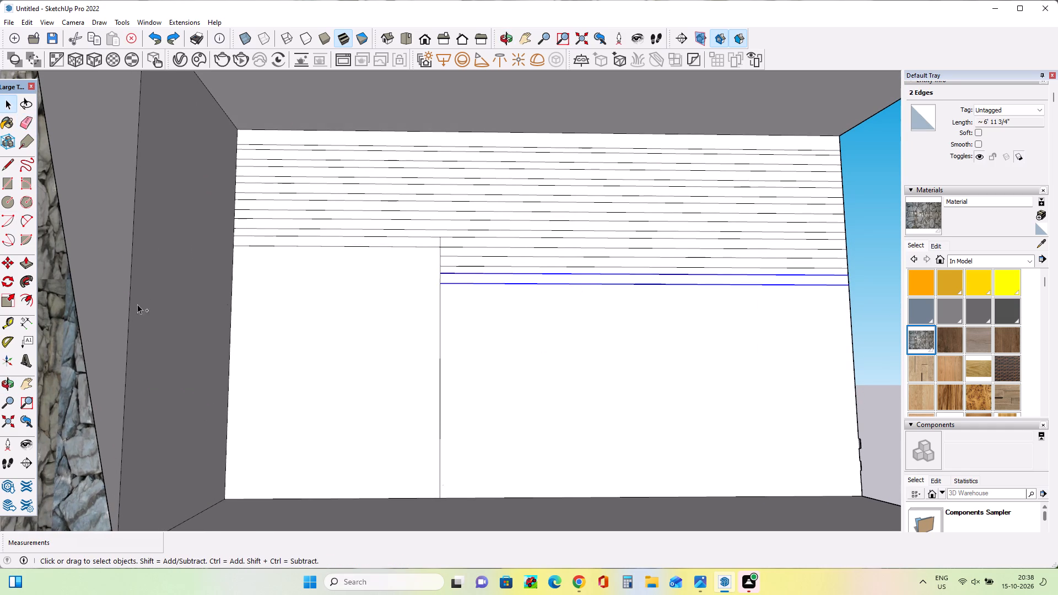
left_click(3, 264)
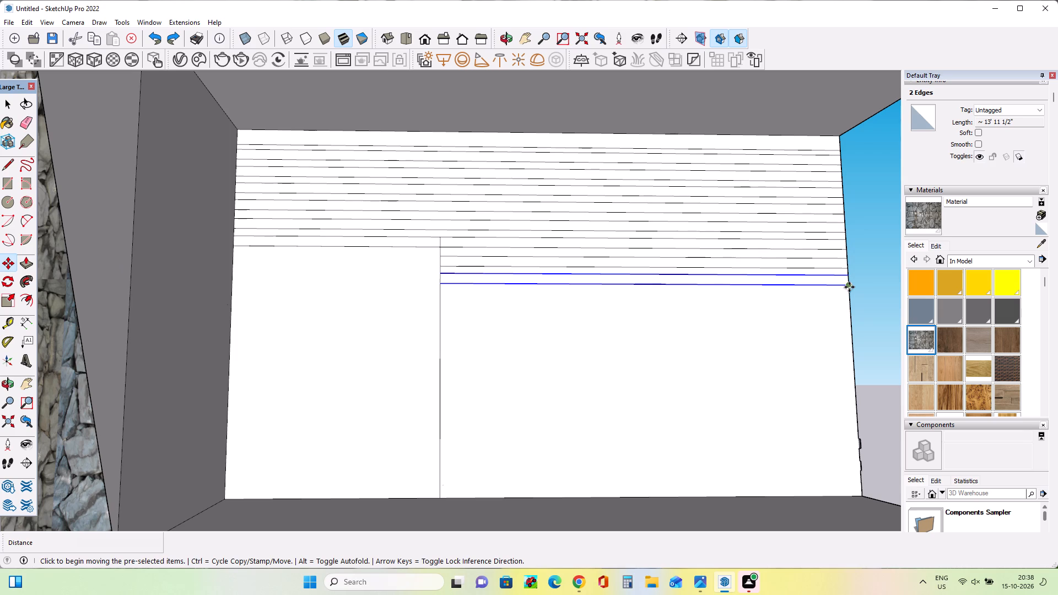
left_click(849, 287)
left_click(853, 305)
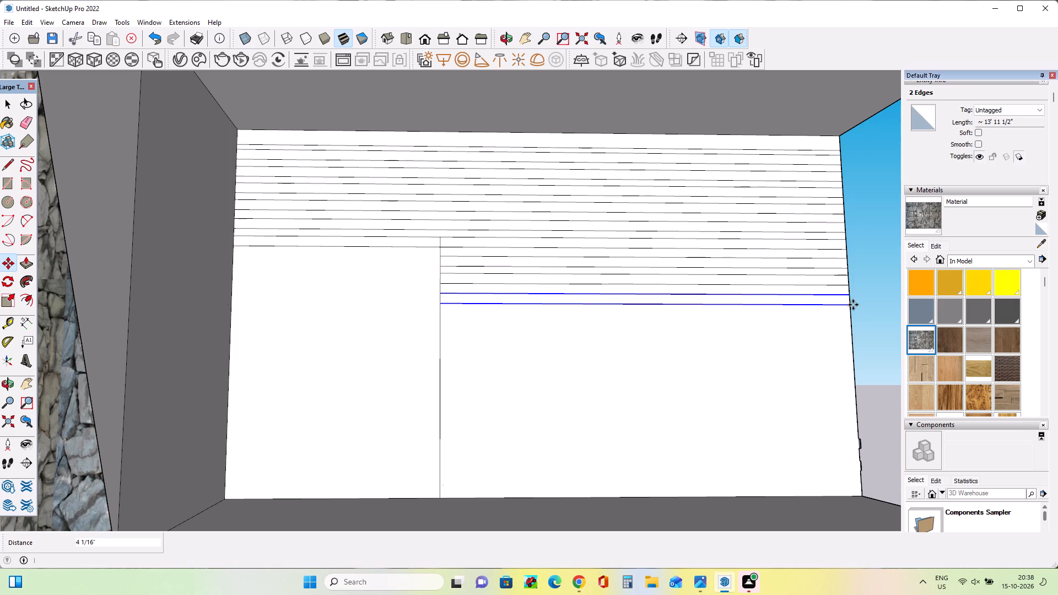
left_click(853, 305, "ctrl")
left_click(852, 307)
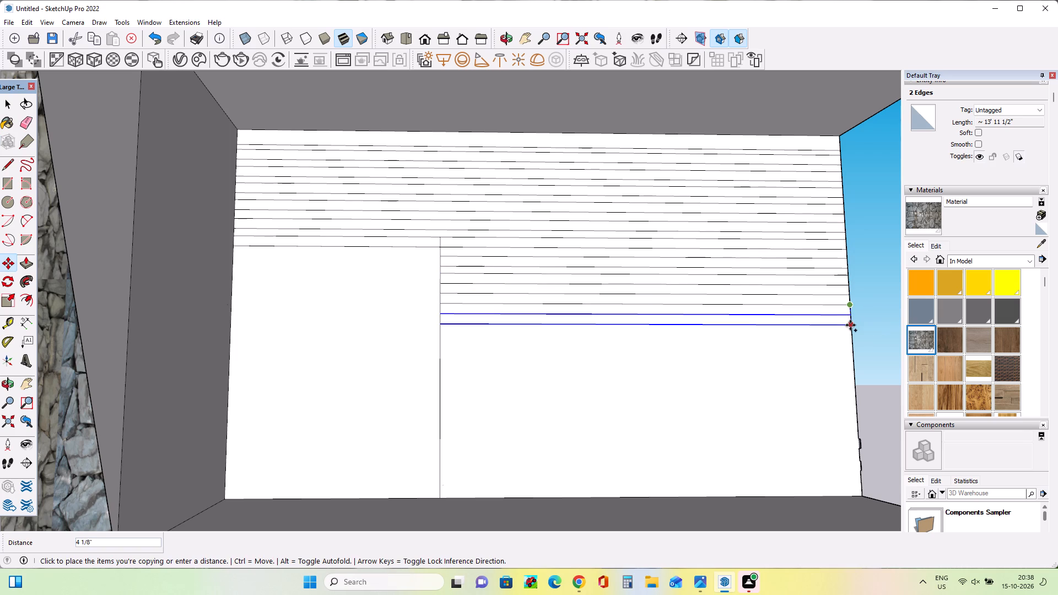
left_click(850, 325)
left_click(850, 325, "ctrl")
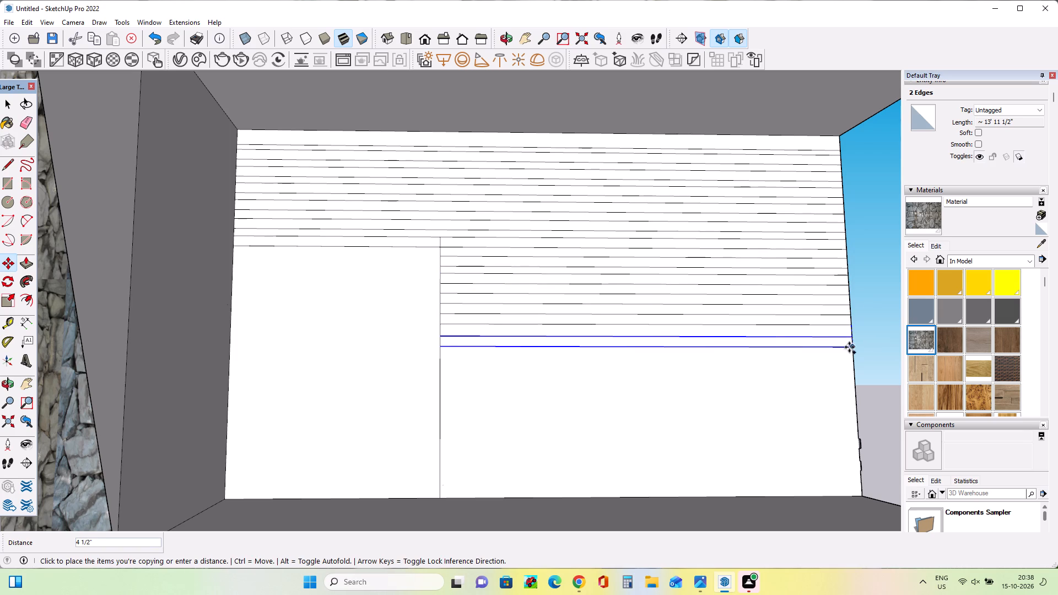
left_click(850, 344)
left_click(850, 344)
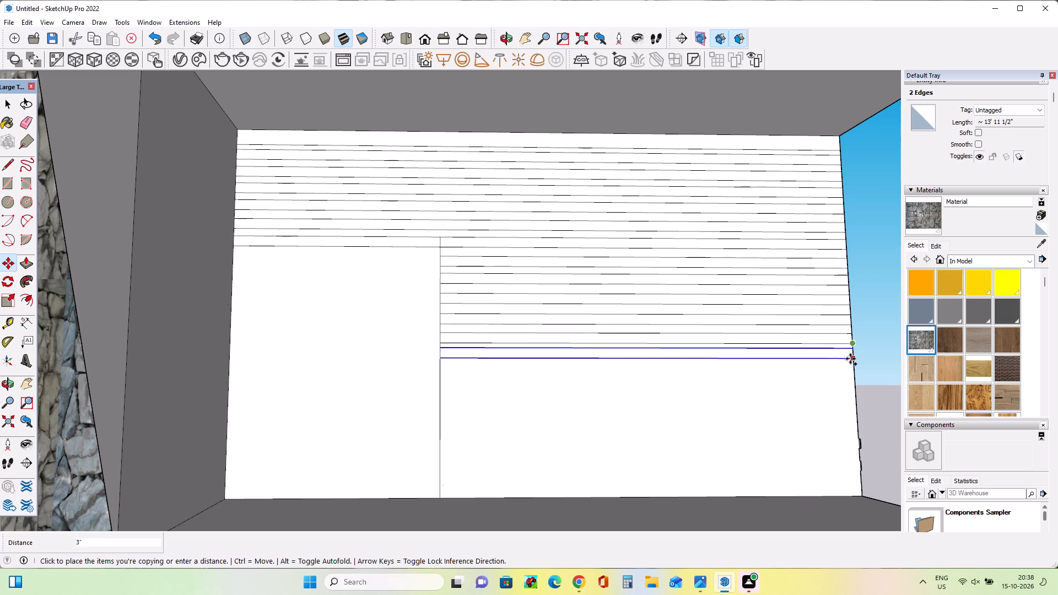
left_click(851, 362)
Draw a rectangle about 3' 5 9/16" by 9 1/2" across the top of the entrance outline.
scroll(805, 385, "down", 9)
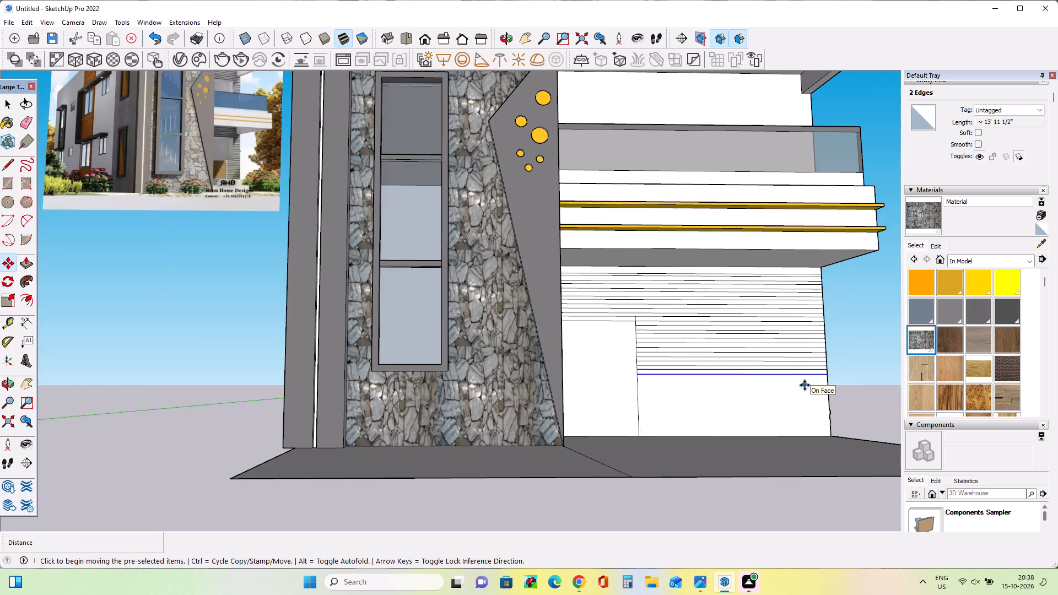
middle_click_drag(805, 385, 803, 412)
scroll(802, 412, "down", 2)
middle_click_drag(667, 388, 656, 401)
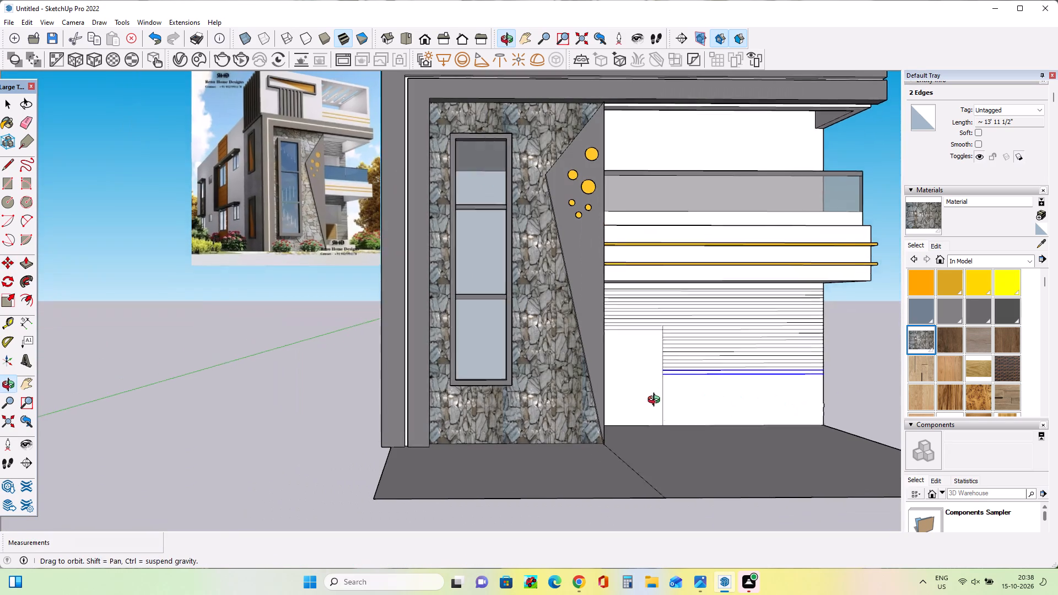
middle_click_drag(656, 401, 629, 398)
scroll(692, 372, "up", 3)
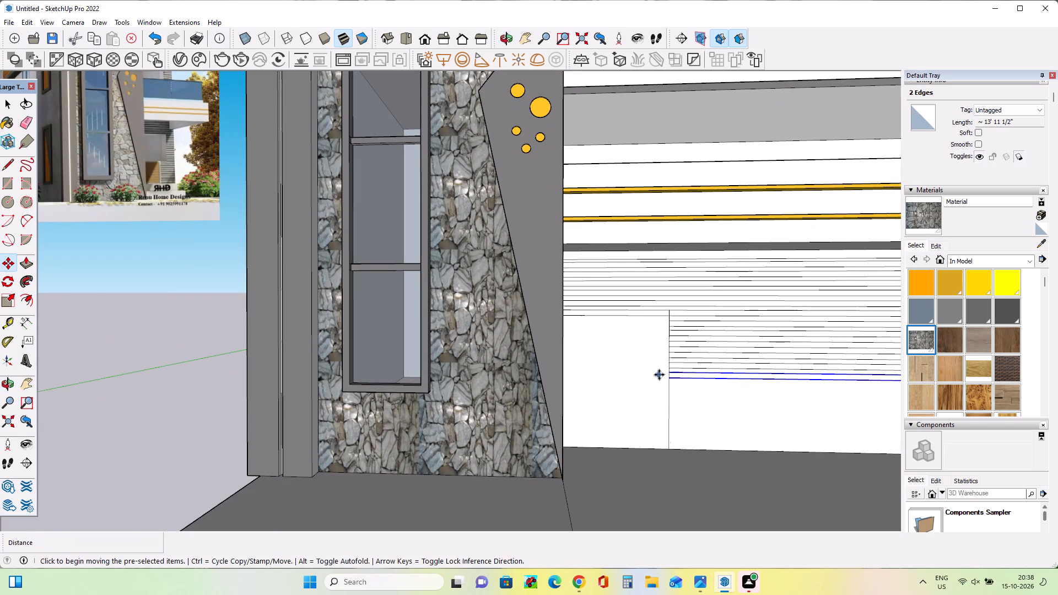
middle_click_drag(639, 377, 617, 367)
scroll(612, 359, "up", 2)
middle_click_drag(612, 358, 617, 366)
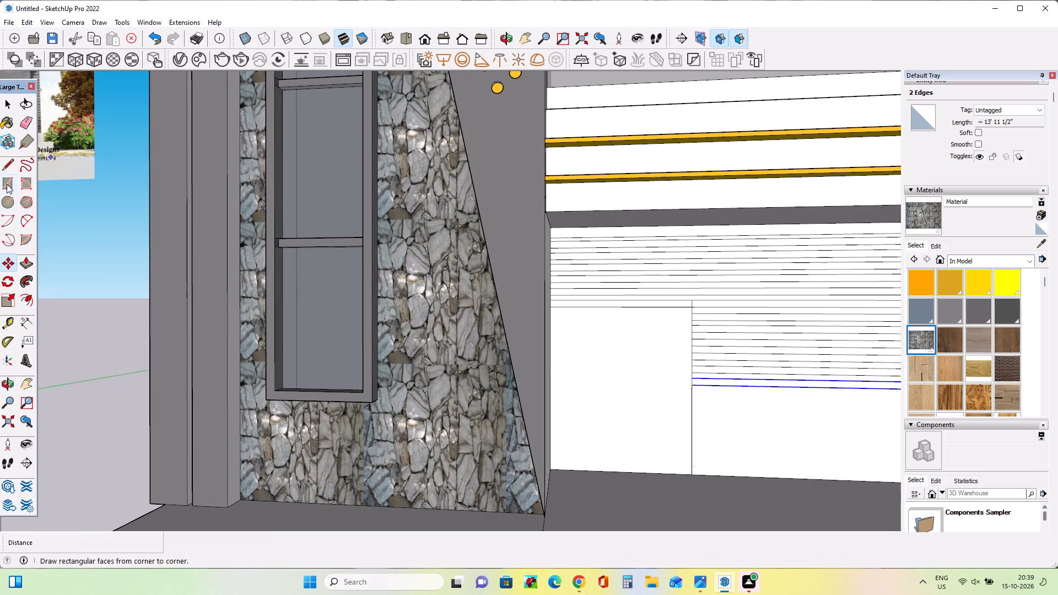
left_click(7, 184)
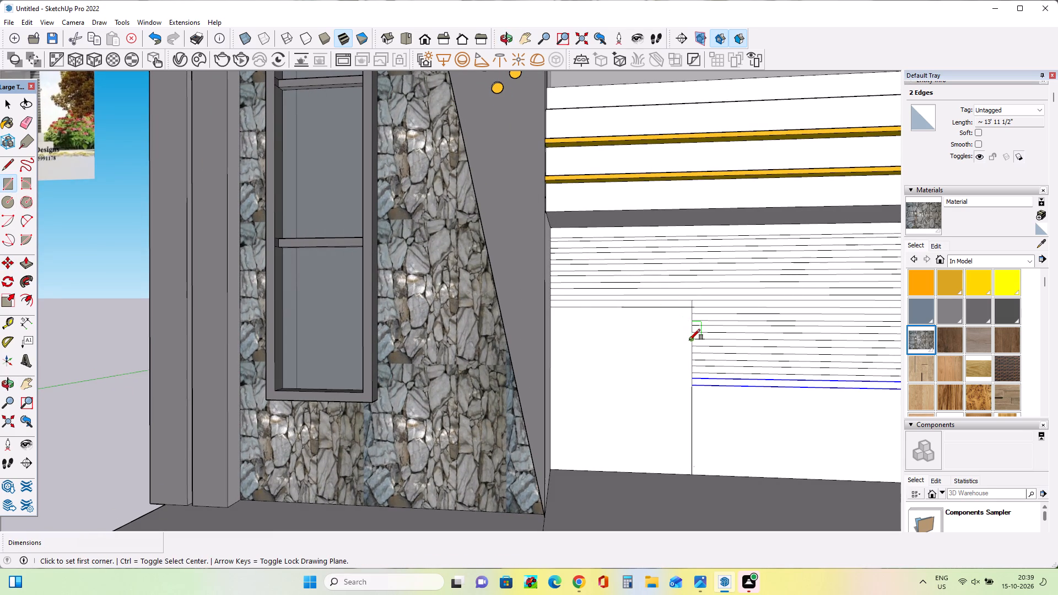
left_click(689, 340)
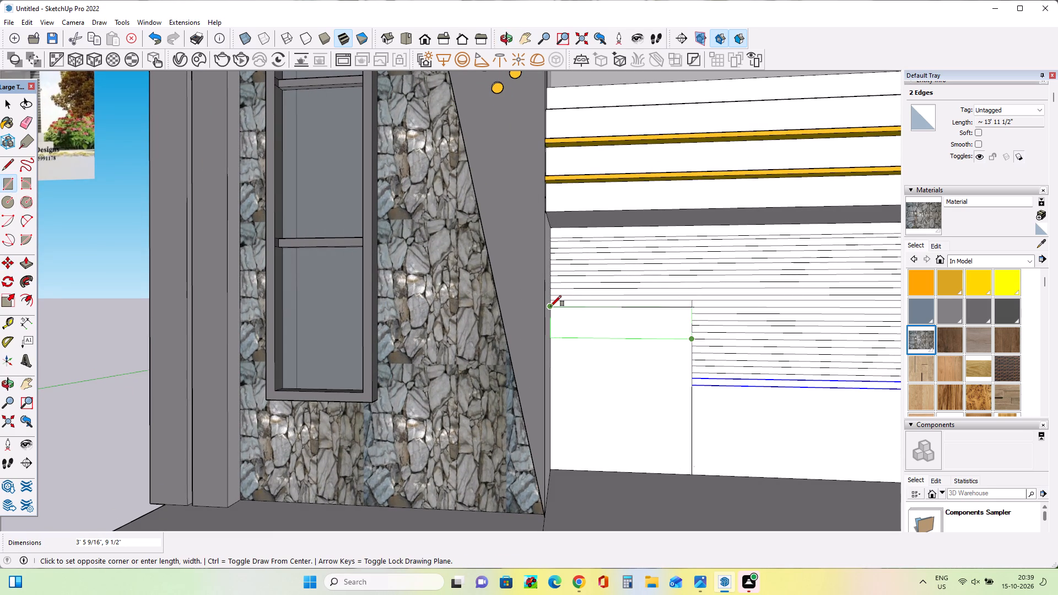
left_click(550, 306)
Add a rectangle about 7 11/16" high directly below the first one and erase their shared edge to form one panel.
middle_click_drag(651, 386, 629, 383)
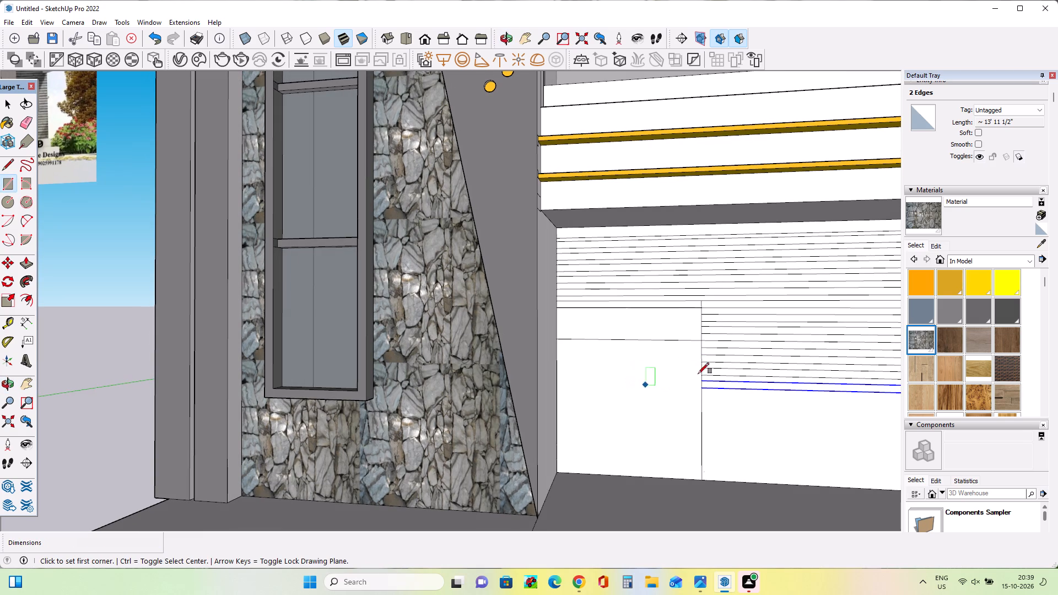
left_click(702, 344)
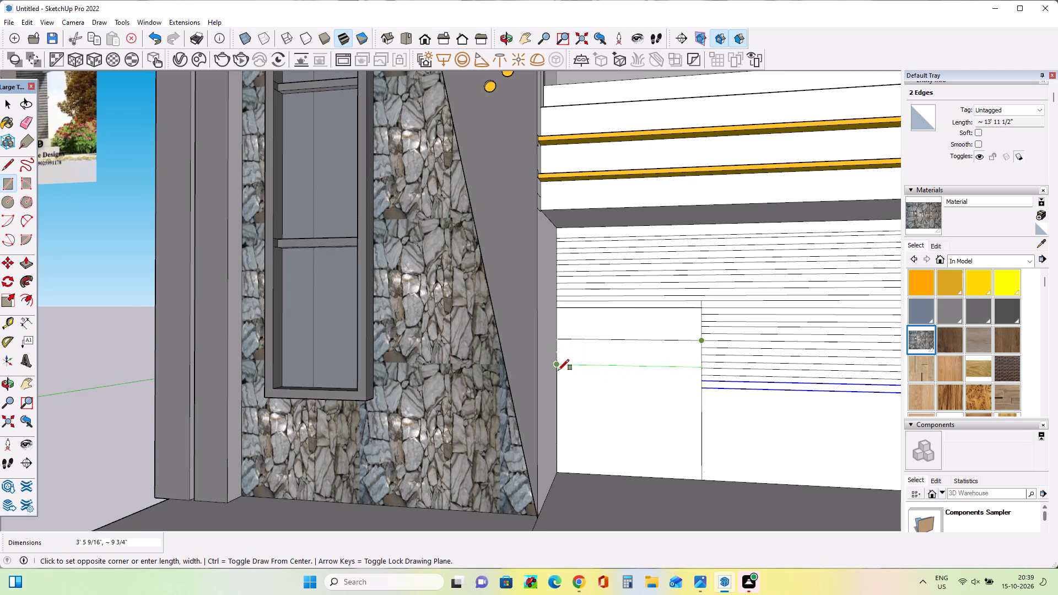
left_click(558, 366)
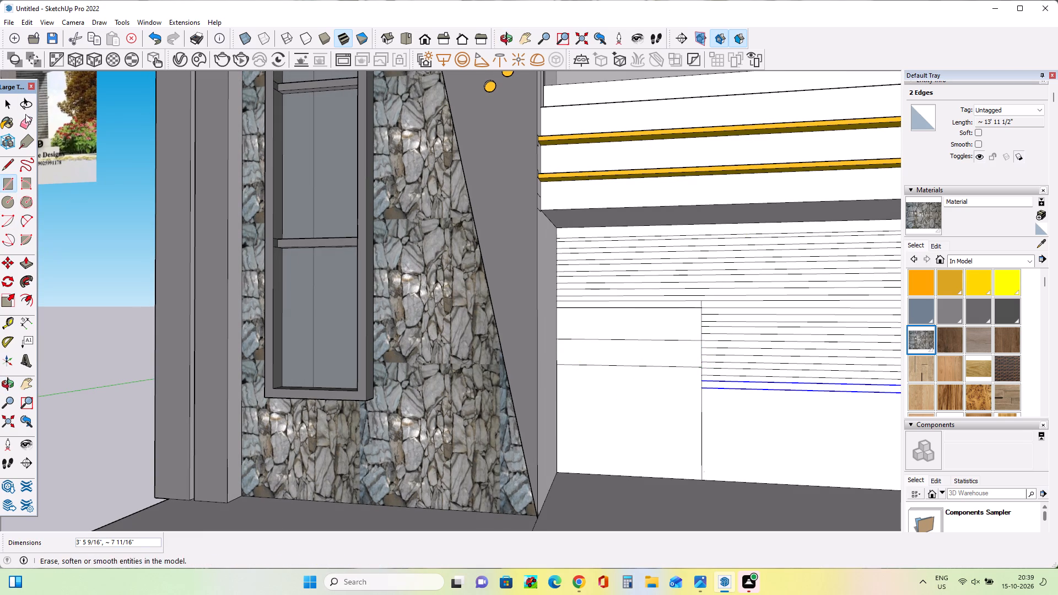
left_click(27, 125)
left_click(590, 340)
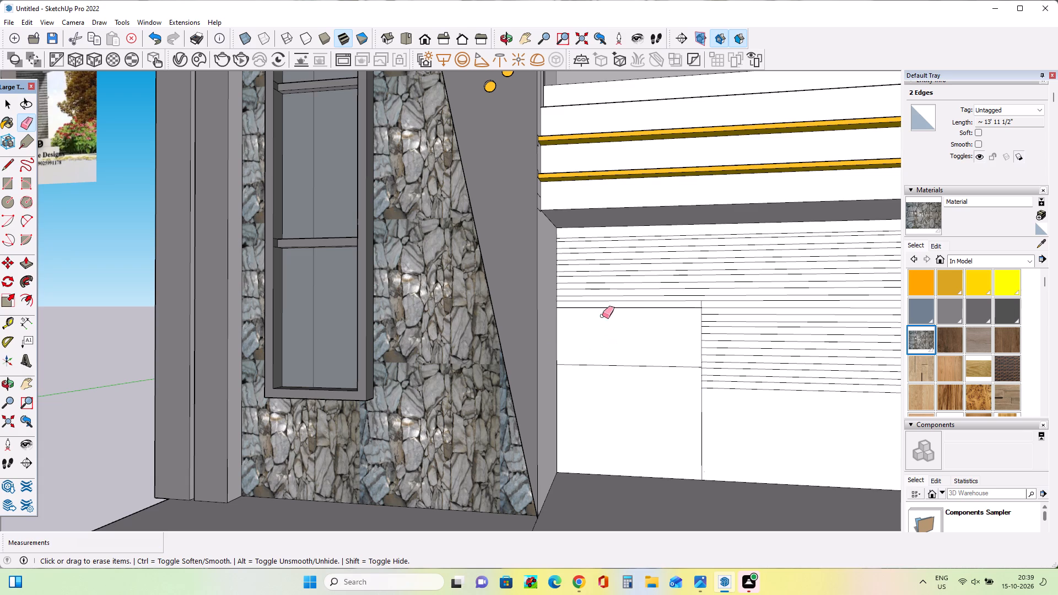
Pull the merged panel at the entrance top out from the wall by about 2 7/8".
left_click(25, 258)
left_click(571, 326)
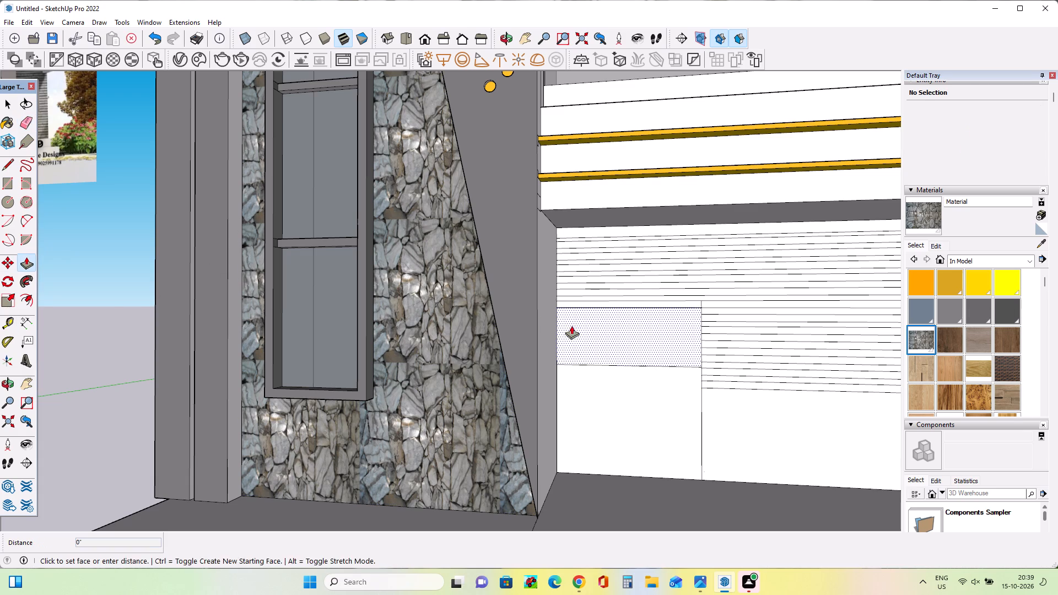
left_click(573, 333)
left_click(581, 342)
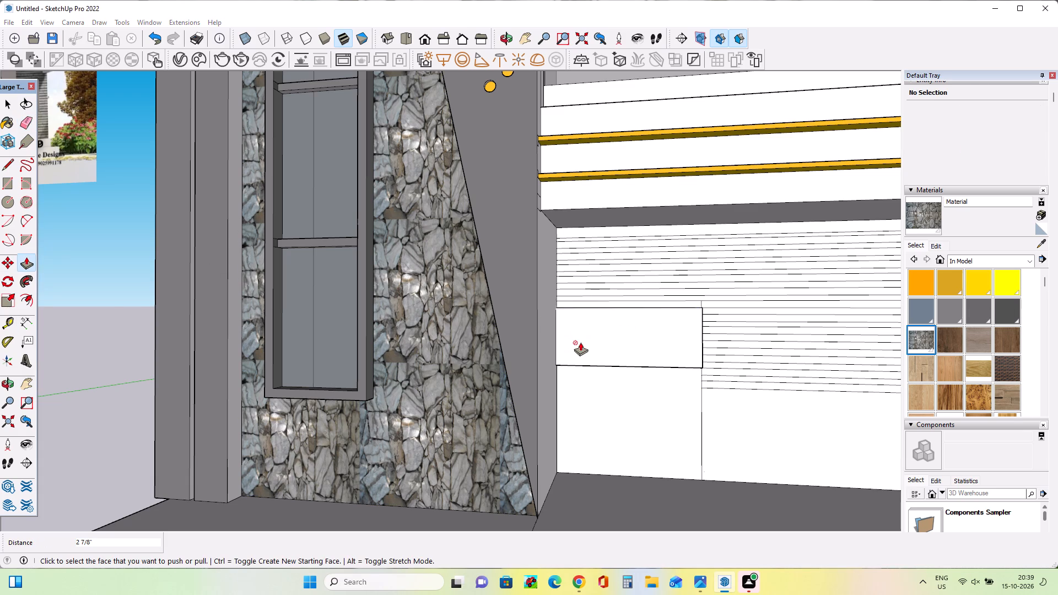
left_click(575, 345)
middle_click_drag(602, 366, 596, 370)
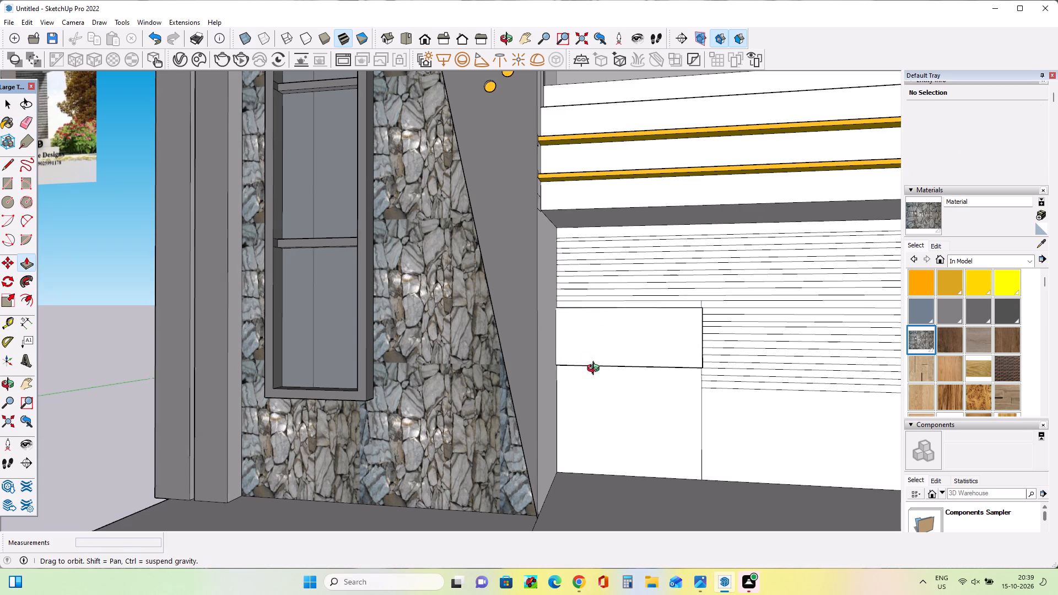
middle_click_drag(596, 370, 483, 379)
left_click_drag(611, 352, 602, 353)
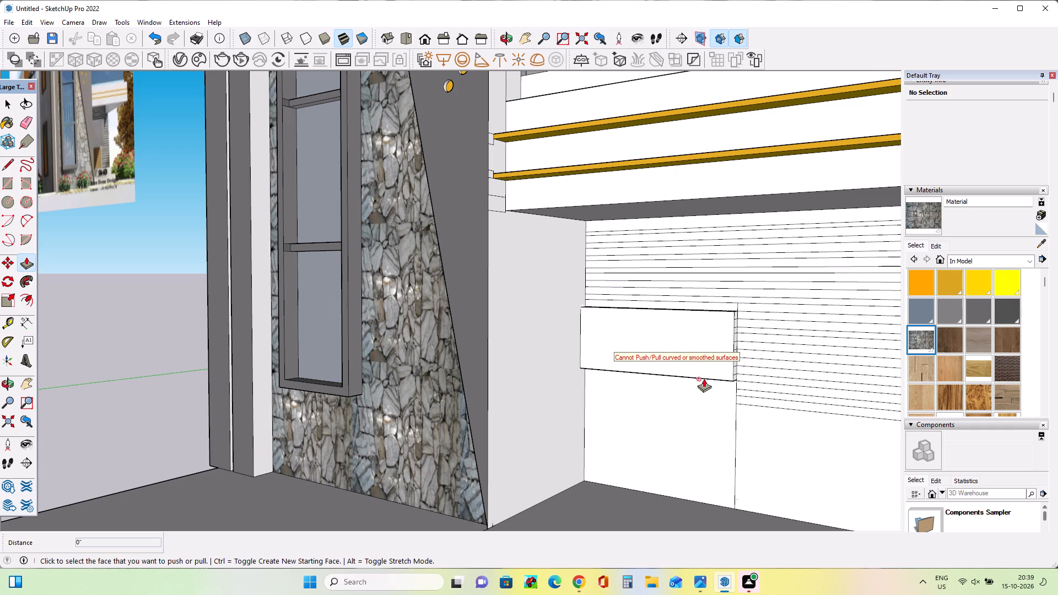
Push the entrance face below the raised panel inward by about 2 3/8".
middle_click_drag(704, 378, 602, 373)
left_click_drag(717, 365, 712, 366)
left_click_drag(688, 370, 679, 398)
middle_click_drag(670, 371, 694, 435)
left_click_drag(633, 347, 596, 352)
middle_click_drag(597, 374, 627, 362)
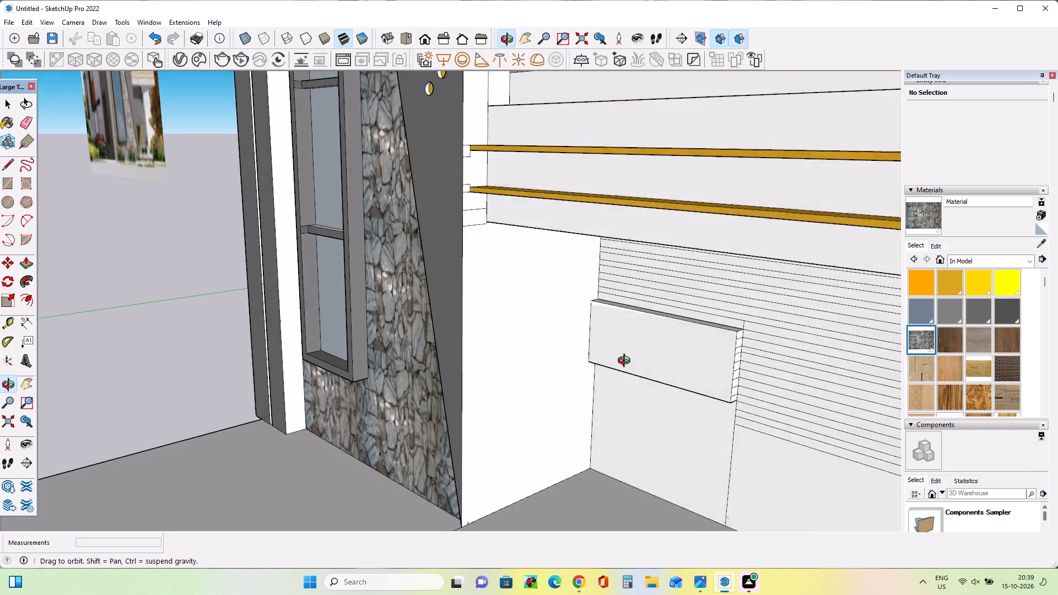
middle_click_drag(627, 362, 645, 348)
left_click(647, 416)
left_click(651, 413)
Examine the entrance panel, recess and cladding strips from several angles alongside the reference image.
scroll(542, 397, "down", 4)
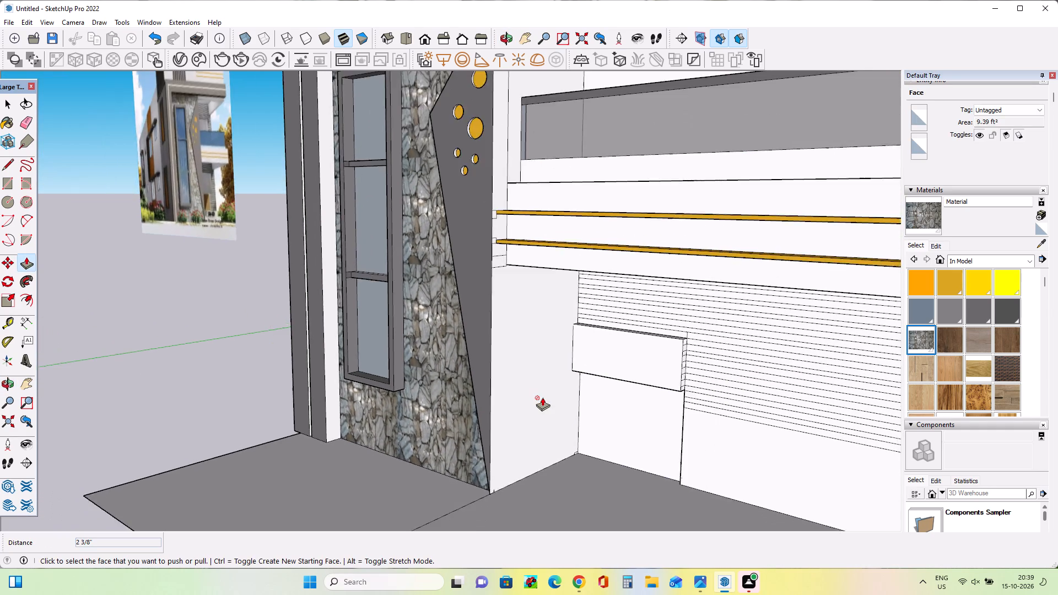
scroll(542, 397, "down", 4)
middle_click_drag(602, 396, 888, 331)
middle_click_drag(512, 404, 530, 409)
scroll(526, 370, "up", 3)
left_click(525, 377)
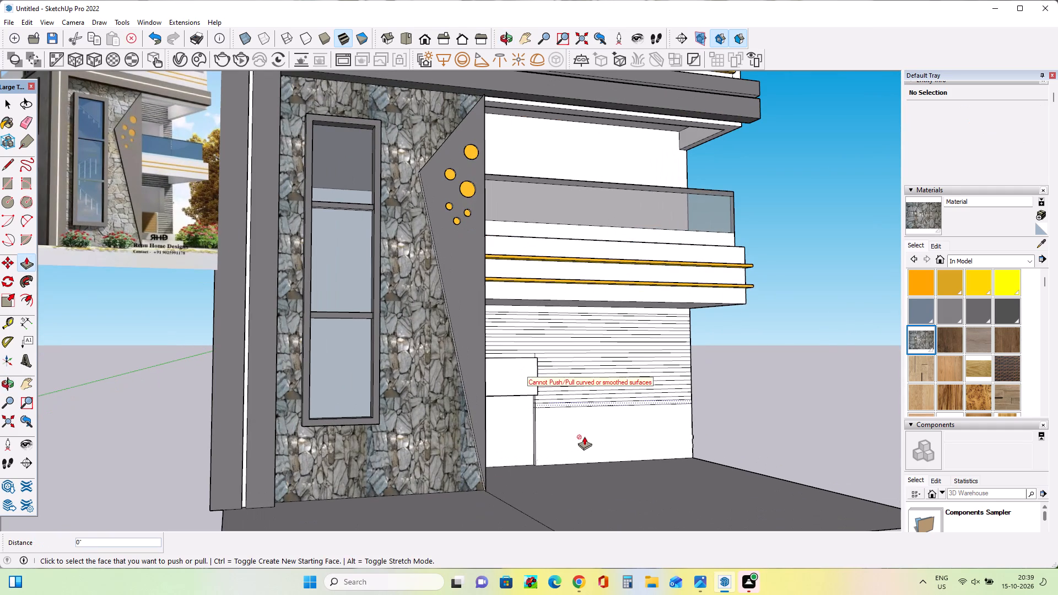
middle_click_drag(584, 436, 495, 435)
scroll(580, 432, "up", 4)
middle_click_drag(581, 431, 586, 439)
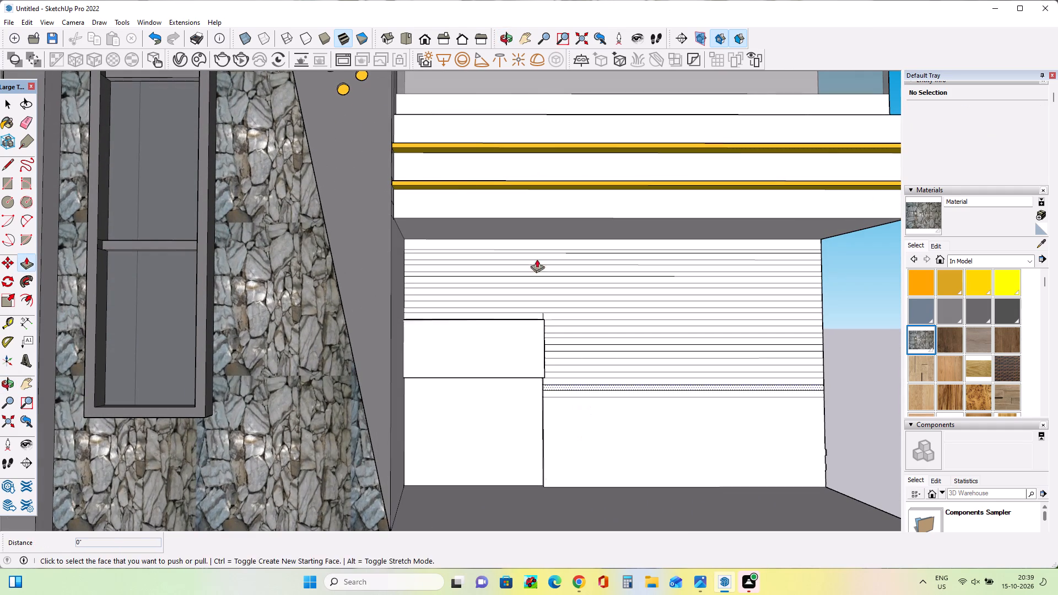
Copy the two lowest strip edges beside the entrance downward twice, by about 4 3/16" and 3 7/8".
left_click(8, 107)
scroll(697, 382, "up", 2)
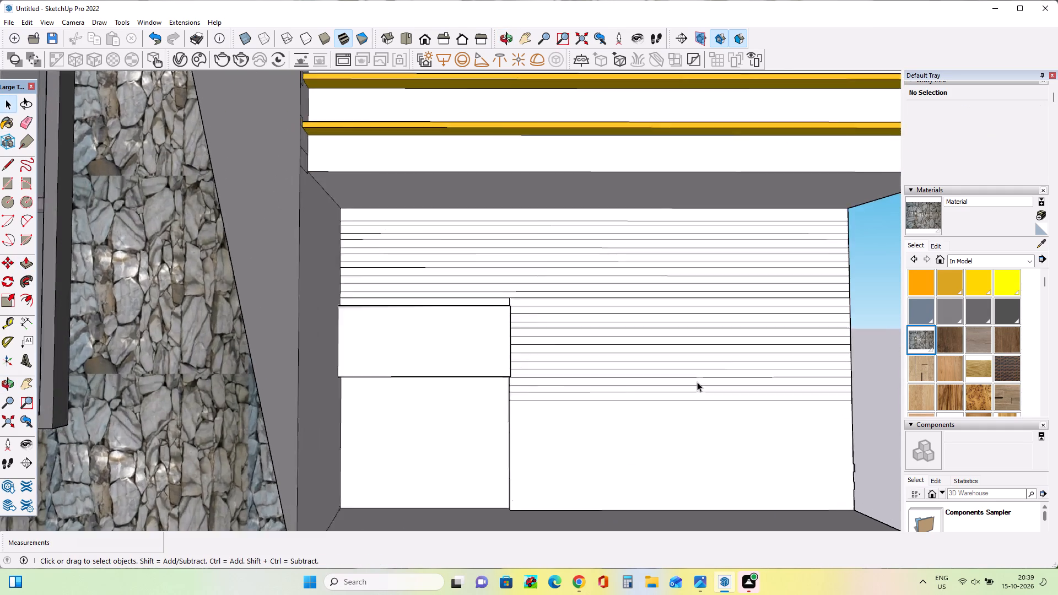
scroll(697, 382, "up", 2)
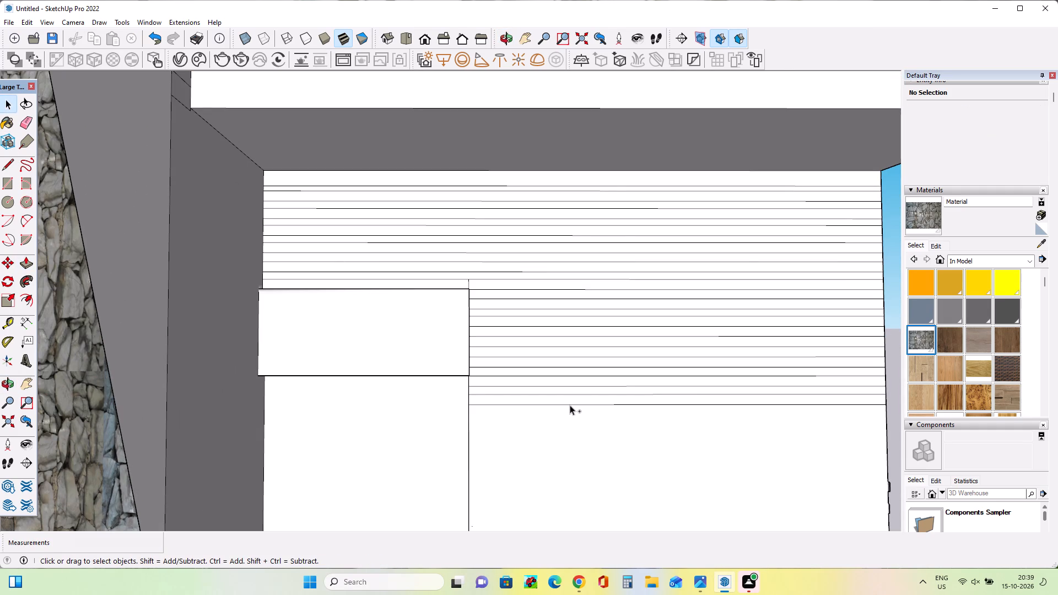
left_click(570, 405, "ctrl")
left_click(574, 393, "ctrl")
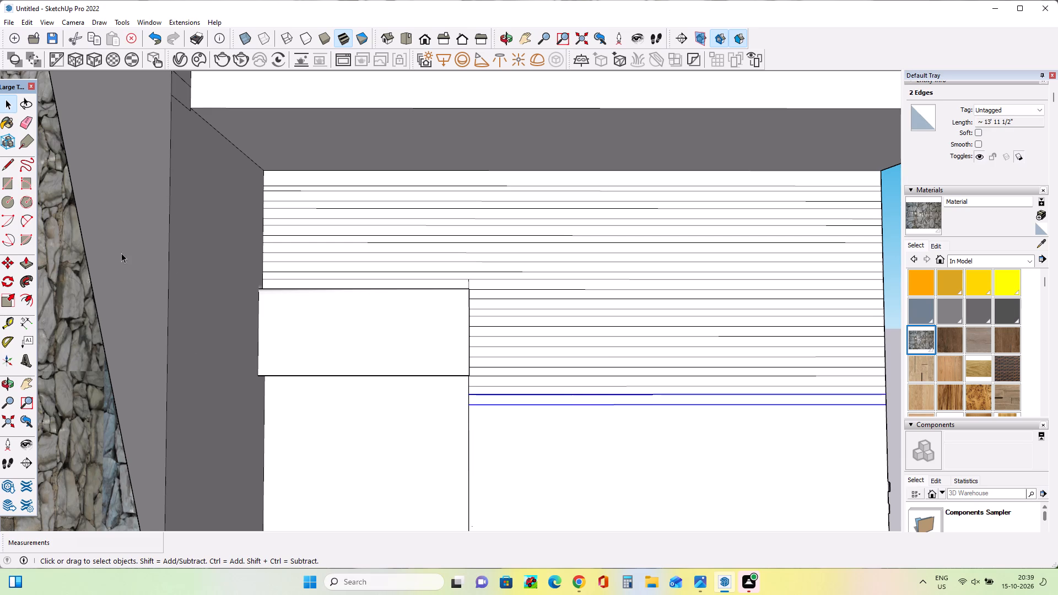
left_click(8, 260)
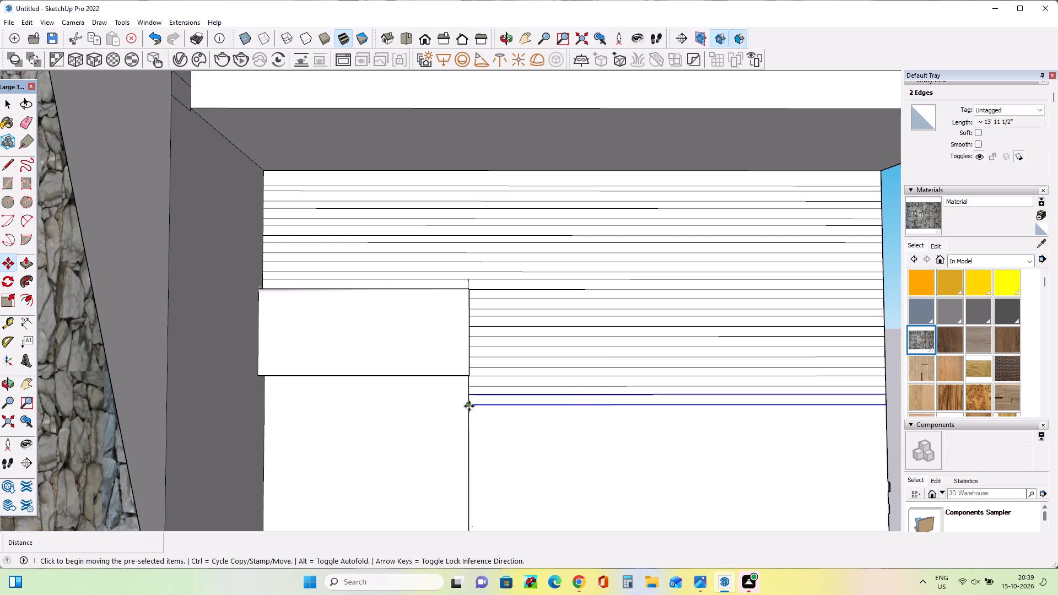
left_click(469, 405)
left_click(466, 426)
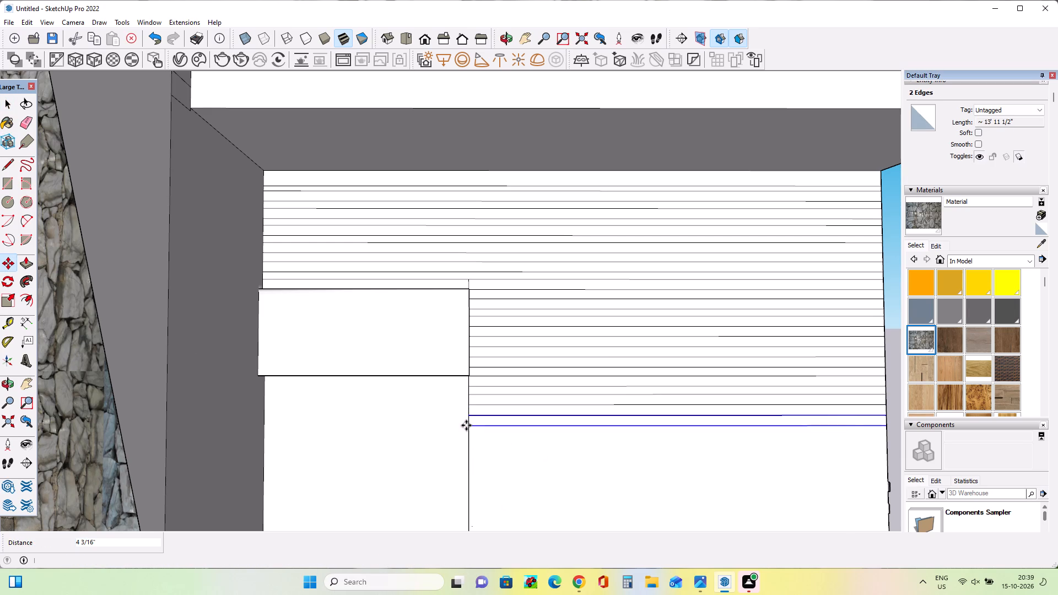
left_click(466, 425)
left_click(468, 445)
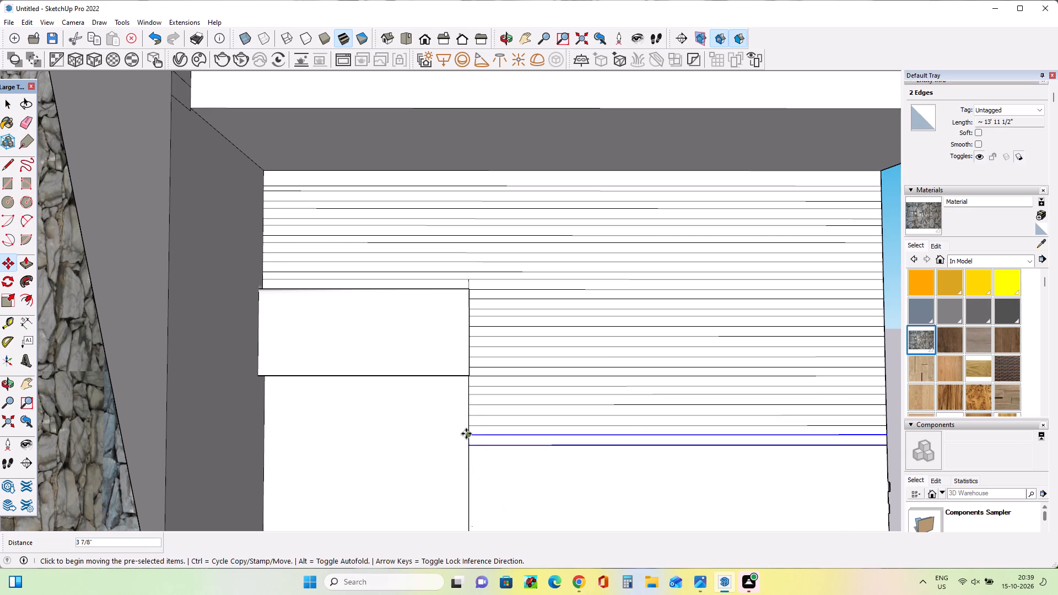
Copy the same pair of edges downward four more times, evenly spaced, to fill the wall down to its base.
scroll(466, 434, "down", 10)
scroll(466, 458, "up", 8)
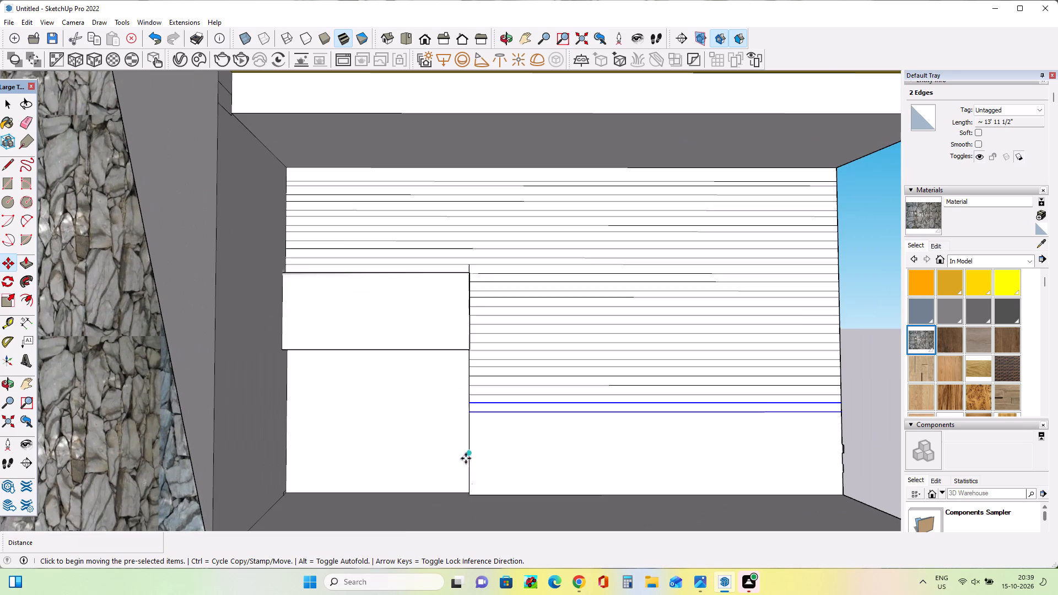
left_click(472, 414)
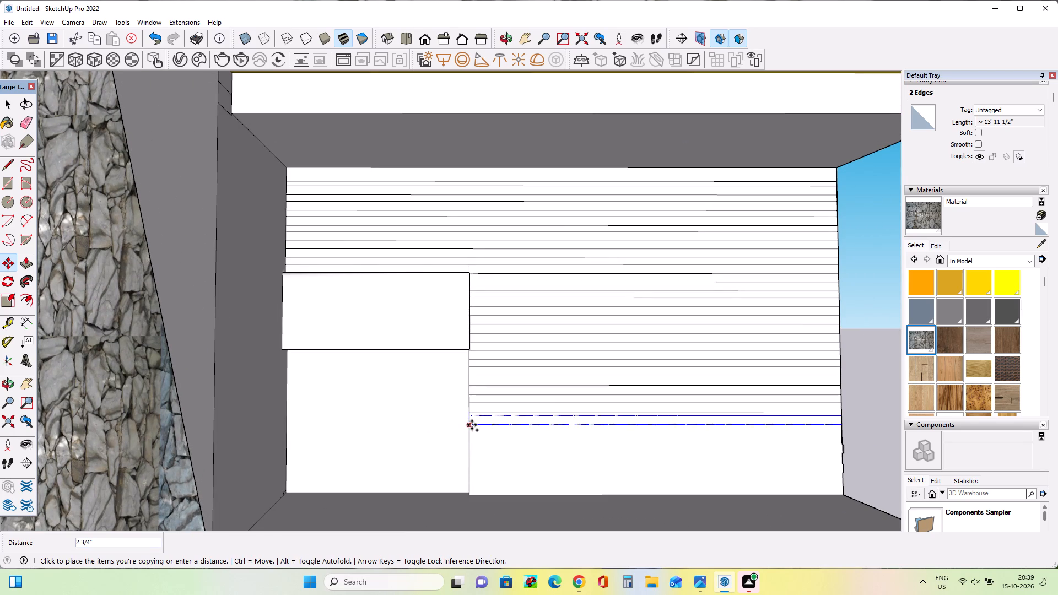
left_click(472, 427)
left_click(470, 429)
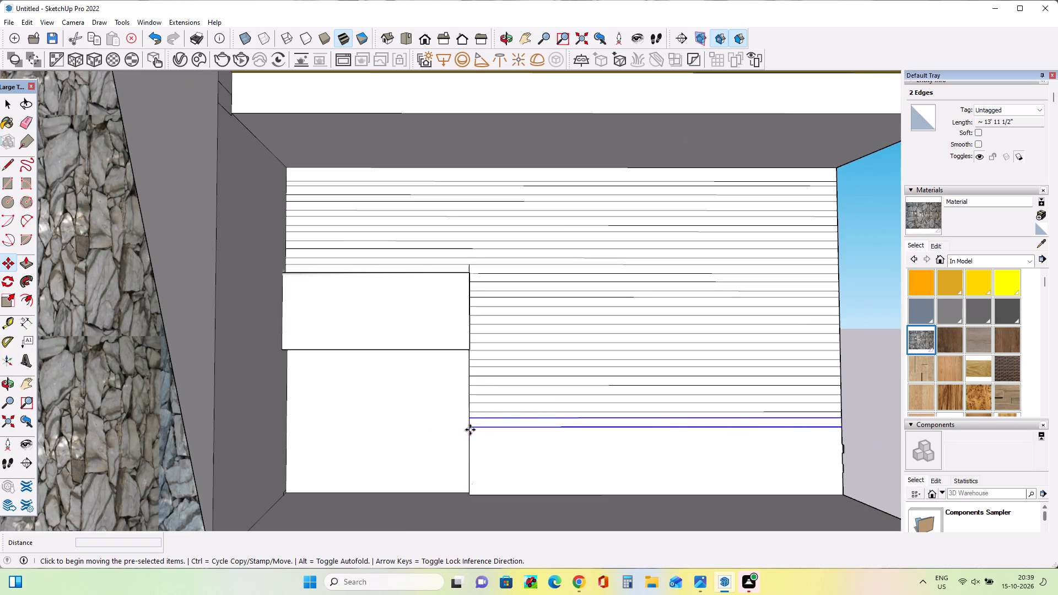
left_click(470, 443)
left_click(470, 444)
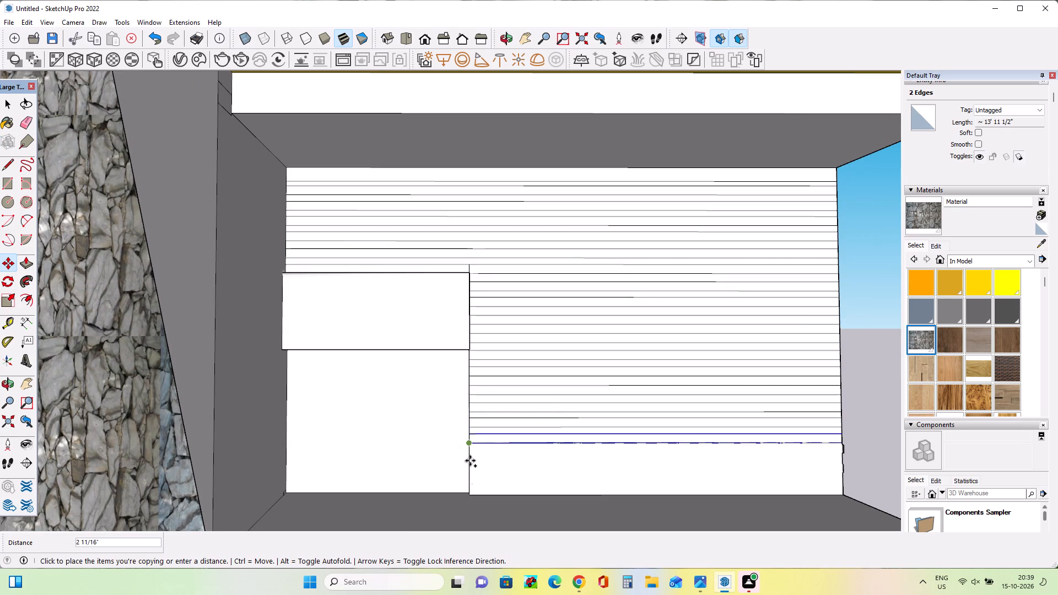
left_click(470, 461)
left_click(470, 461)
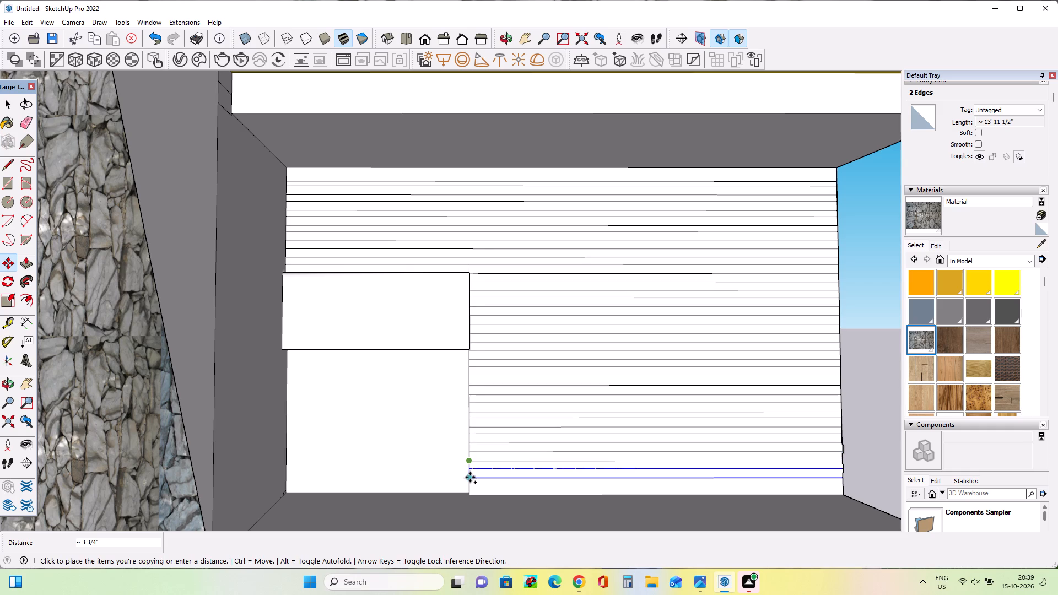
left_click(470, 479)
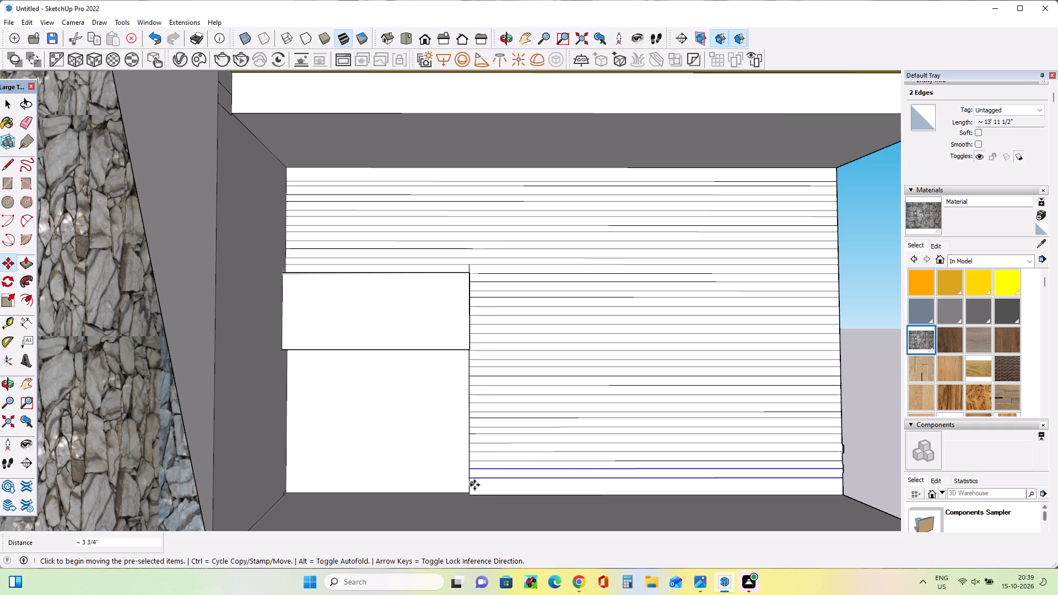
Pull the topmost narrow cladding strip under the balcony slab out from the wall by about 1 15/16".
scroll(456, 477, "down", 8)
scroll(689, 500, "up", 1)
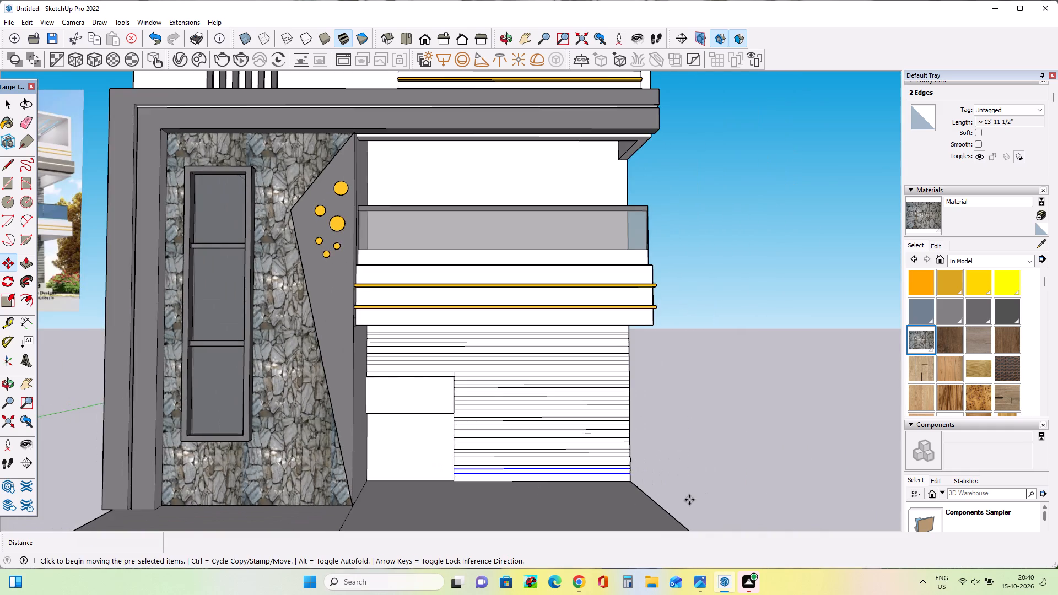
scroll(689, 500, "up", 4)
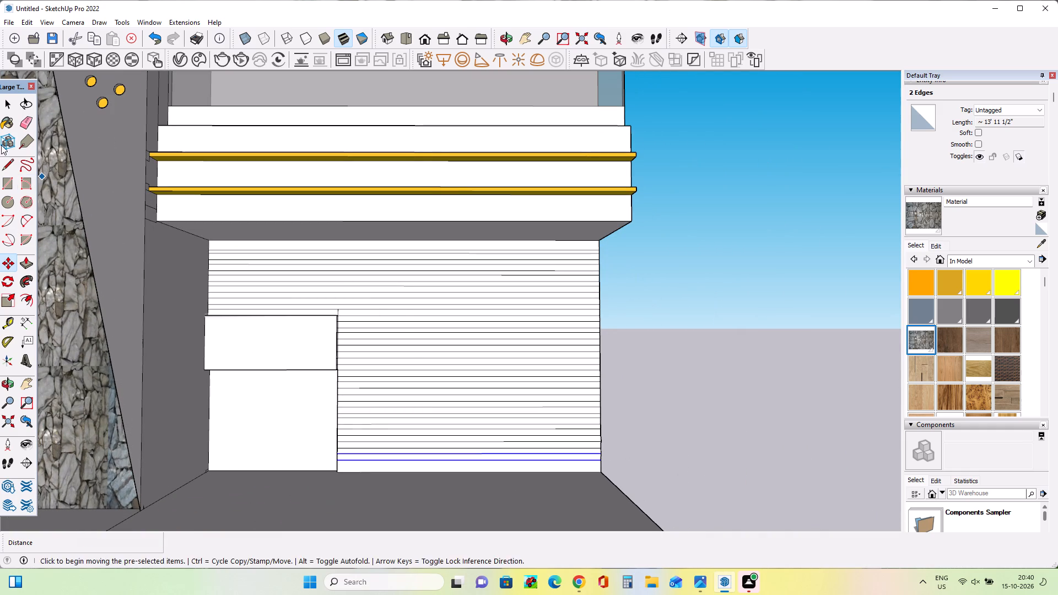
left_click(8, 100)
left_click(828, 313)
middle_click_drag(738, 364, 504, 398)
scroll(577, 316, "up", 3)
middle_click_drag(616, 411, 640, 411)
left_click(25, 268)
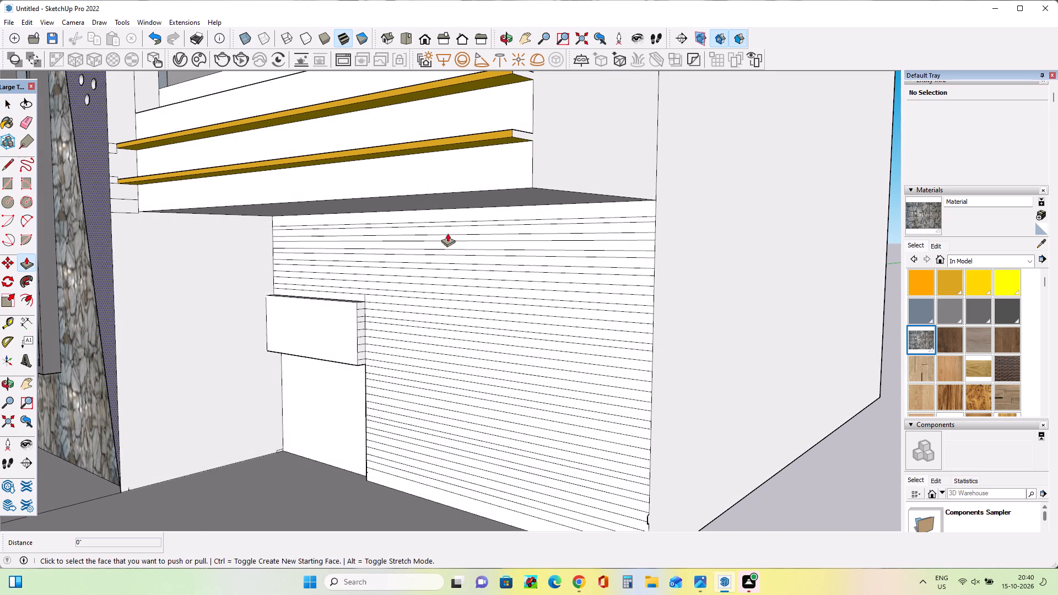
left_click(600, 220)
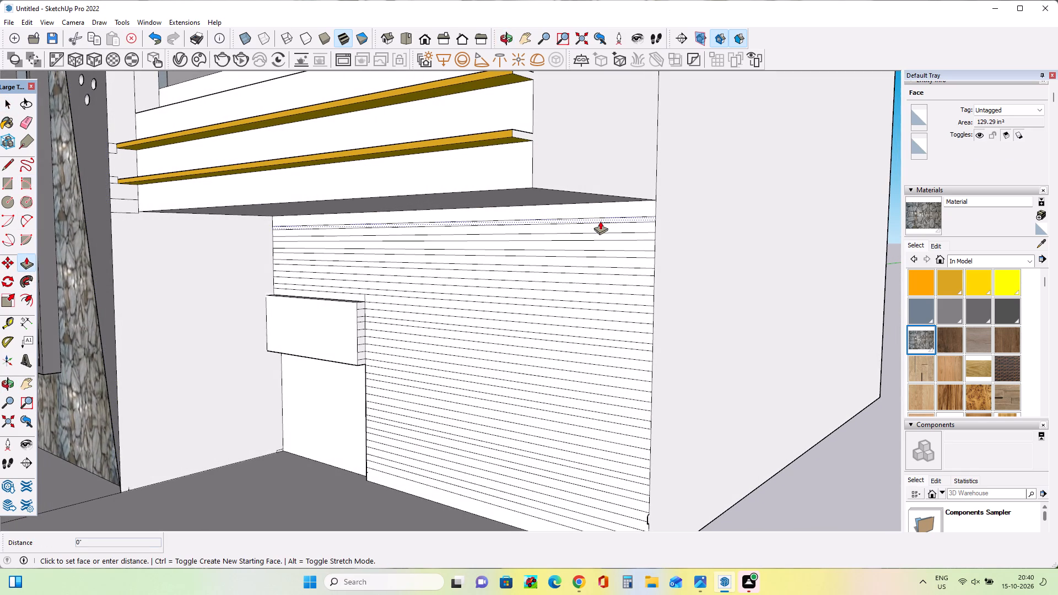
left_click(595, 221)
Thicken the raised top cladding strip by about 1/2".
middle_click_drag(624, 239, 619, 242)
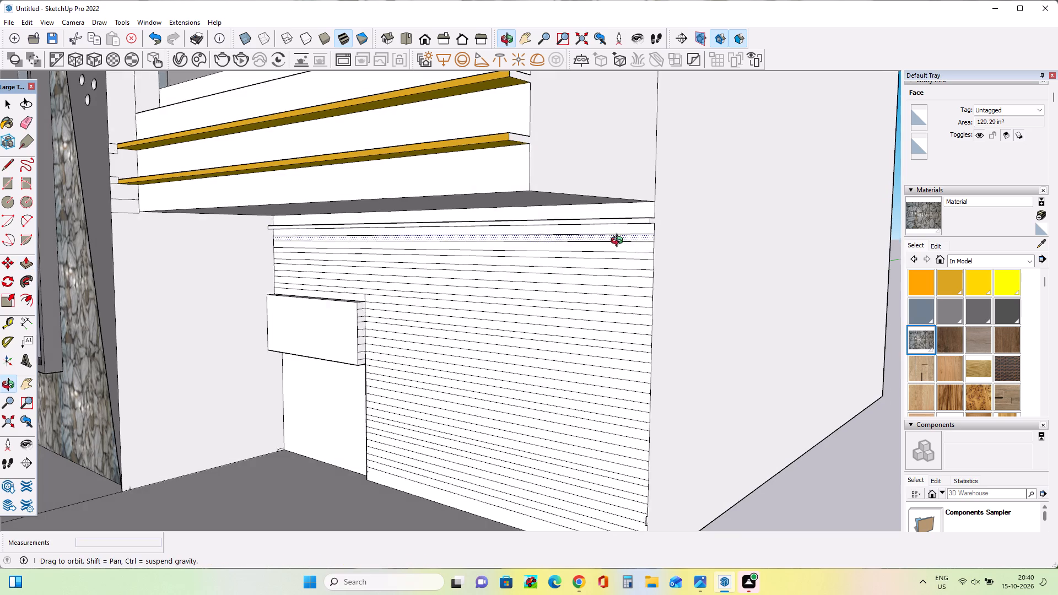
middle_click_drag(619, 242, 552, 266)
scroll(579, 233, "up", 4)
middle_click_drag(584, 241, 571, 287)
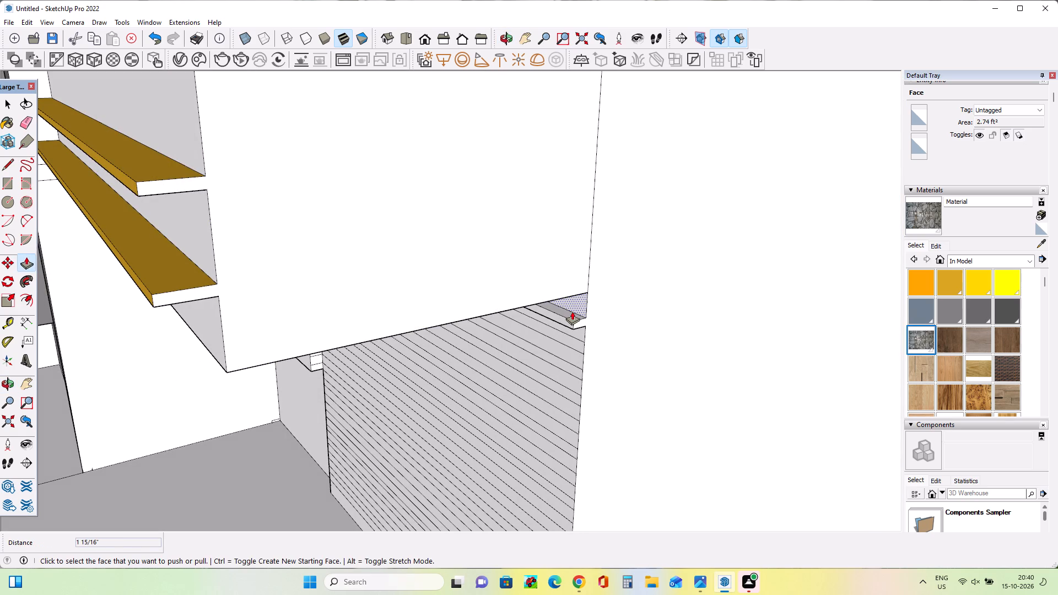
left_click(572, 316)
left_click(572, 312)
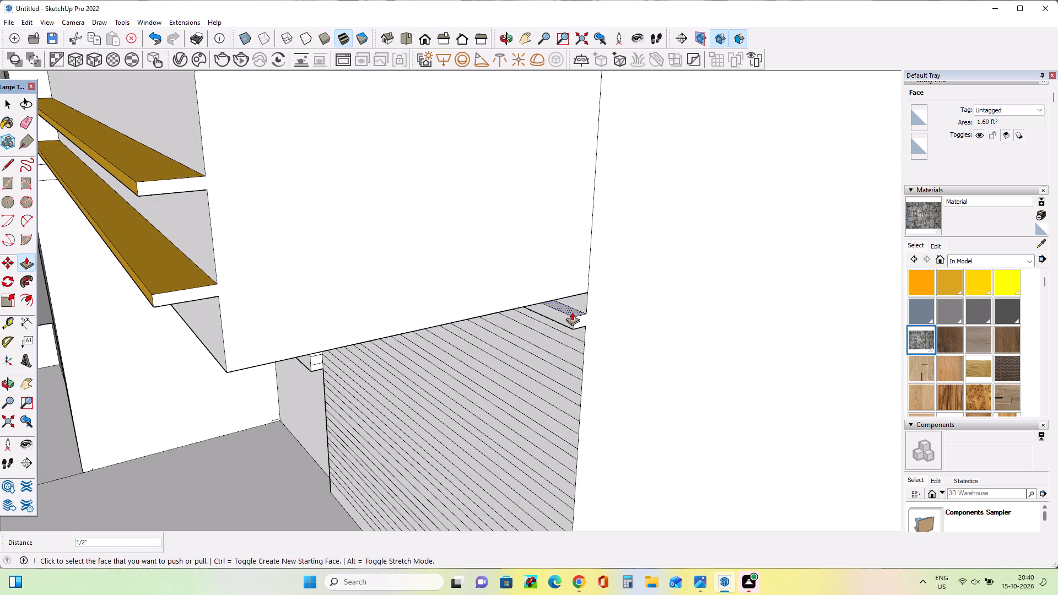
Pull the next four alternate cladding strips below it out from the wall by about 1 15/16" each.
middle_click_drag(575, 351, 668, 243)
left_click(640, 219)
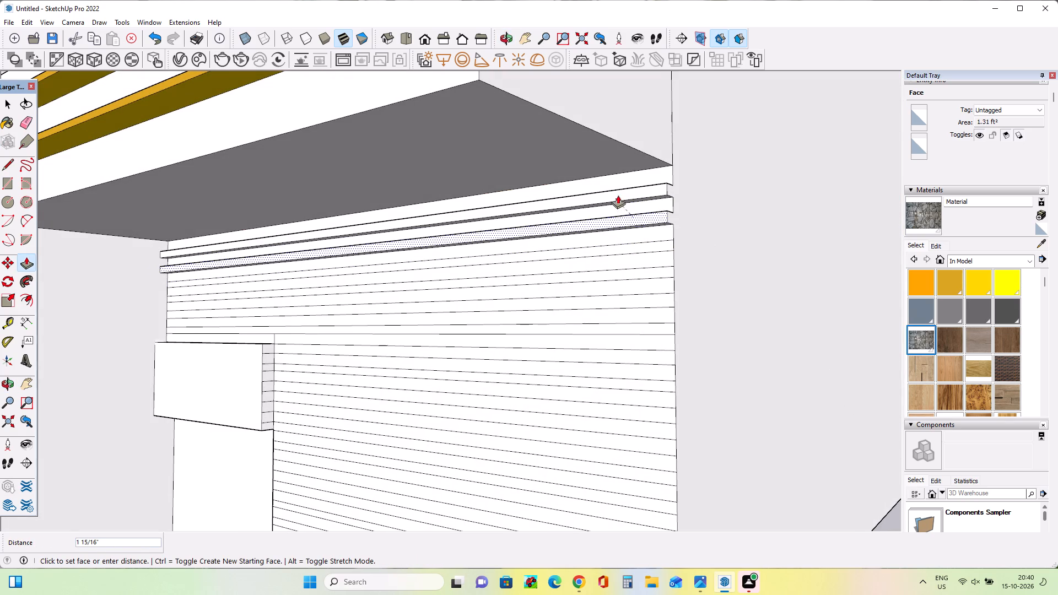
left_click(618, 192)
left_click(630, 245)
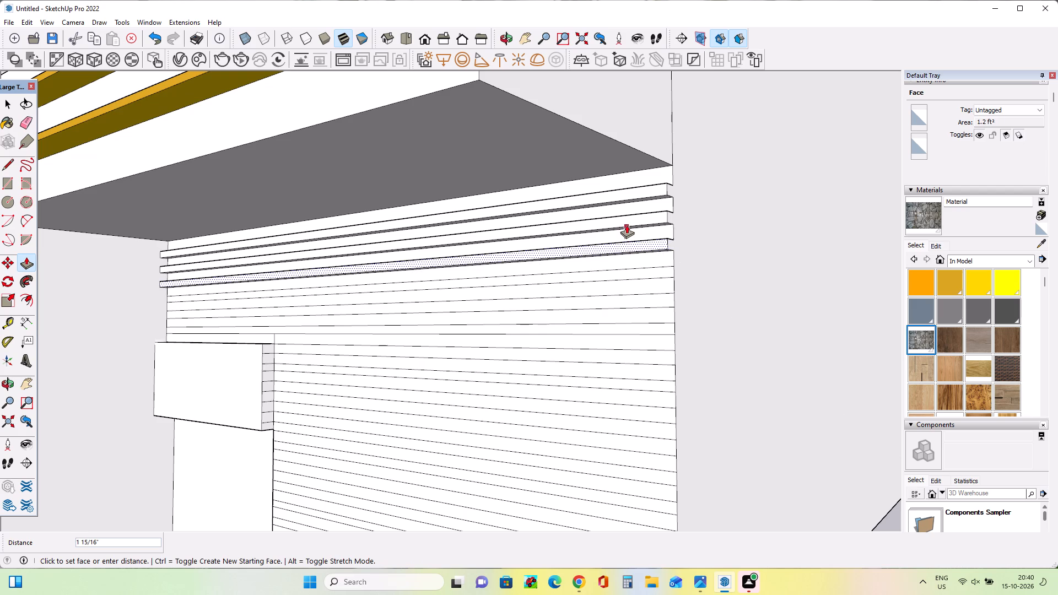
left_click(627, 225)
left_click(632, 268)
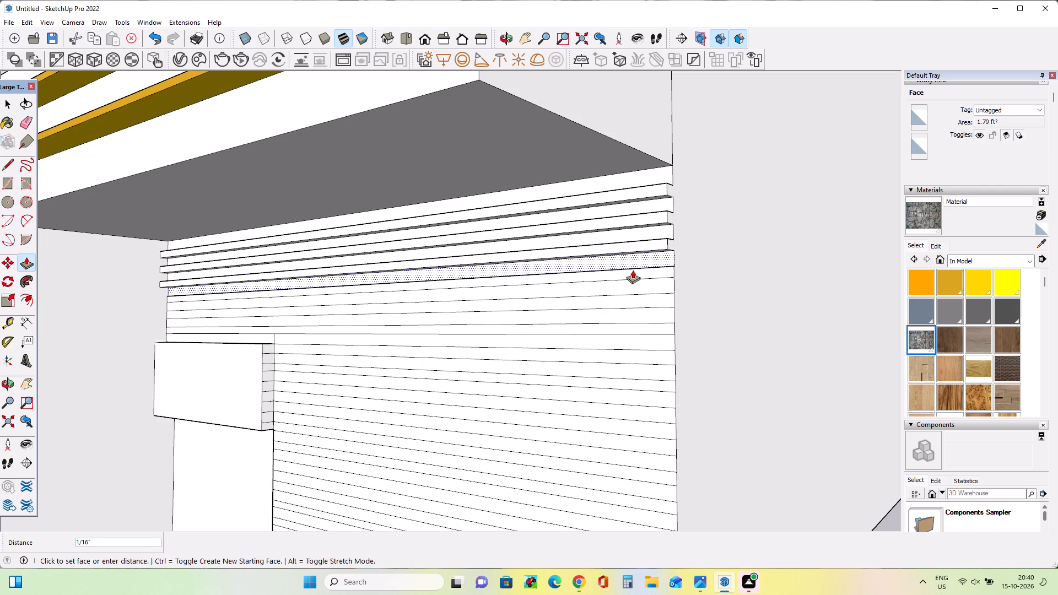
key("Escape")
left_click(633, 273)
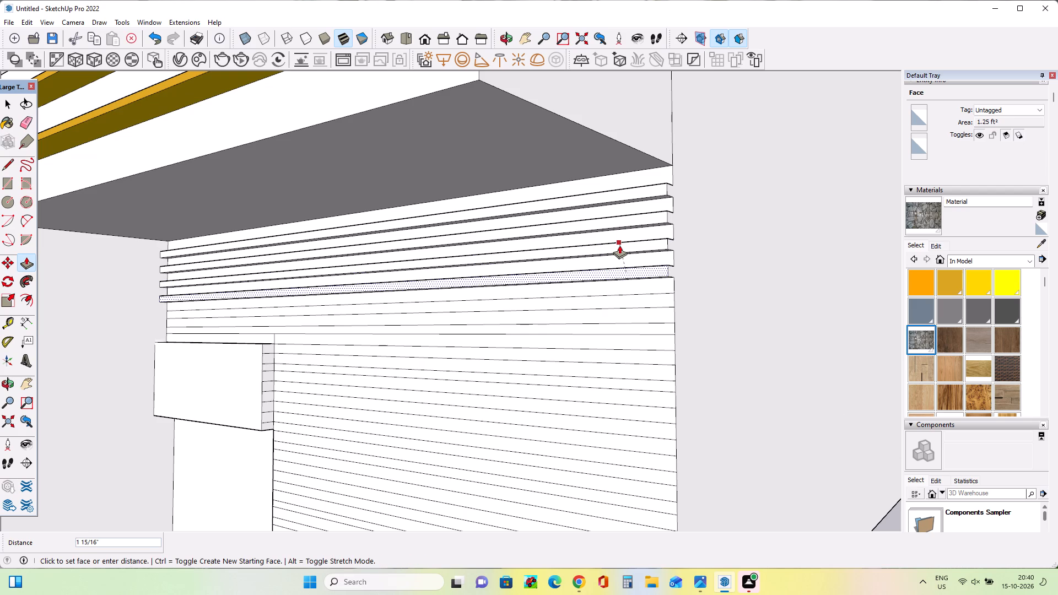
left_click(619, 245)
left_click(640, 301)
left_click(631, 274)
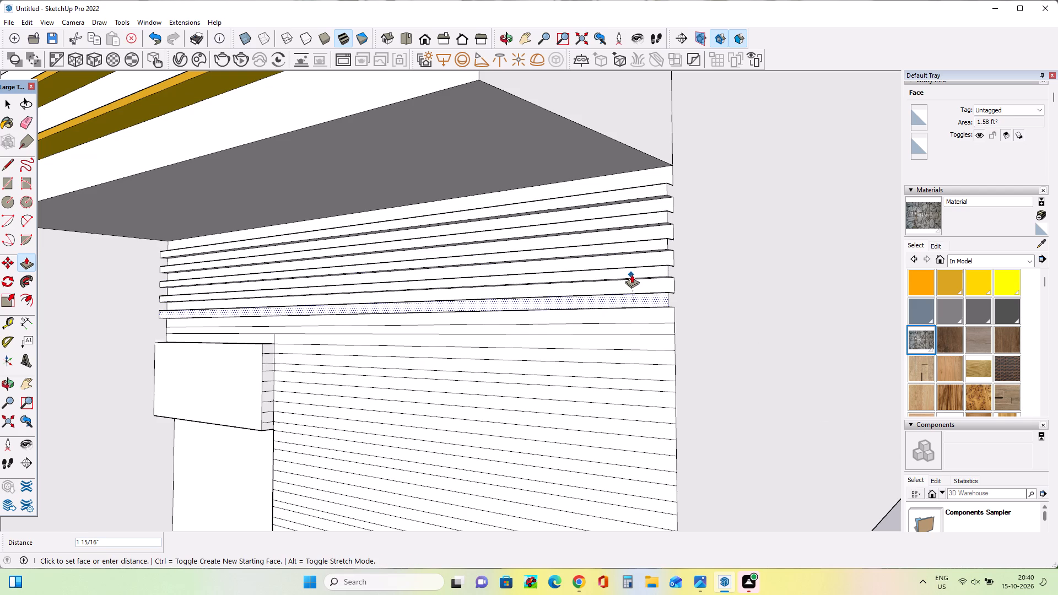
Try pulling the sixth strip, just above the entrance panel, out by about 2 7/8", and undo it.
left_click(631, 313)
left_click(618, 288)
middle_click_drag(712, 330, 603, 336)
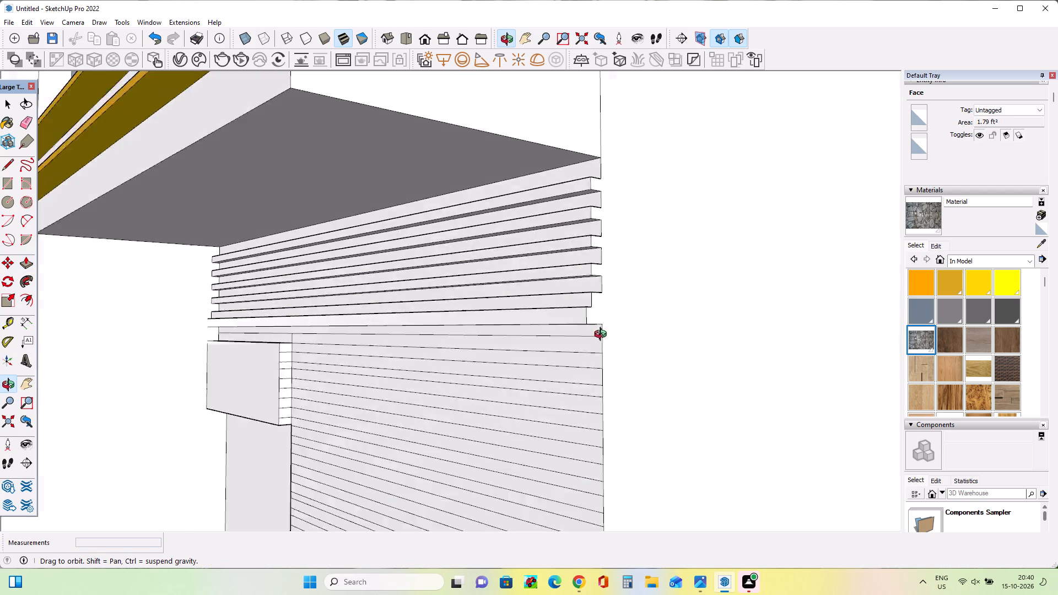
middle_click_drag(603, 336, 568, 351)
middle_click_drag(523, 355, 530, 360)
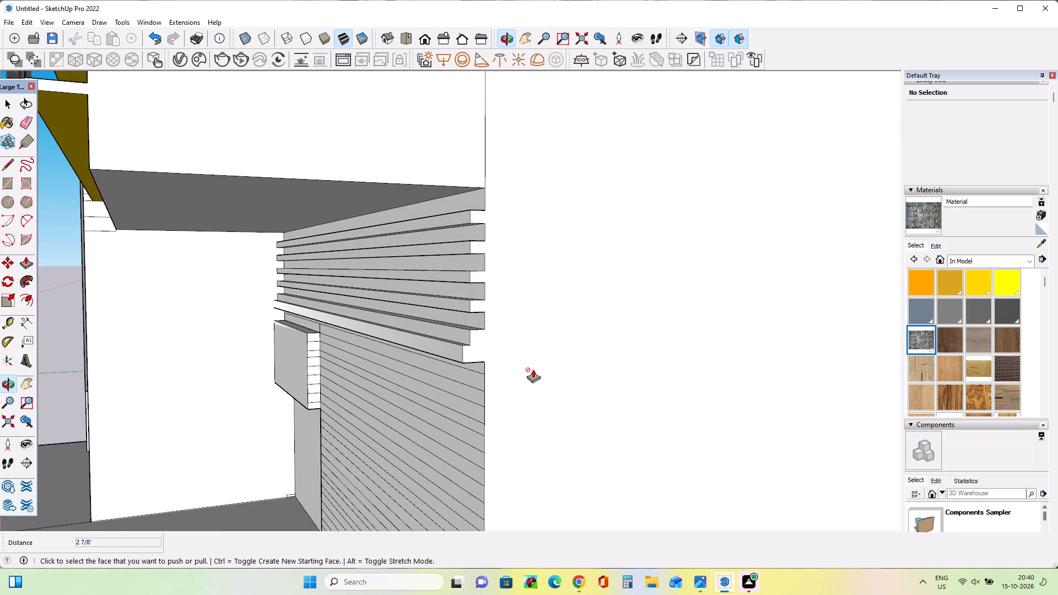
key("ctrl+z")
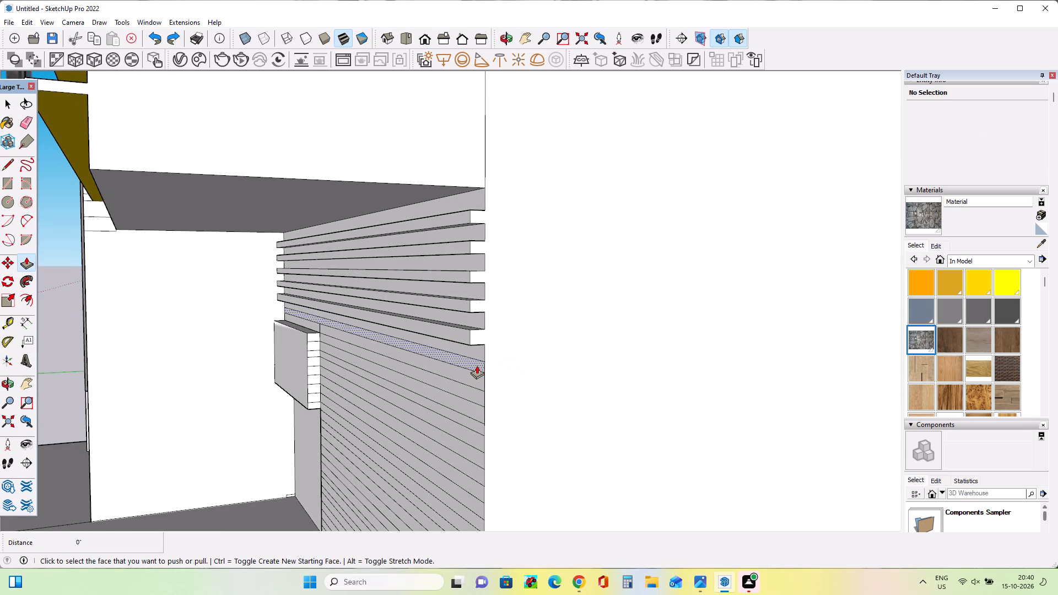
Pull the sixth strip and the next four alternate strips beside the entrance panel out by about 1 15/16" each.
left_click(477, 365)
left_click(455, 337)
left_click(465, 390)
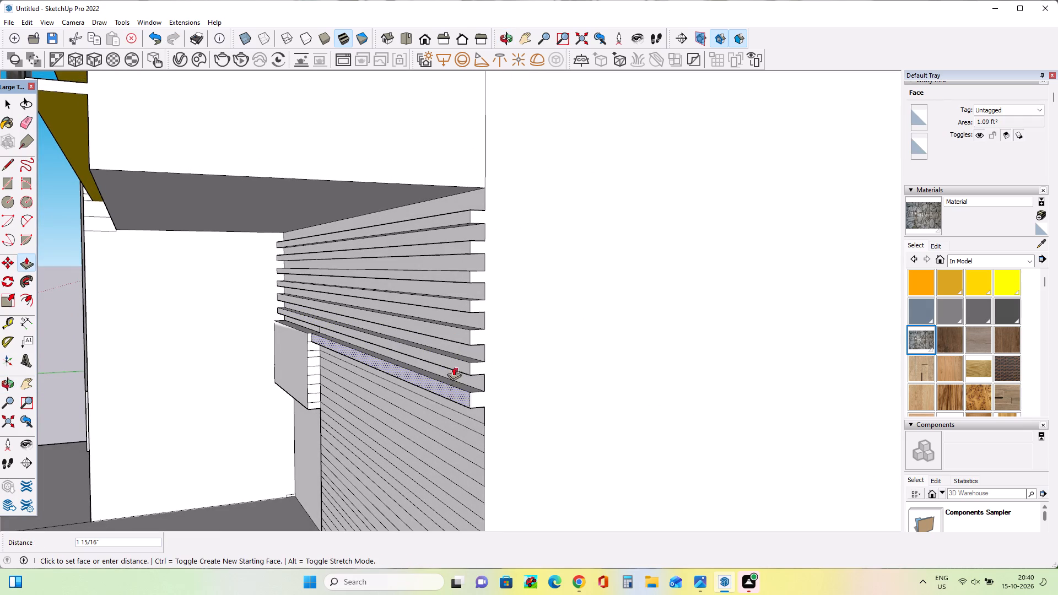
left_click(454, 366)
left_click(457, 421)
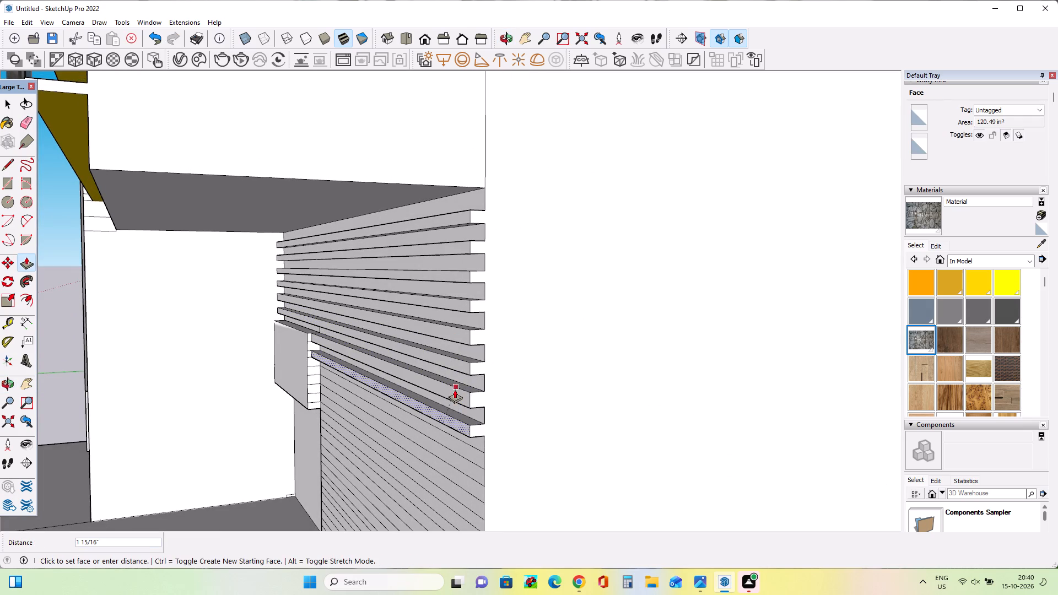
left_click(455, 390)
left_click(468, 450)
left_click(456, 422)
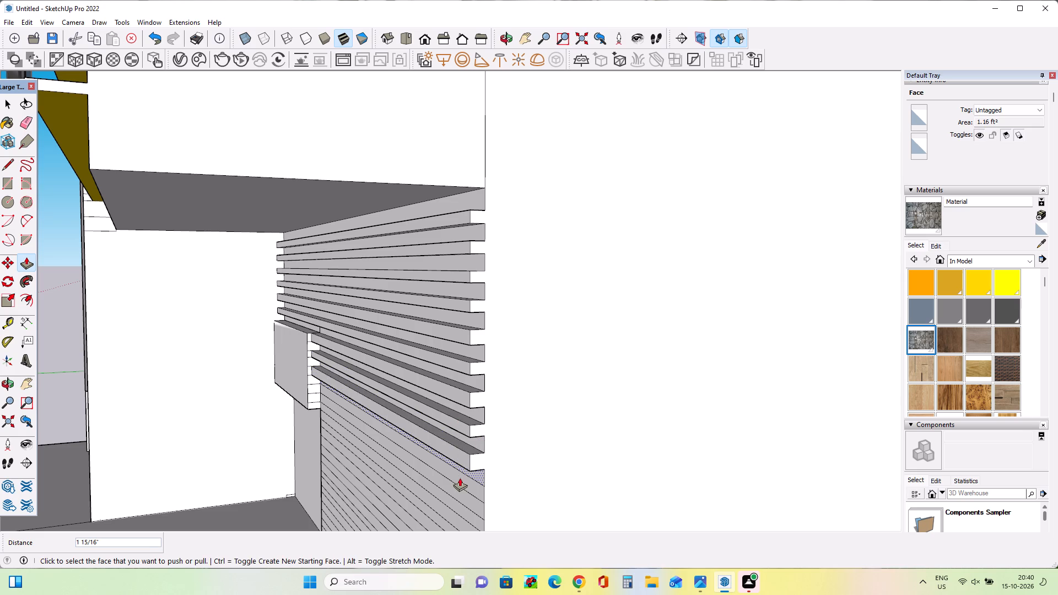
left_click(461, 482)
left_click(449, 451)
Continue pulling alternate cladding strips beside and below the entrance panel out from the wall by about 1 15/16" each.
scroll(429, 410, "down", 2)
scroll(429, 410, "up", 1)
scroll(429, 410, "down", 4)
middle_click_drag(429, 411, 442, 411)
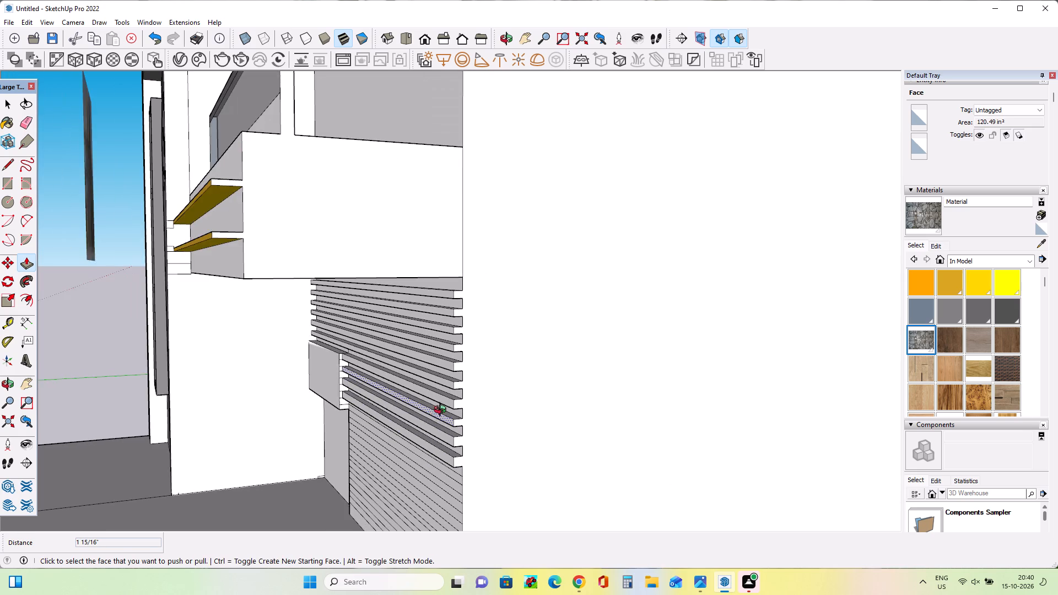
middle_click_drag(442, 411, 524, 365)
left_click(559, 413)
left_click(541, 389)
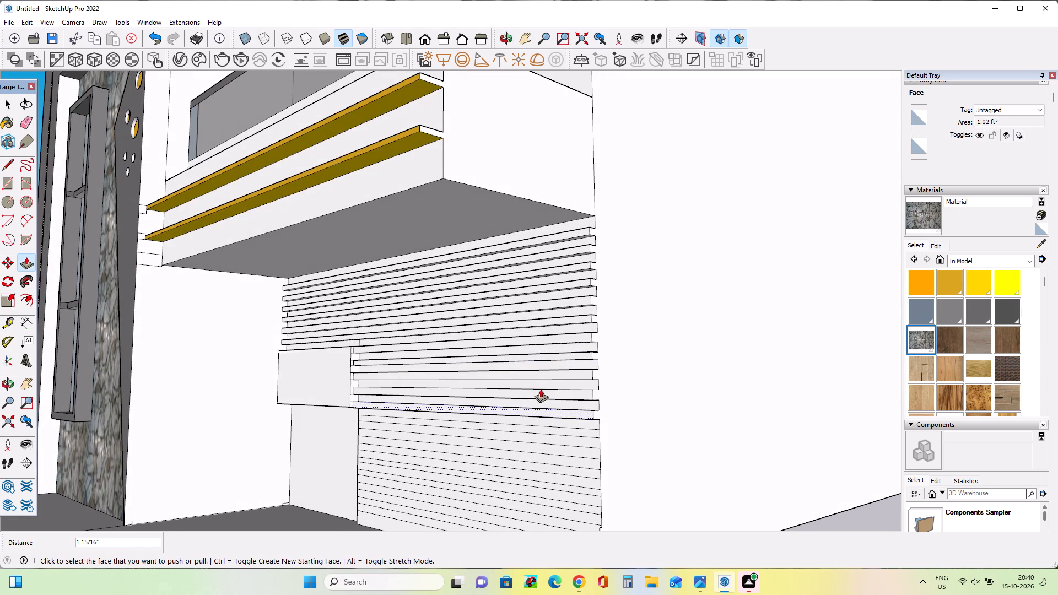
left_click(559, 432)
left_click(550, 413)
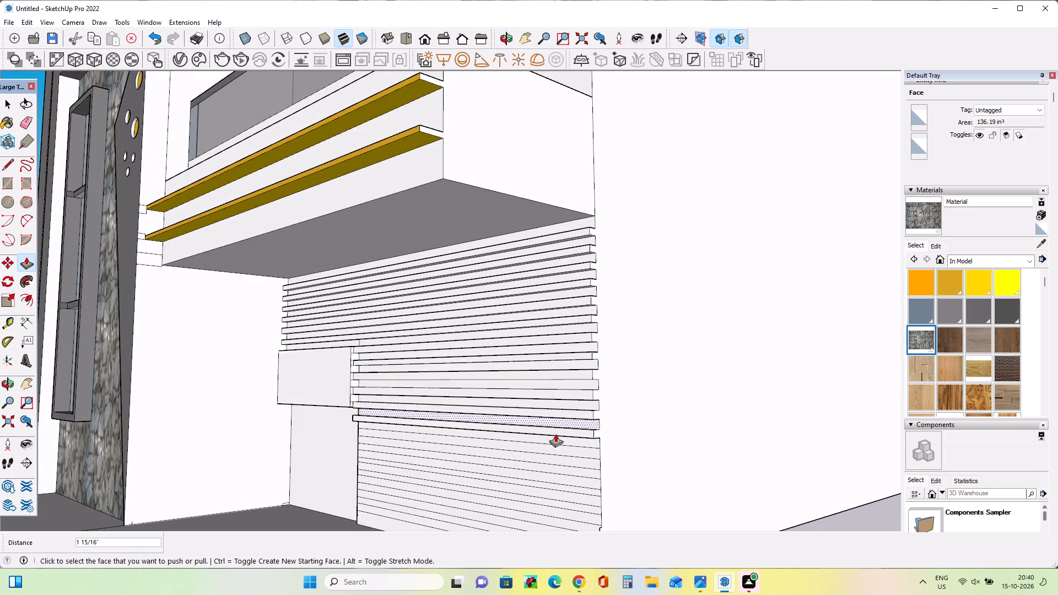
left_click(561, 448)
left_click(549, 429)
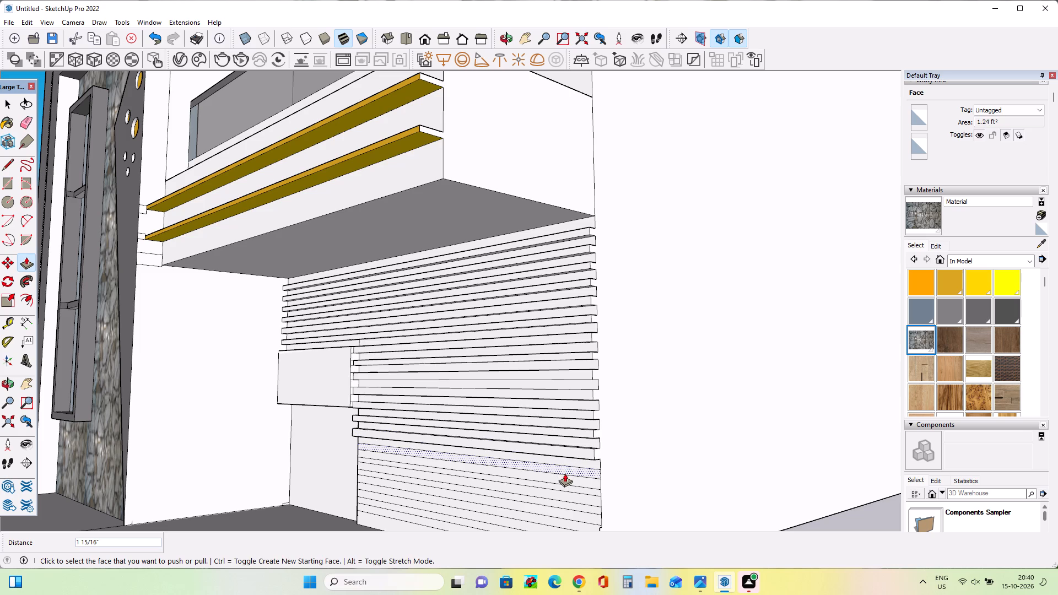
left_click(565, 470)
left_click(550, 446)
left_click(579, 492)
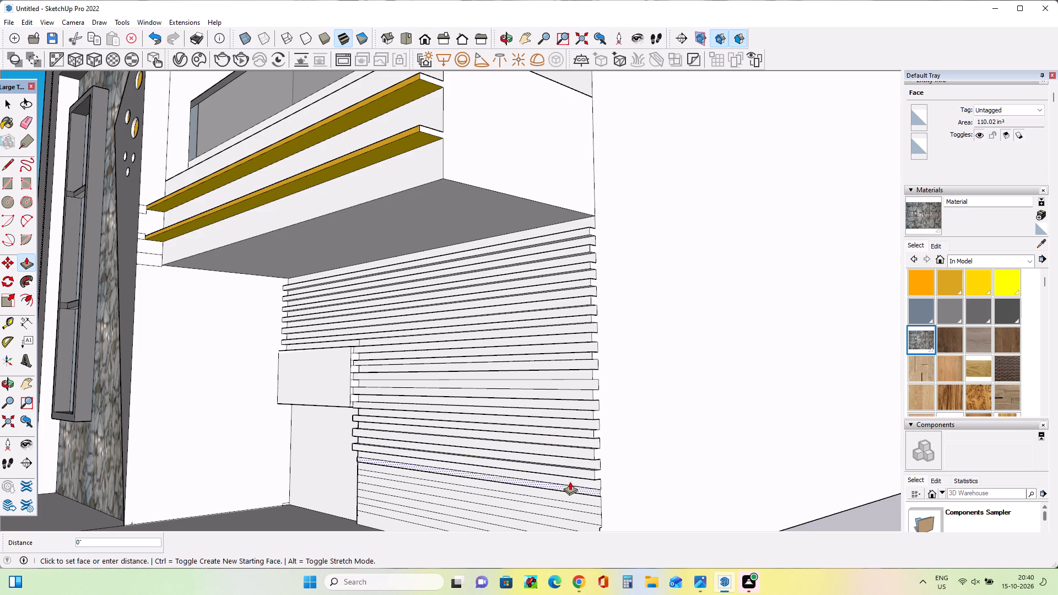
left_click(560, 468)
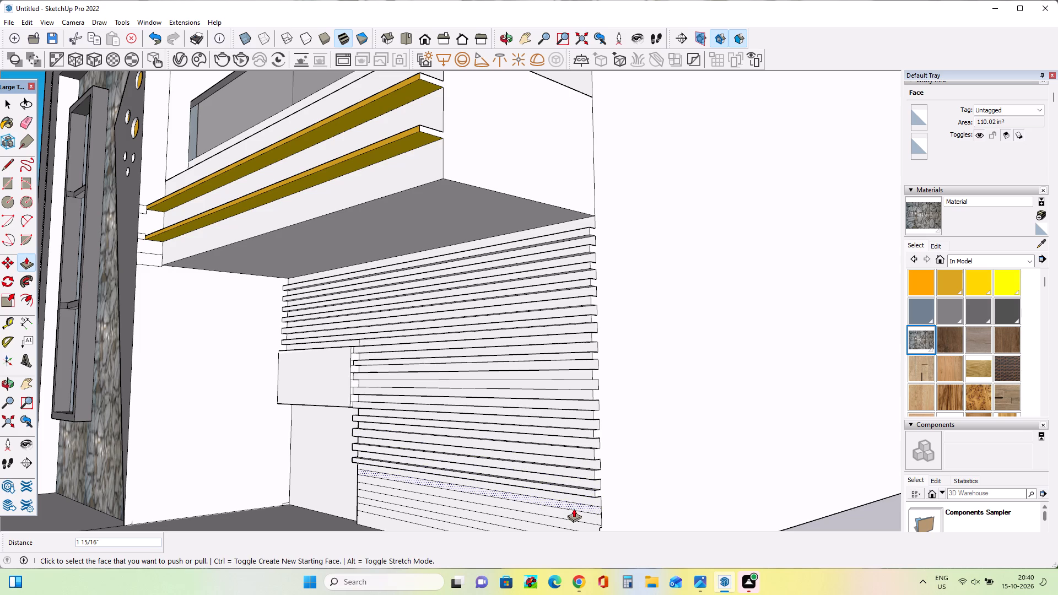
left_click(574, 509)
left_click(573, 491)
Pull the next alternate flat strip near the base of the wall out by about 11/16".
scroll(515, 435, "down", 7)
scroll(541, 505, "up", 1)
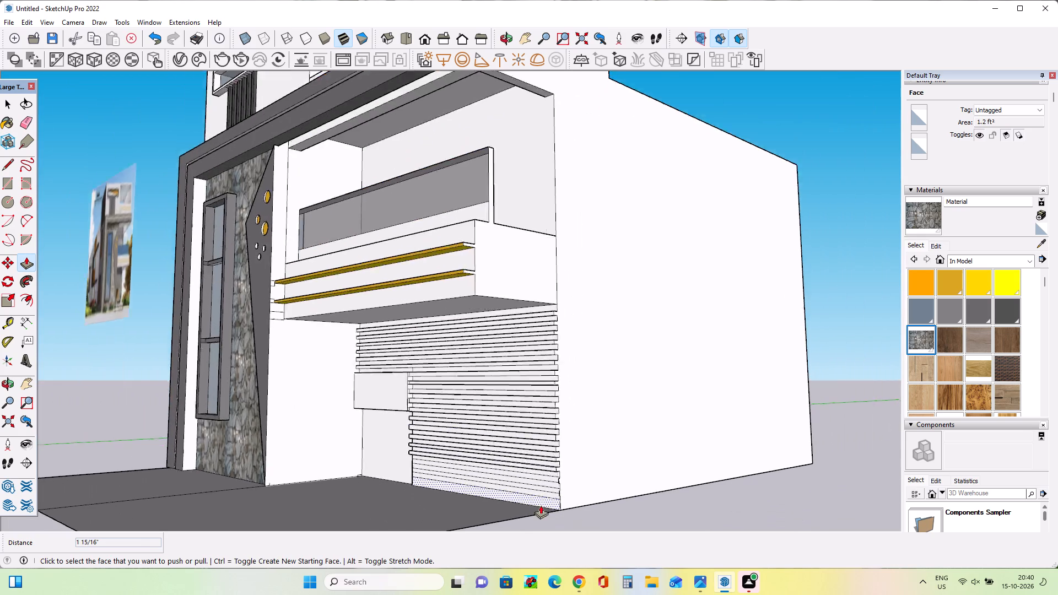
scroll(541, 505, "up", 7)
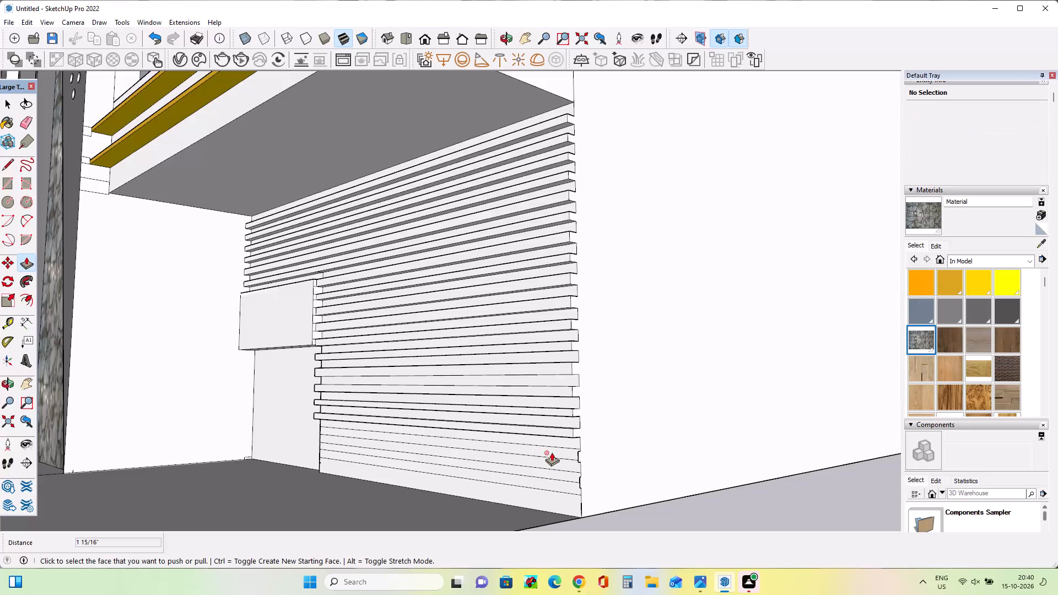
scroll(551, 453, "up", 4)
scroll(550, 452, "down", 1)
scroll(550, 452, "up", 2)
left_click(558, 448)
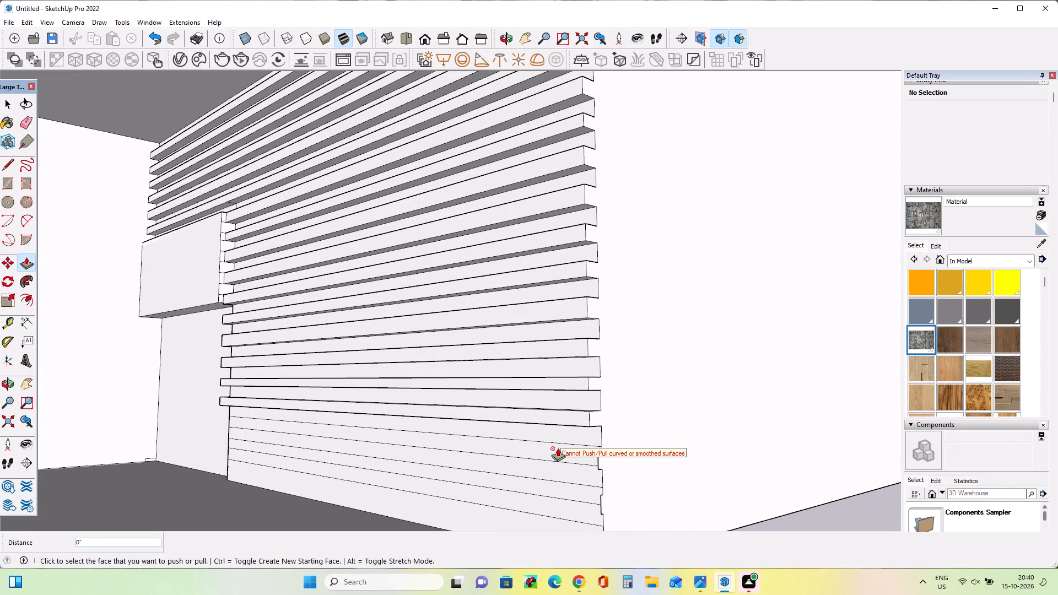
key("Escape")
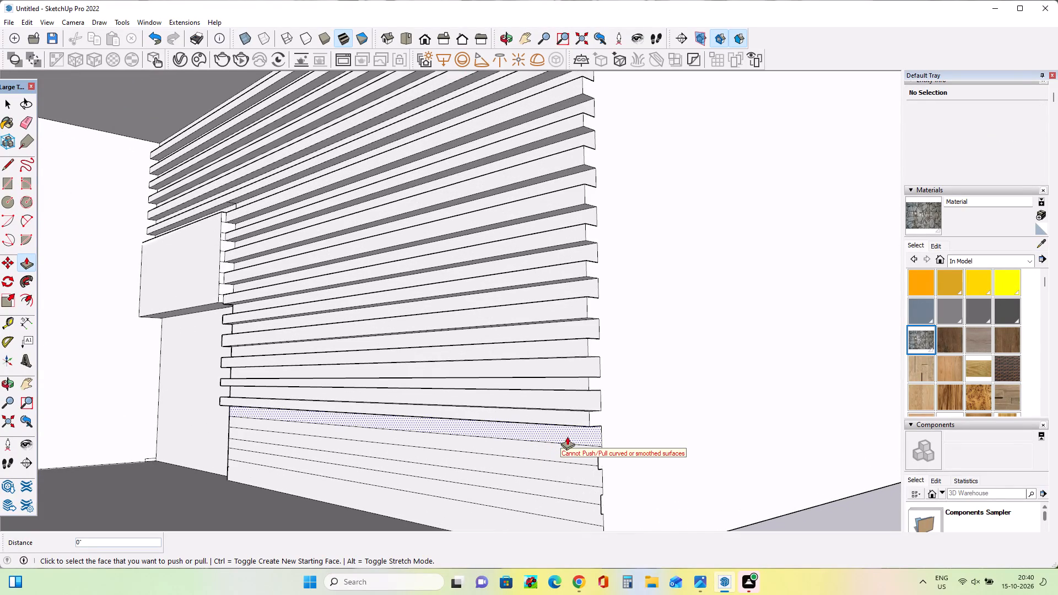
left_click(7, 102)
left_click(489, 447)
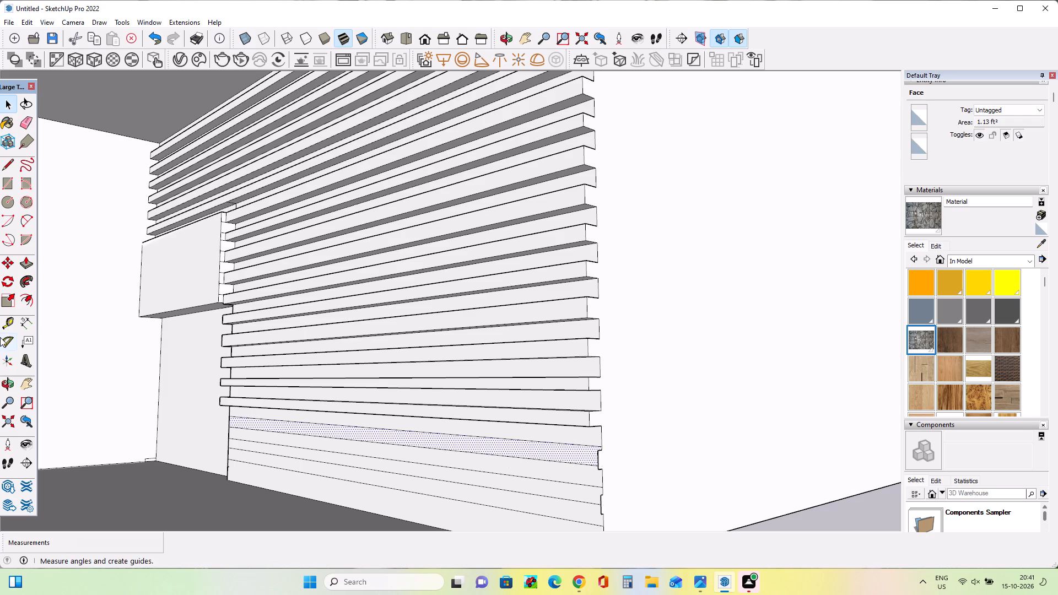
left_click(25, 260)
left_click(481, 446)
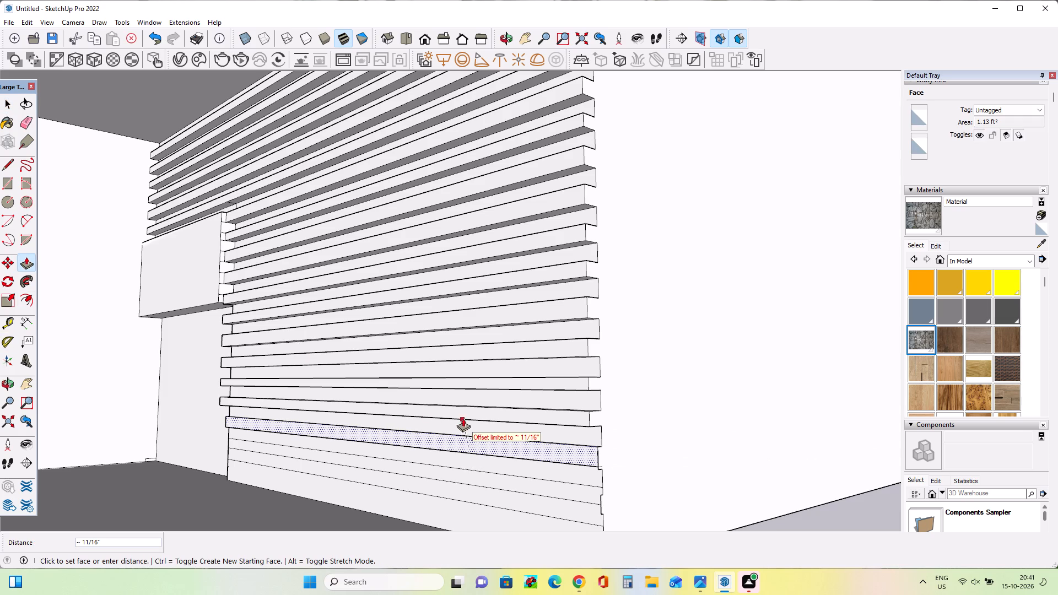
left_click(465, 414)
Extend that same low cladding strip outward by a further 1" to line up with the strips above.
middle_click_drag(628, 464, 457, 488)
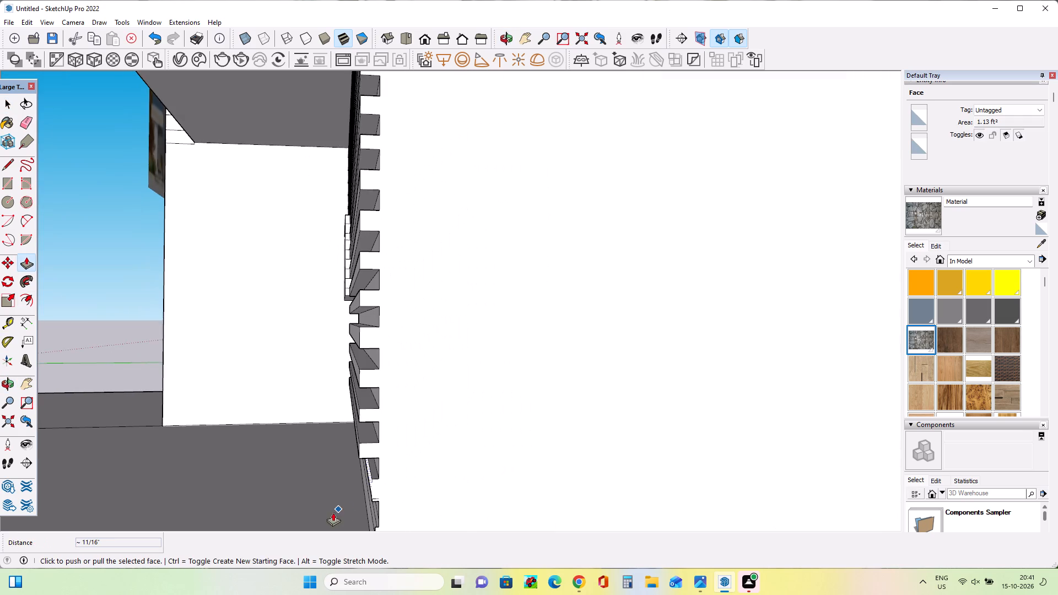
scroll(338, 491, "up", 3)
middle_click_drag(408, 489, 543, 451)
scroll(546, 452, "down", 4)
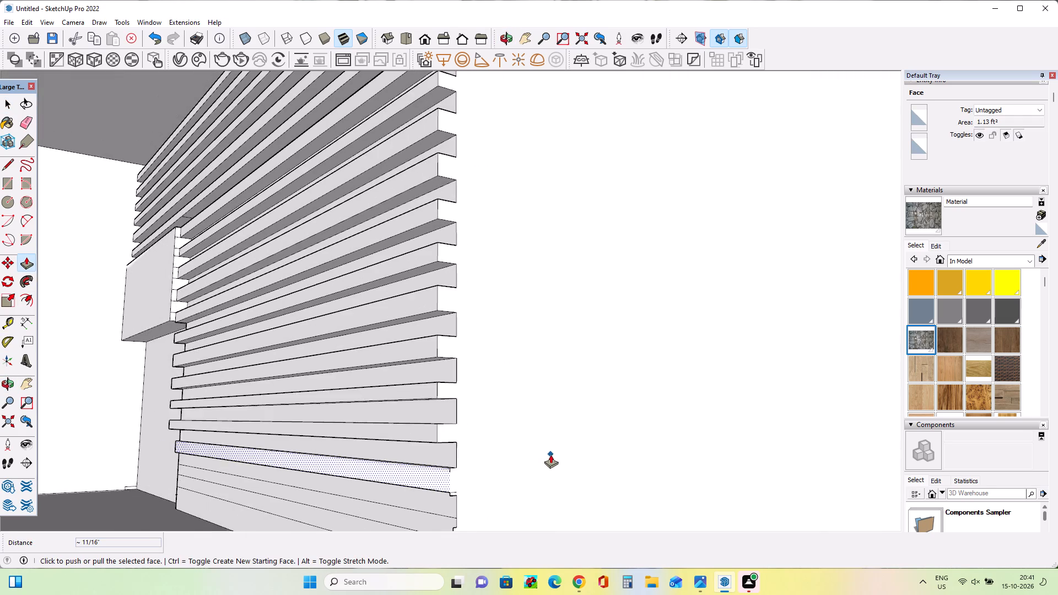
scroll(550, 455, "down", 2)
left_click(433, 504)
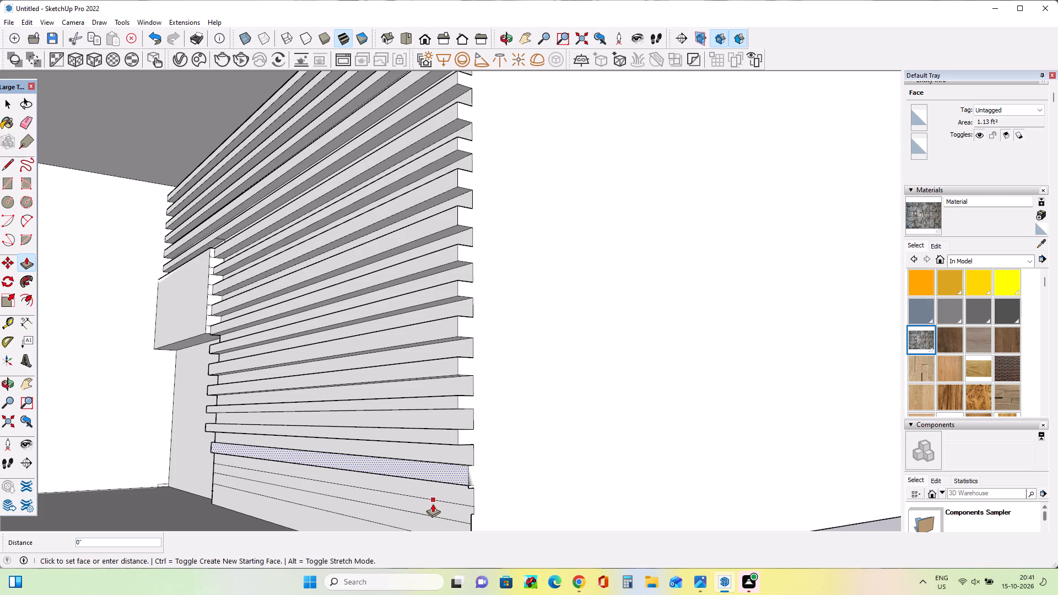
left_click(425, 504)
Pull the next alternate strip, just above the wall's base band, out in two stages: about 3/8" and a further 1 5/16".
scroll(478, 441, "down", 5)
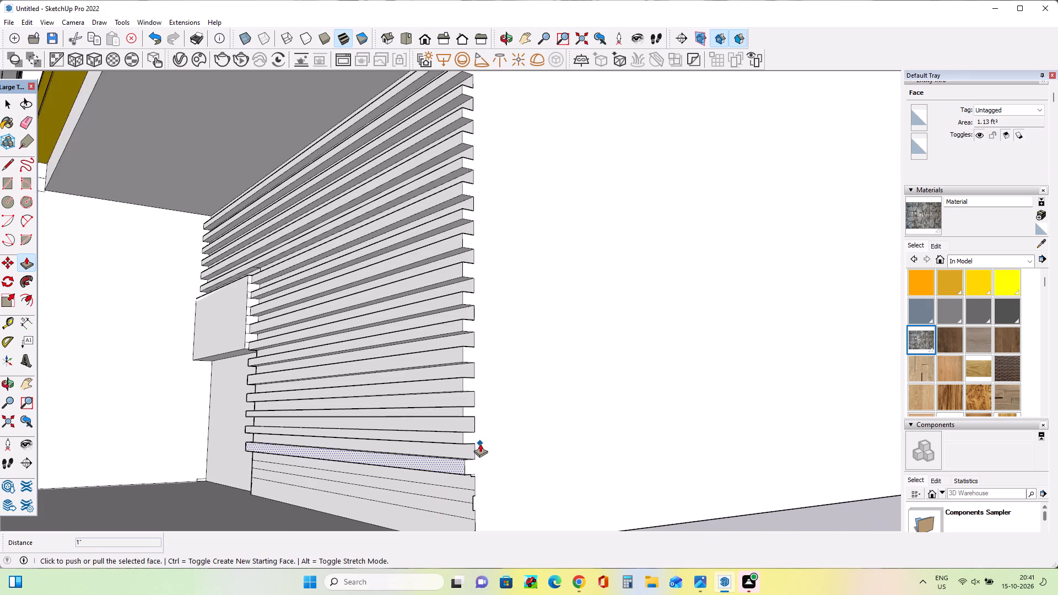
scroll(480, 443, "down", 1)
middle_click_drag(498, 468, 511, 483)
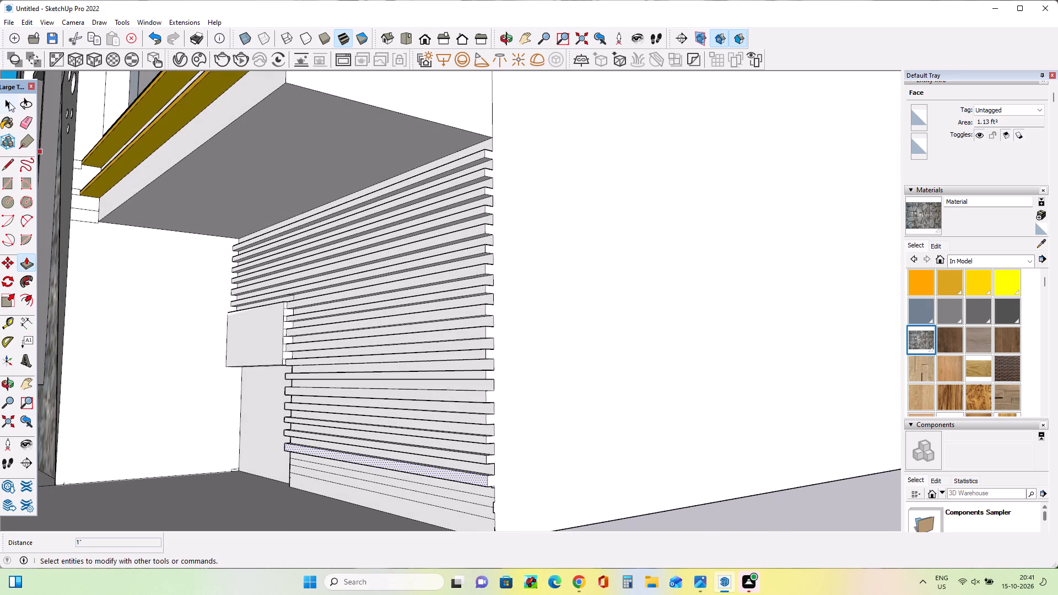
left_click(7, 100)
left_click(461, 500)
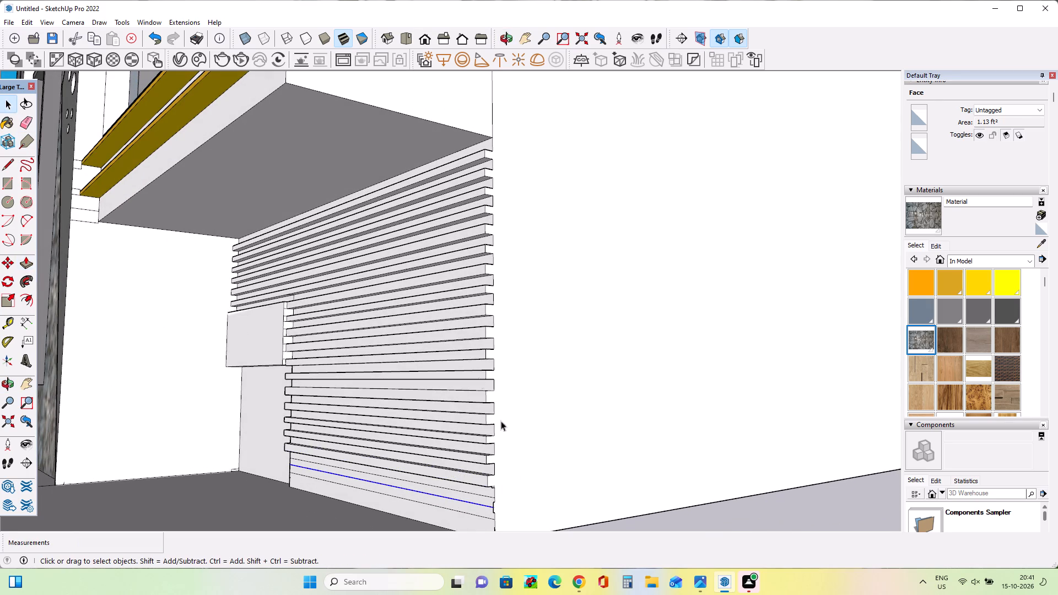
scroll(481, 517, "up", 7)
left_click(492, 481)
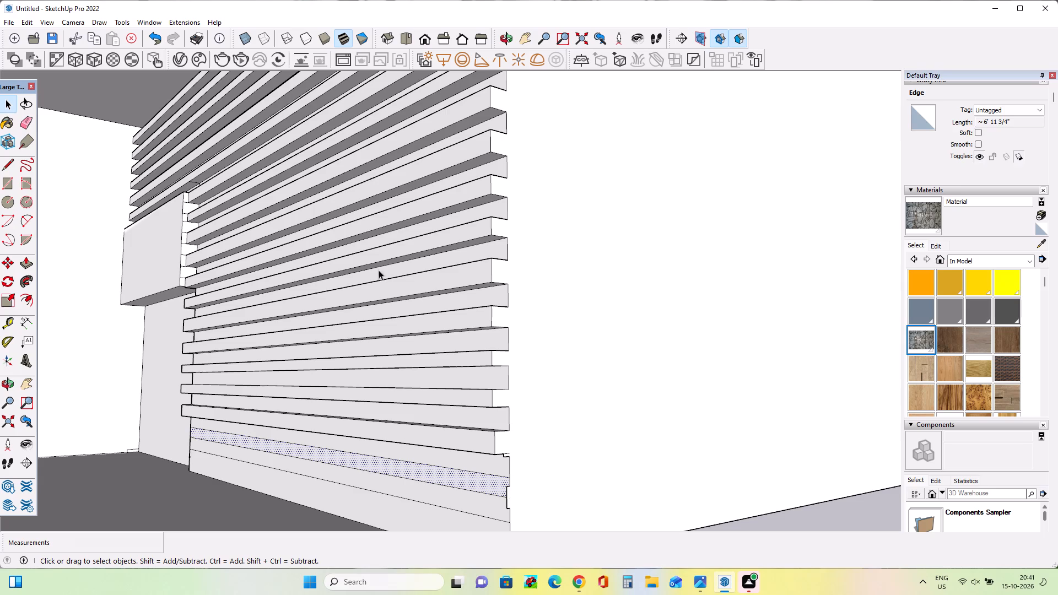
left_click(21, 266)
left_click(423, 474)
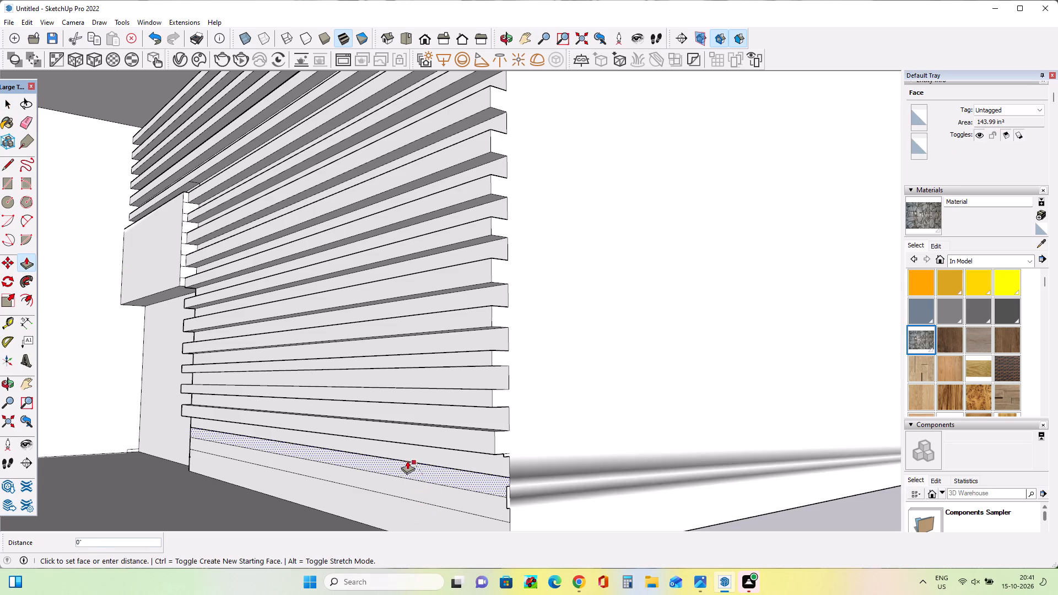
left_click(403, 440)
scroll(468, 493, "up", 3)
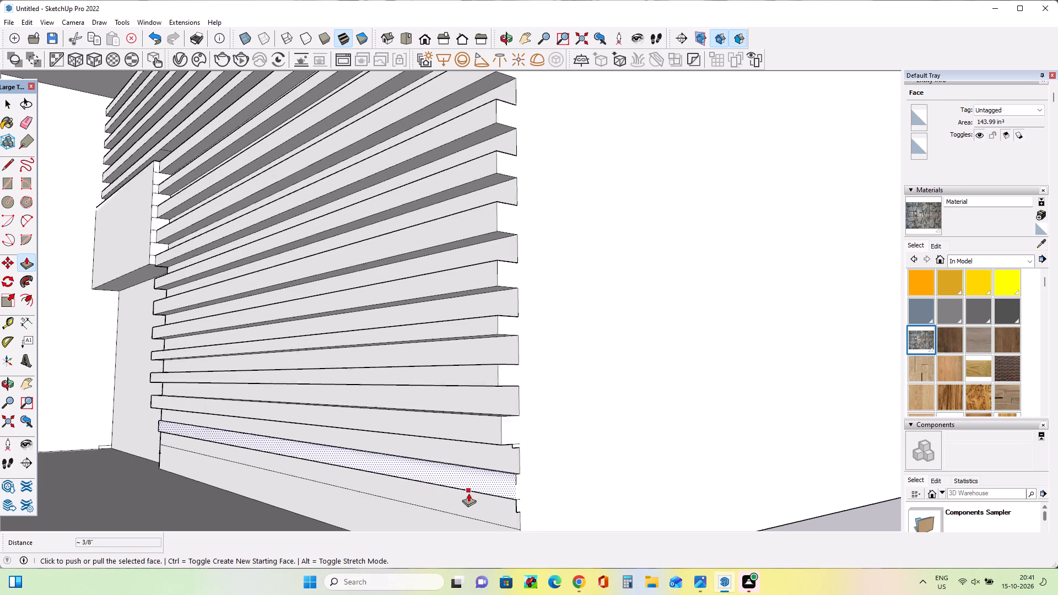
middle_click_drag(527, 508, 419, 513)
left_click(509, 481)
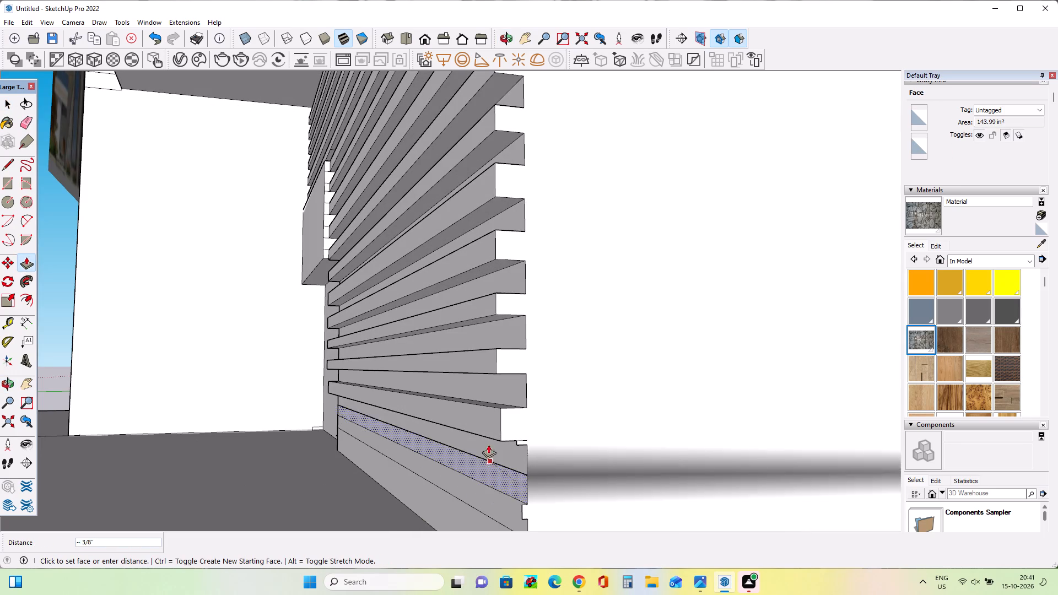
left_click(466, 431)
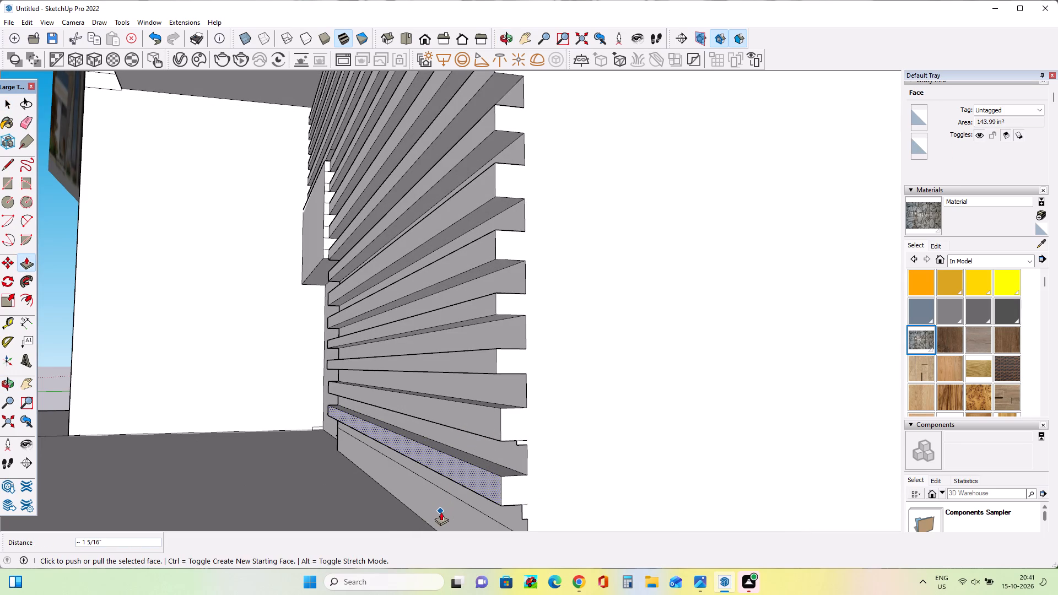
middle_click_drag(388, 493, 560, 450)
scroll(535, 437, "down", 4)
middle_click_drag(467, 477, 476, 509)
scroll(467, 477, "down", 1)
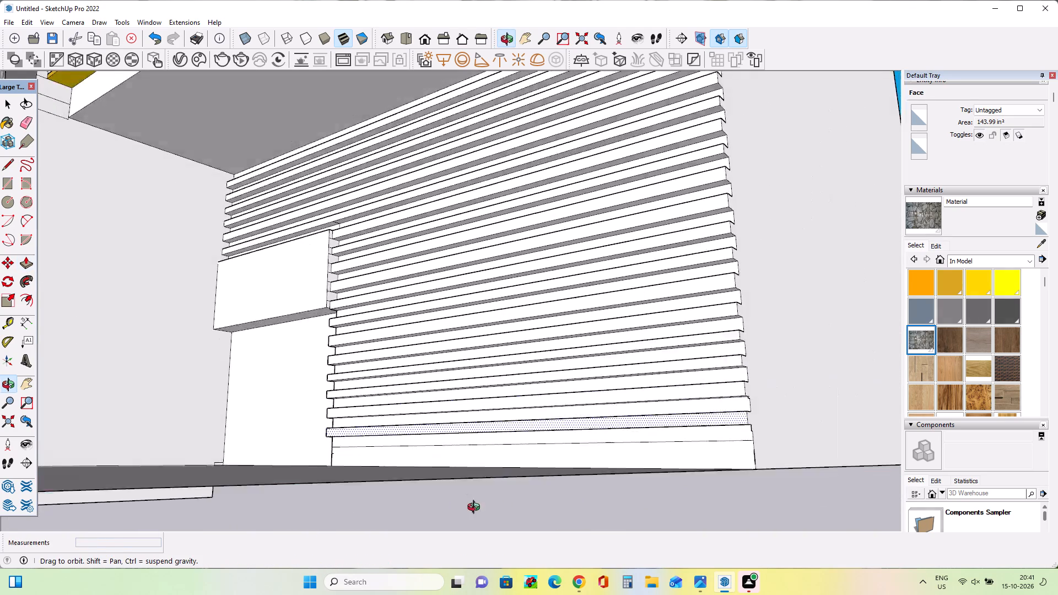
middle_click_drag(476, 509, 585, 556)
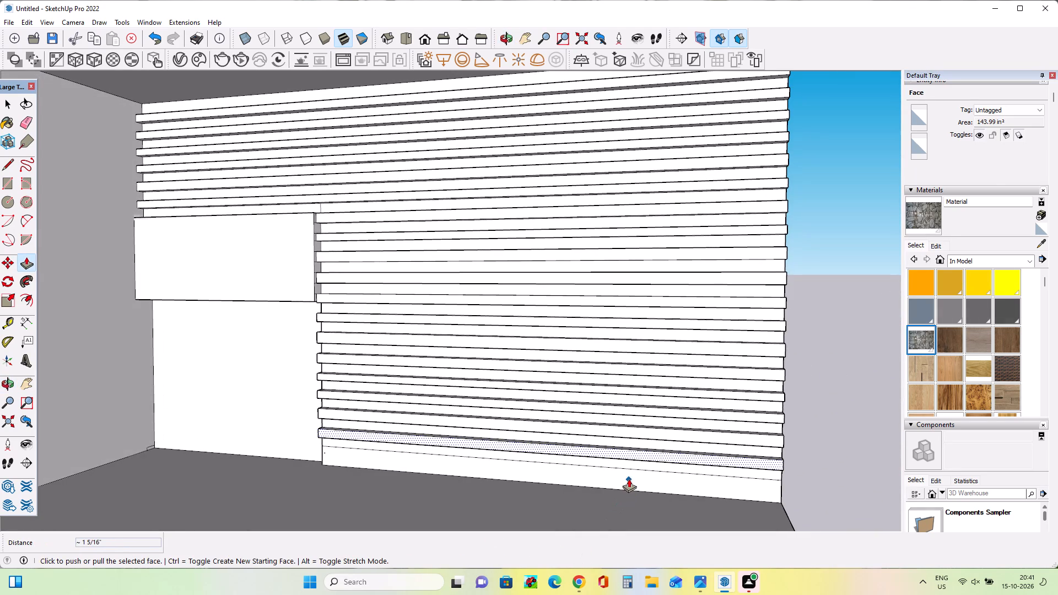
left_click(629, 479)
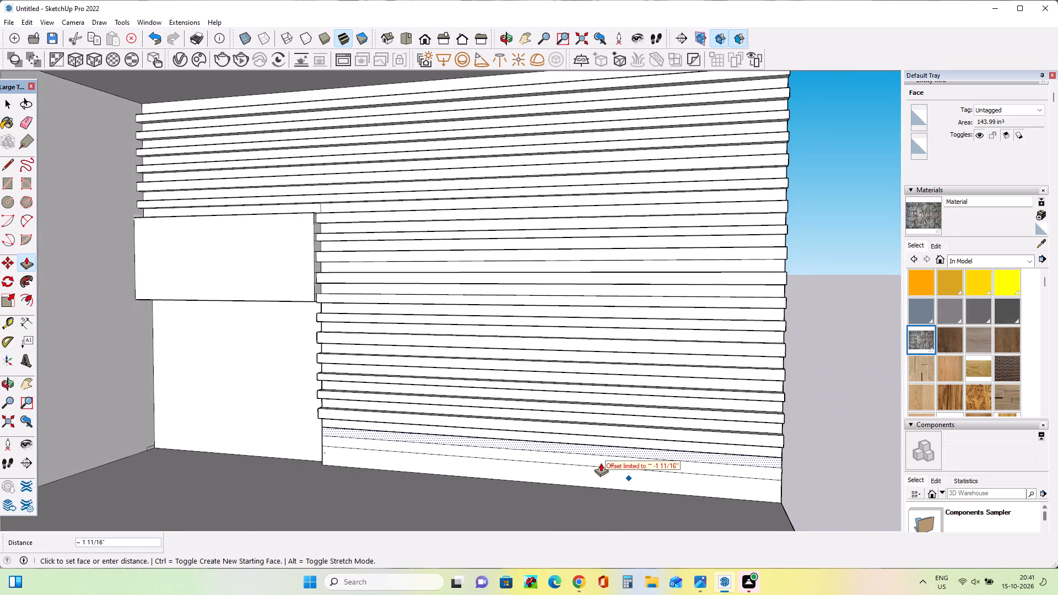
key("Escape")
Paint the uppermost cladding strips under the balcony with the 0134_DimGray material.
middle_click_drag(596, 478, 630, 505)
scroll(630, 505, "down", 1)
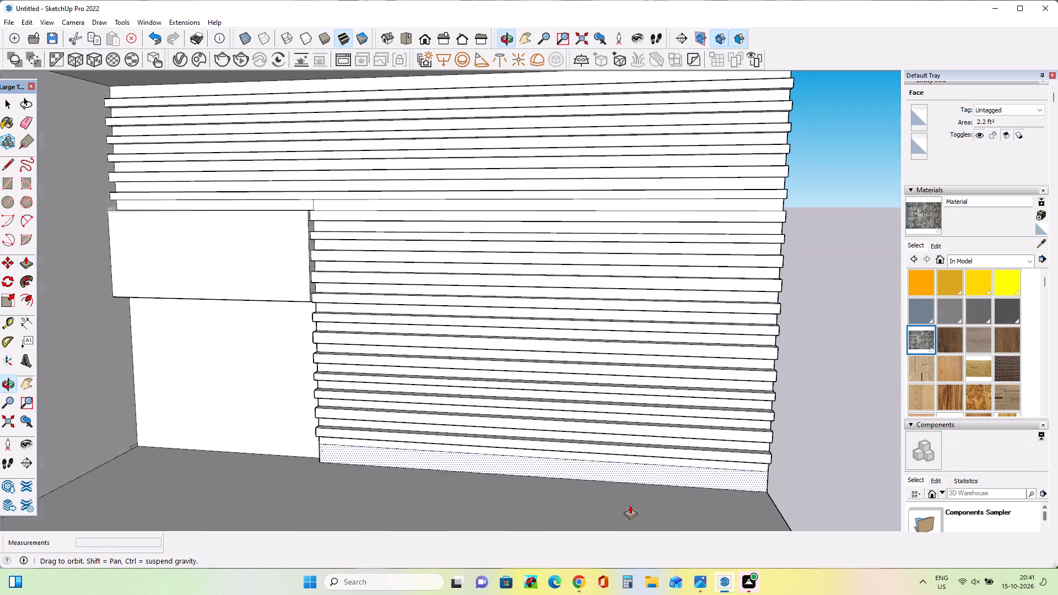
scroll(630, 505, "down", 8)
middle_click_drag(587, 489, 653, 450)
scroll(562, 420, "up", 3)
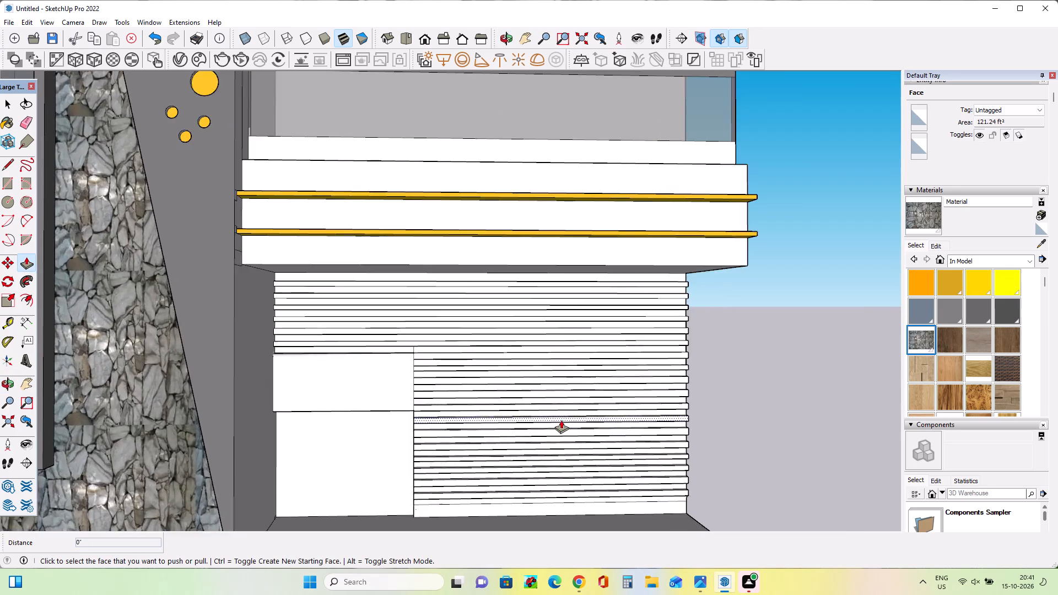
scroll(561, 420, "up", 3)
left_click(971, 316)
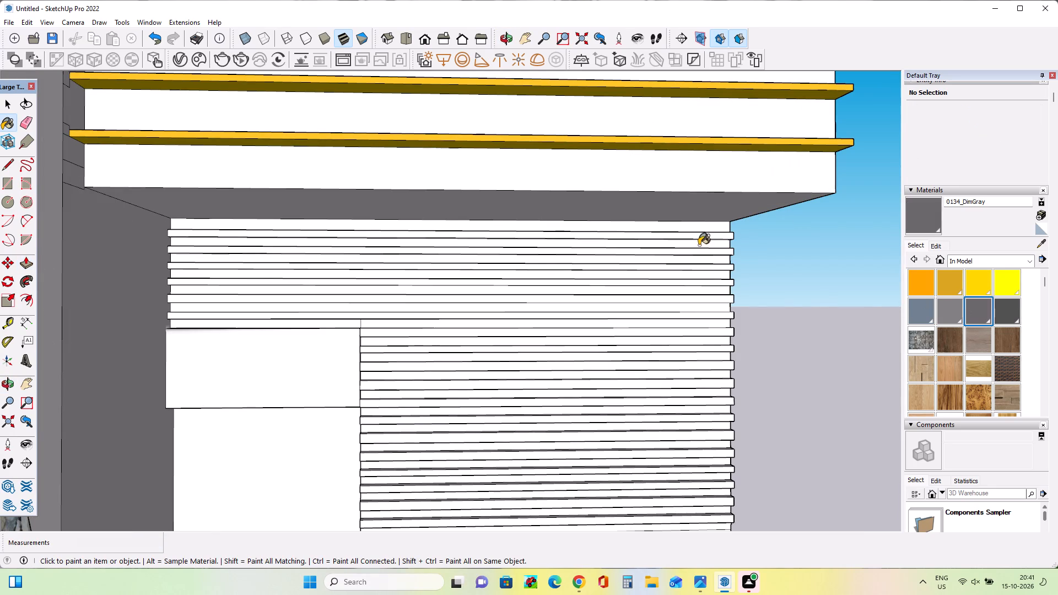
left_click(701, 237)
middle_click_drag(705, 246, 712, 257)
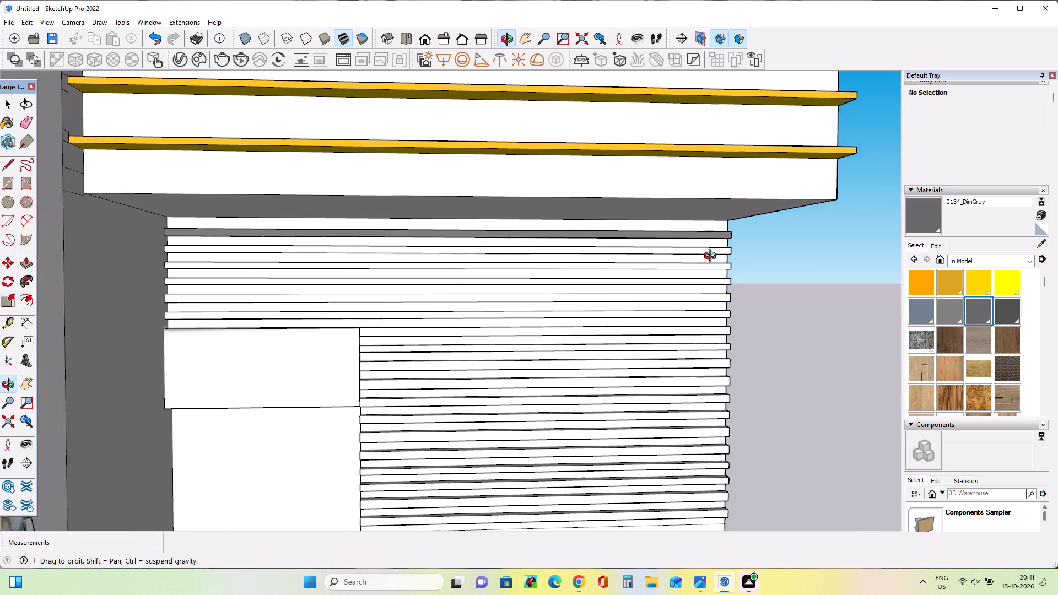
middle_click_drag(712, 257, 716, 273)
left_click(712, 250)
left_click(712, 258)
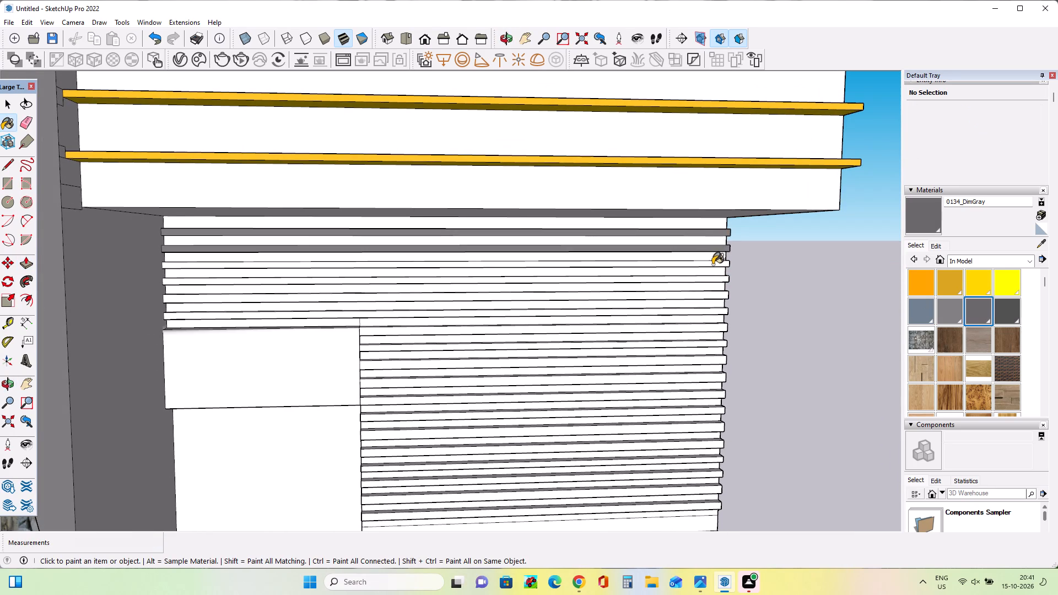
left_click(703, 273)
left_click(704, 279)
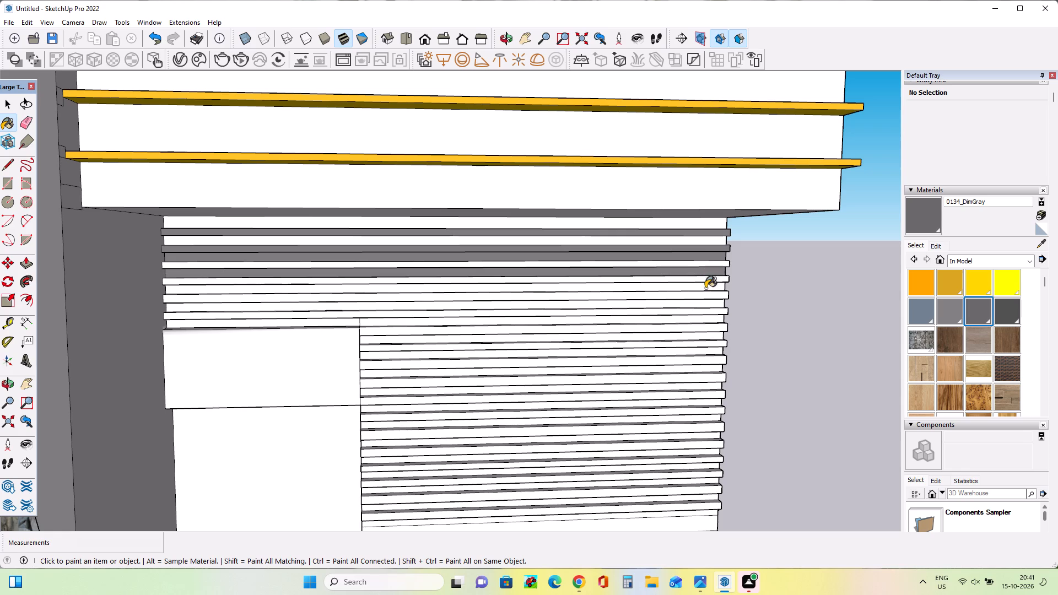
Paint cladding strips with 0134_DimGray, working down from above the entrance panel to near the wall's base.
left_click(705, 288)
left_click_drag(705, 304, 706, 310)
left_click_drag(707, 321, 707, 327)
left_click_drag(707, 338, 707, 347)
left_click(704, 360)
left_click_drag(703, 375, 703, 385)
left_click_drag(703, 403, 703, 410)
left_click_drag(703, 411, 704, 425)
left_click_drag(705, 433, 707, 447)
left_click_drag(707, 451, 707, 463)
left_click_drag(707, 464, 709, 478)
left_click_drag(710, 485, 711, 493)
left_click_drag(711, 496, 713, 505)
left_click_drag(713, 507, 715, 499)
Apply 0134_DimGray to missed cladding strips, working from near the wall's base back up to just above the entrance panel.
left_click(712, 474)
left_click(709, 468)
left_click(709, 450)
left_click_drag(705, 426, 705, 418)
left_click_drag(705, 397, 705, 390)
left_click(703, 374)
left_click_drag(700, 353, 699, 347)
left_click(686, 317)
left_click(684, 305)
left_click_drag(683, 315, 683, 327)
left_click(687, 338)
left_click(689, 344)
left_click(695, 328)
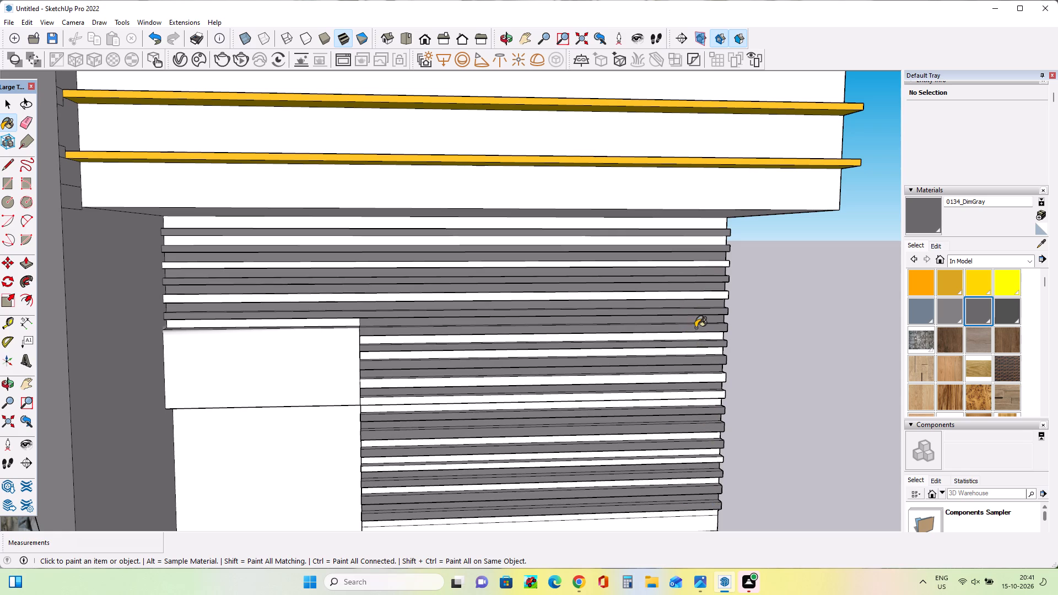
Paint the remaining white cladding strips level with the entrance's upper panel with the 0134_DimGray material.
double_click(703, 336)
double_click(706, 351)
left_click(709, 359)
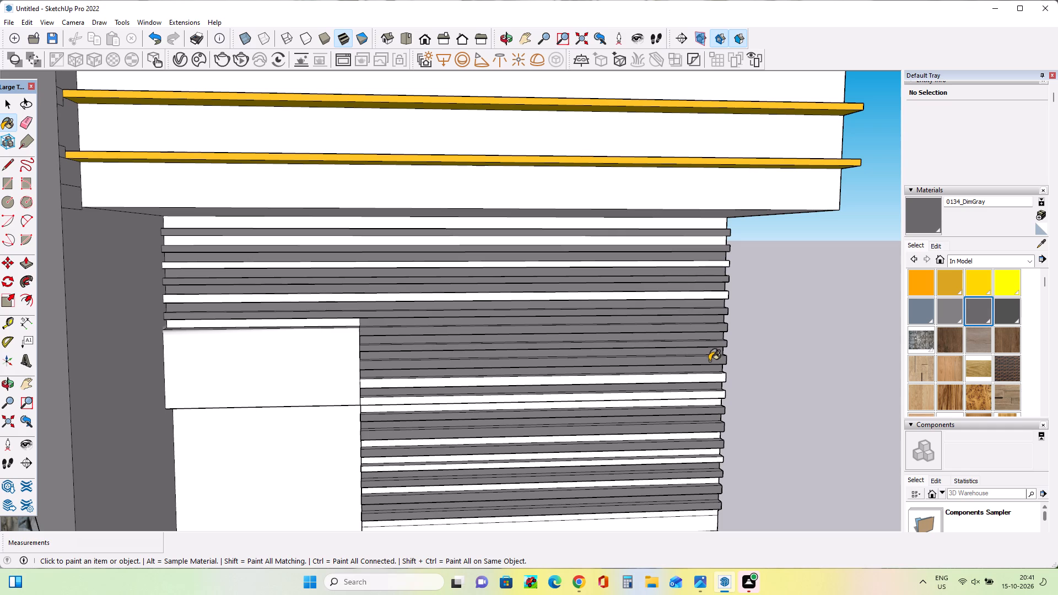
left_click_drag(709, 361, 709, 367)
left_click(709, 371)
left_click(708, 377)
left_click(707, 381)
left_click(708, 391)
left_click_drag(709, 402, 709, 408)
left_click(708, 419)
left_click(709, 402)
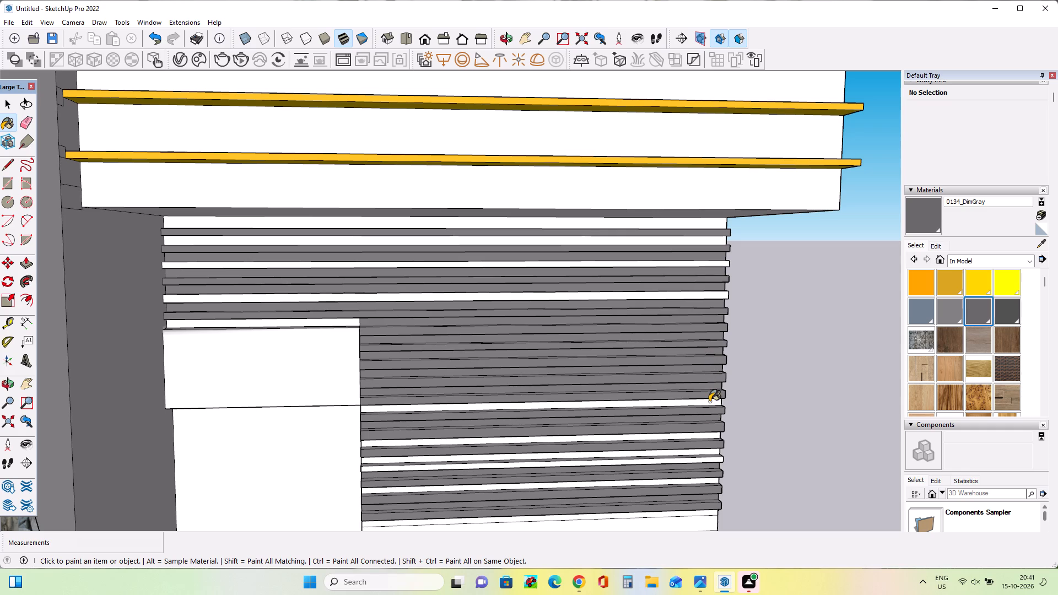
Paint the missed cladding strips from the entrance panel's lower edge down towards the wall's base with 0134_DimGray.
left_click_drag(709, 402, 711, 418)
left_click_drag(714, 429, 712, 437)
left_click(709, 451)
left_click_drag(708, 447, 709, 459)
left_click(709, 461)
left_click(709, 472)
left_click_drag(712, 476, 712, 481)
left_click_drag(712, 484, 712, 489)
left_click_drag(712, 490, 714, 504)
left_click(714, 509)
left_click(715, 516)
left_click(715, 523)
Apply 0134_DimGray to the white cladding strips directly beneath the balcony.
left_click(685, 353)
left_click(683, 270)
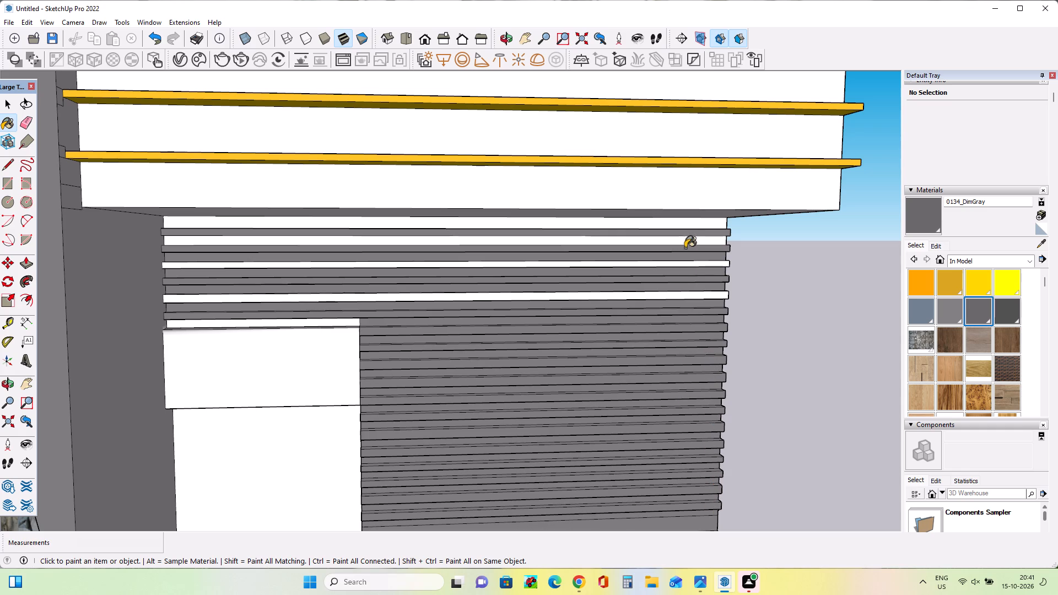
left_click(685, 248)
left_click_drag(688, 236, 690, 231)
left_click(690, 228)
left_click(692, 220)
left_click_drag(695, 237, 695, 244)
left_click(697, 248)
left_click_drag(701, 253, 706, 267)
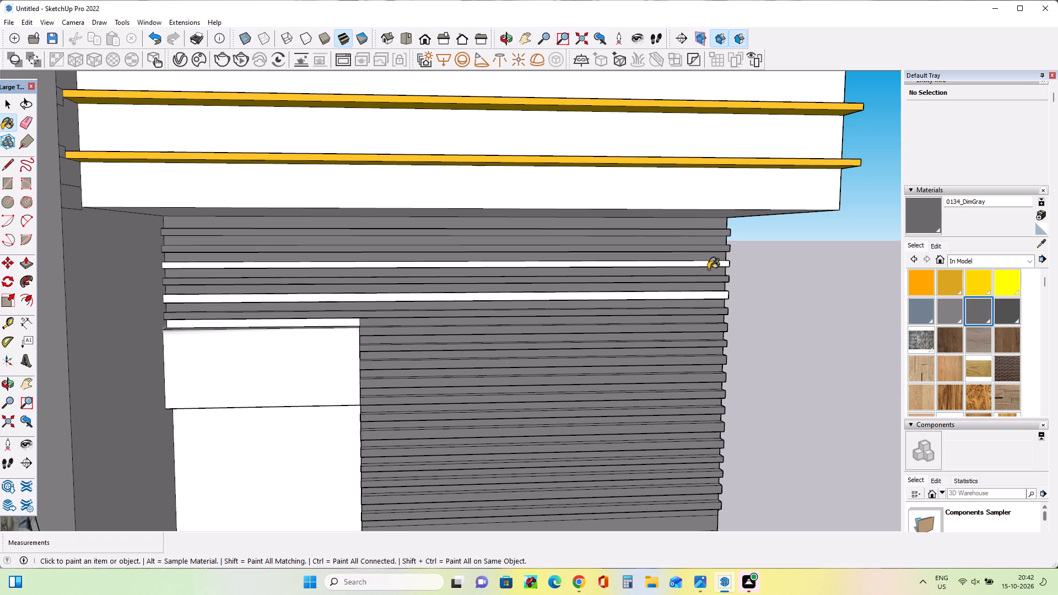
Paint the last two full-width white strips between the balcony and the entrance panel with 0134_DimGray.
left_click(708, 269)
double_click(709, 262)
left_click_drag(710, 271, 710, 285)
left_click(711, 289)
double_click(712, 295)
Examine the painted cladding and the whole facade from several angles alongside the reference image and texture samples.
middle_click_drag(612, 290, 645, 297)
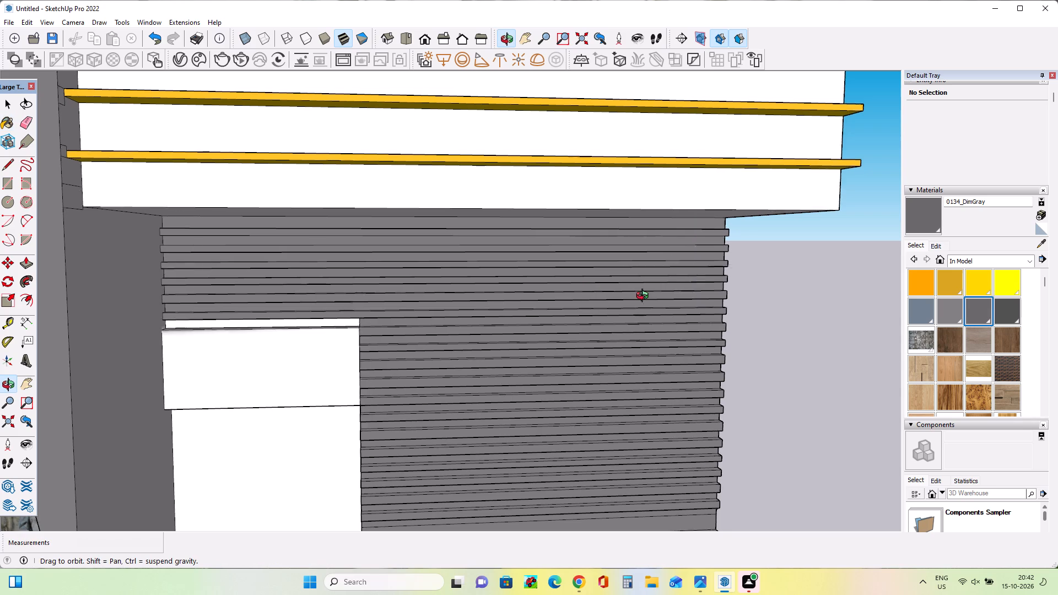
middle_click_drag(645, 297, 635, 257)
scroll(630, 260, "down", 4)
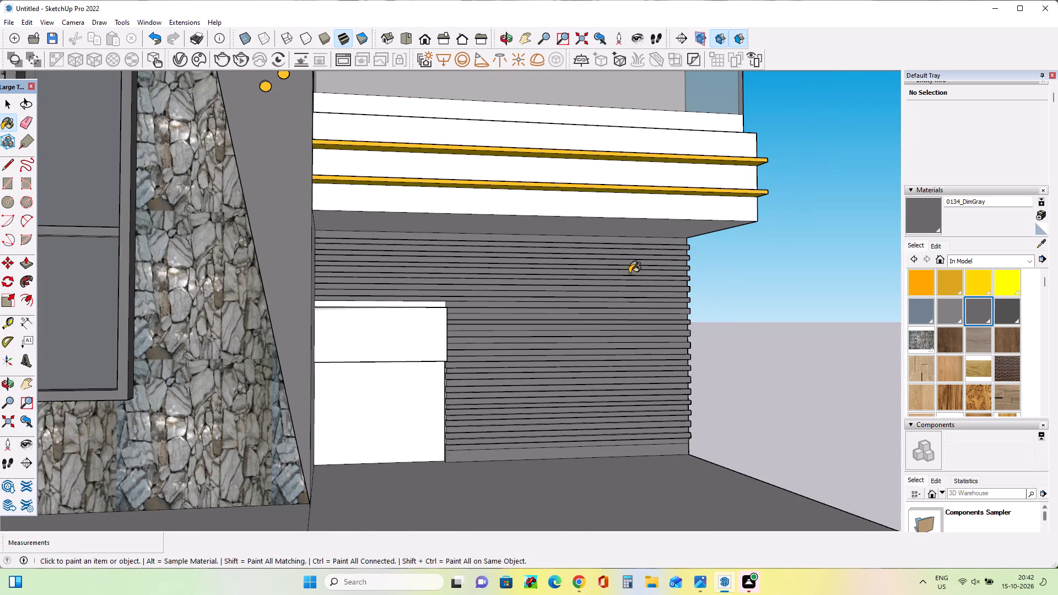
middle_click_drag(608, 324, 540, 372)
scroll(532, 359, "down", 7)
middle_click_drag(549, 371, 586, 359)
scroll(529, 336, "up", 4)
scroll(529, 336, "down", 3)
middle_click_drag(530, 336, 553, 323)
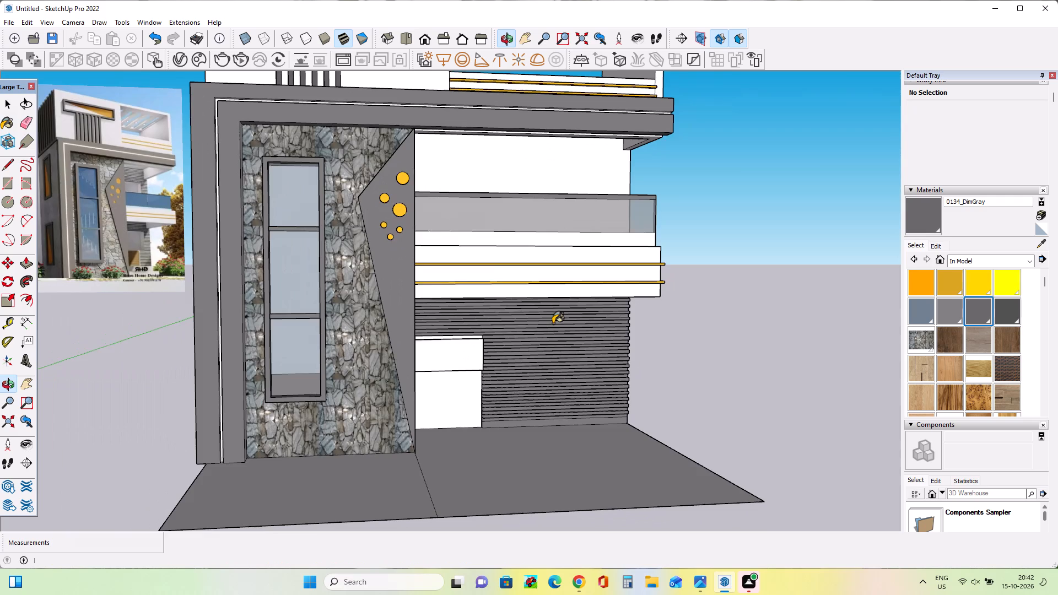
scroll(553, 322, "down", 3)
middle_click_drag(564, 351, 517, 377)
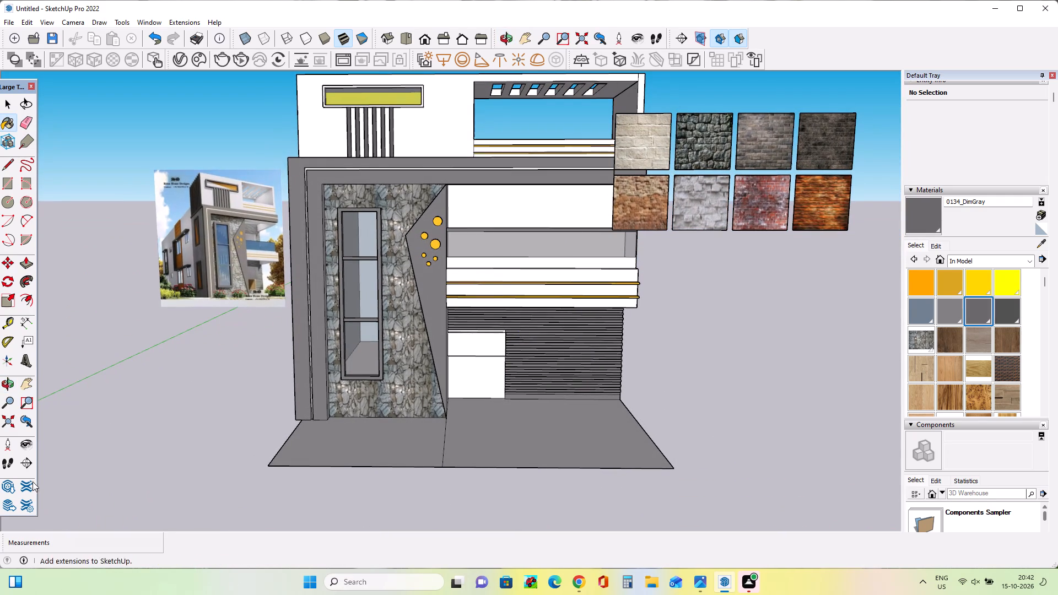
left_click(26, 390)
left_click_drag(137, 320, 122, 377)
middle_click_drag(434, 427, 465, 410)
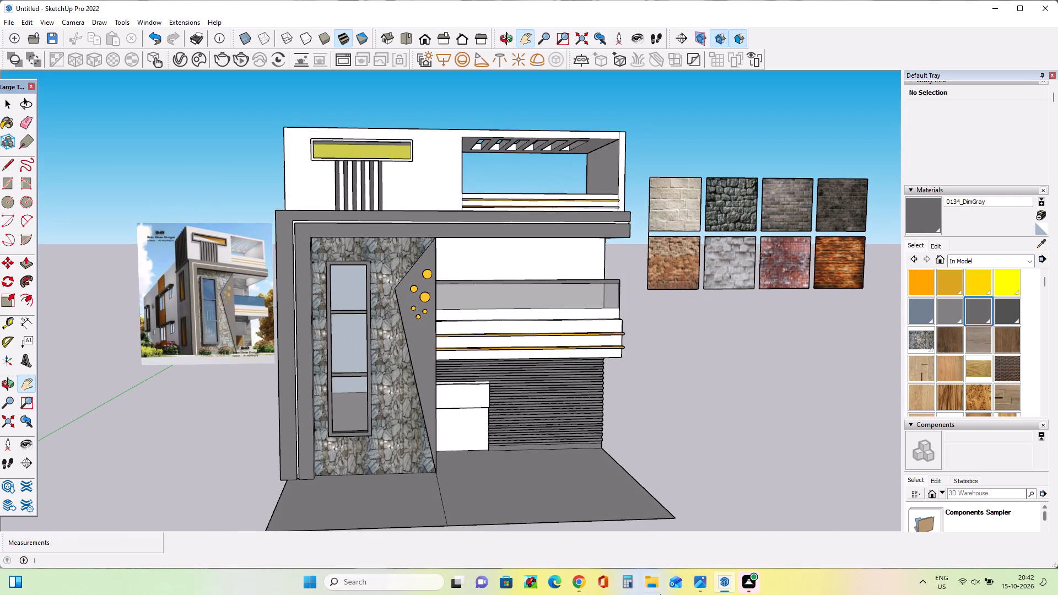
left_click(743, 582)
left_click(714, 495)
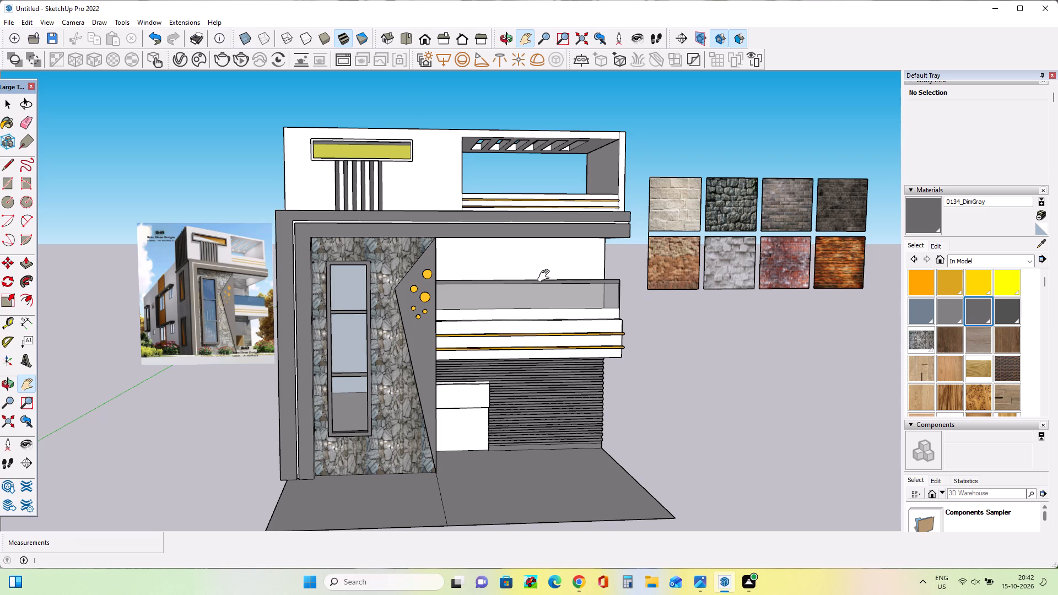
scroll(546, 276, "up", 3)
middle_click_drag(549, 285, 350, 307)
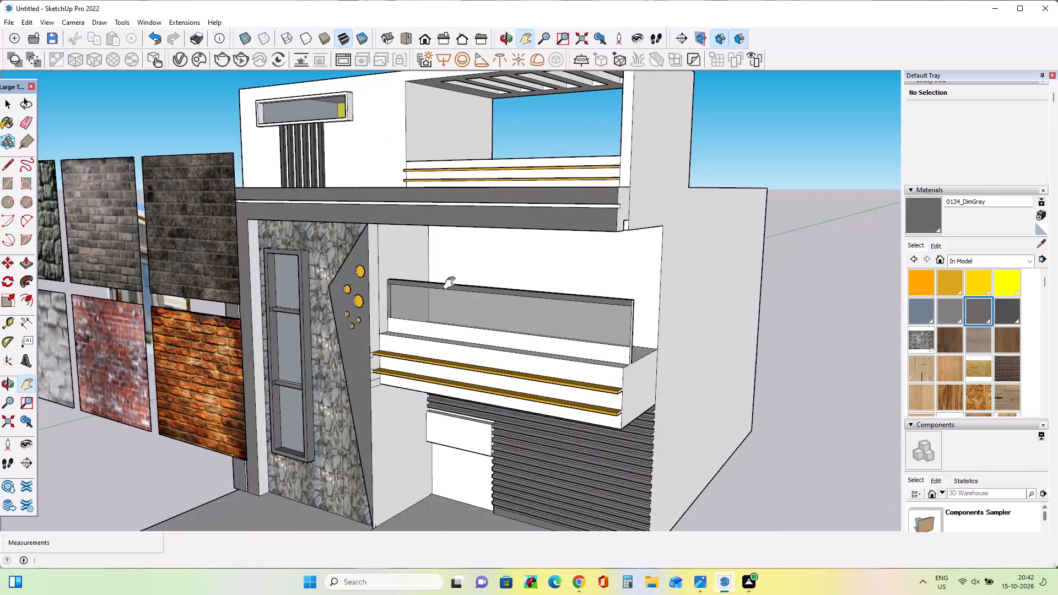
middle_click_drag(452, 283, 567, 280)
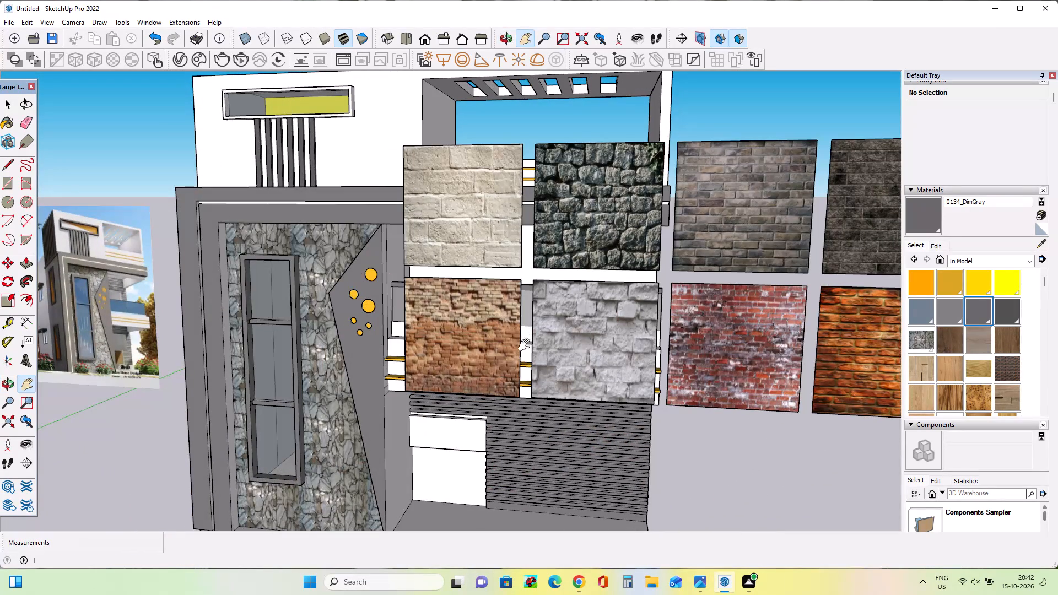
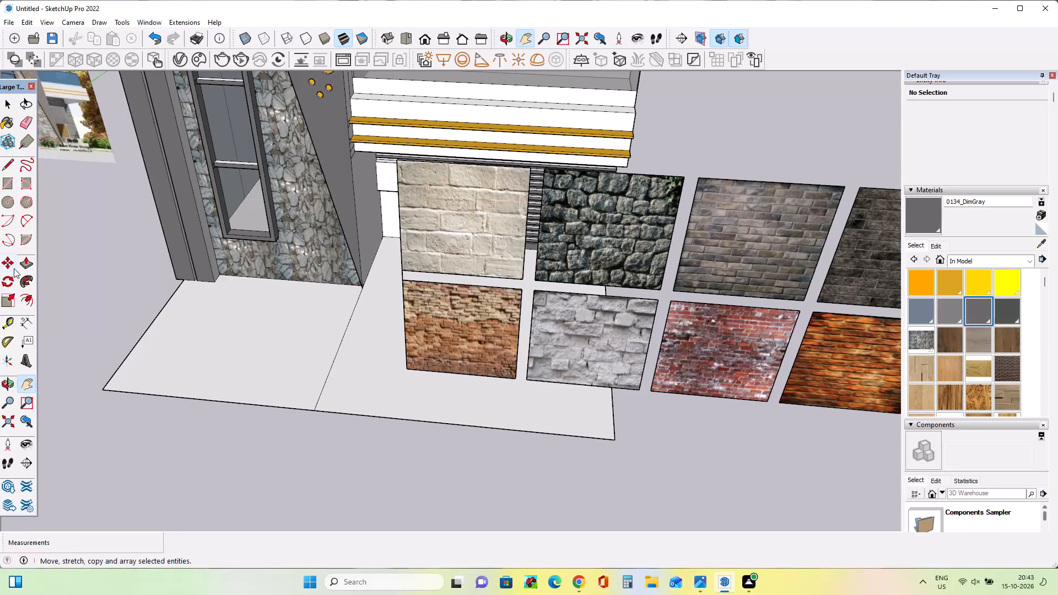
Move the group of stone, brick and wood texture samples away from the house until it stands clear of the ground floor and balcony.
left_click(14, 268)
left_click(430, 372)
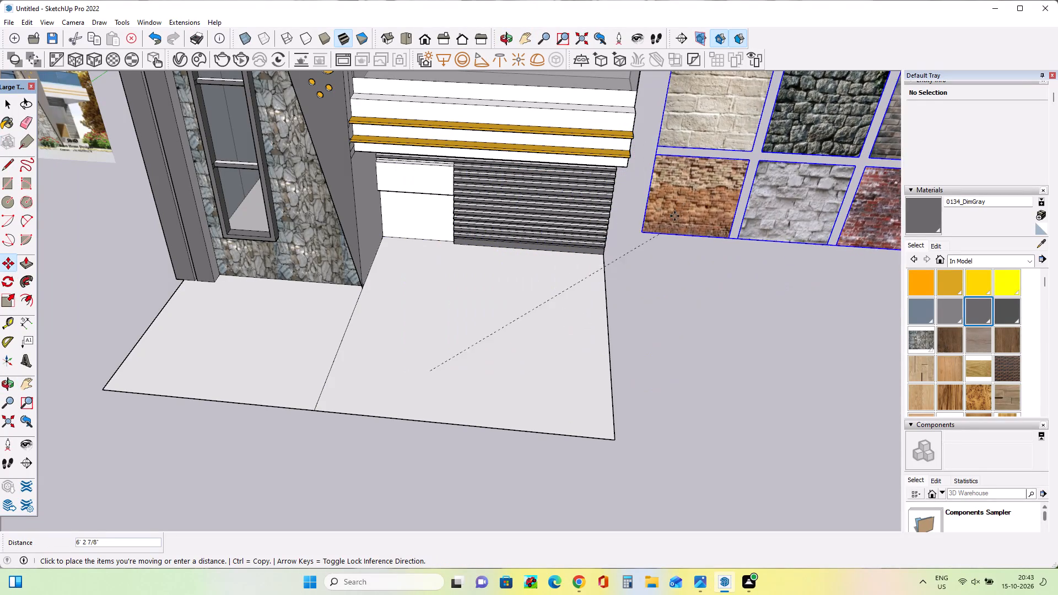
left_click(698, 176)
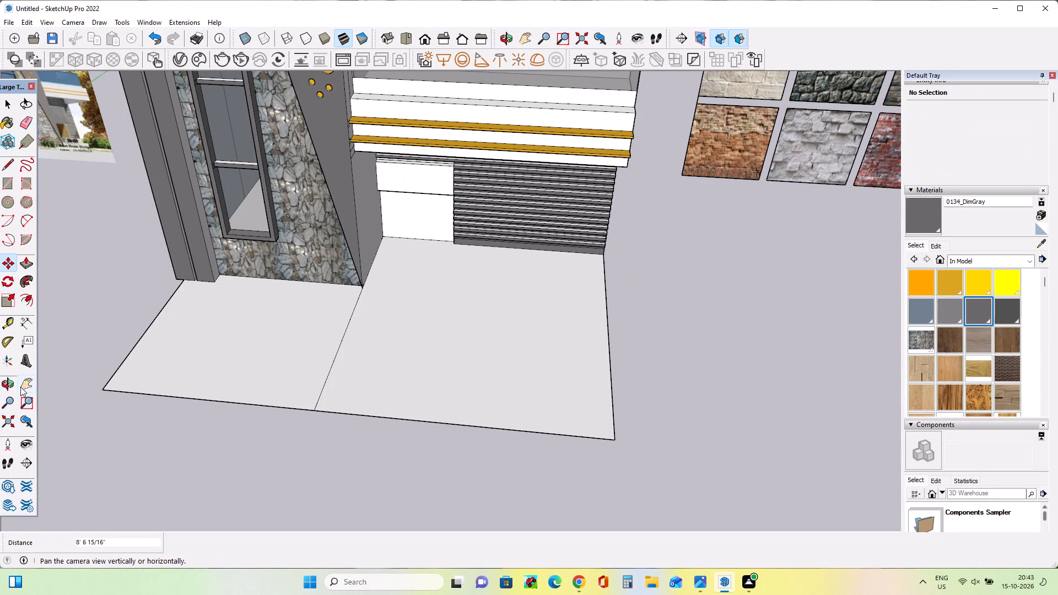
left_click(20, 387)
left_click_drag(198, 280, 137, 434)
middle_click_drag(369, 353, 347, 220)
left_click(7, 269)
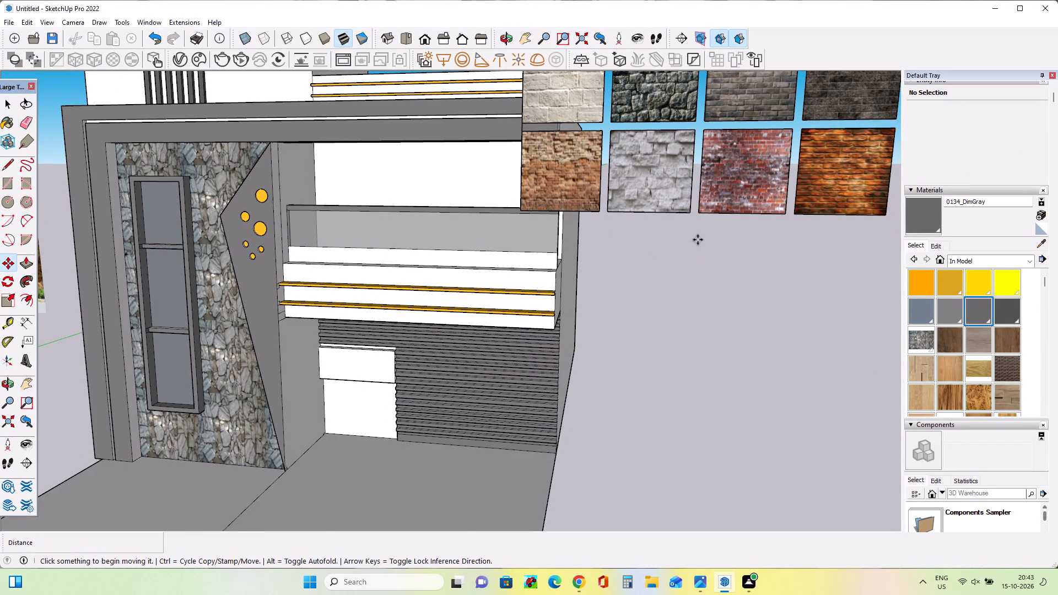
left_click(615, 219)
left_click_drag(651, 216, 666, 207)
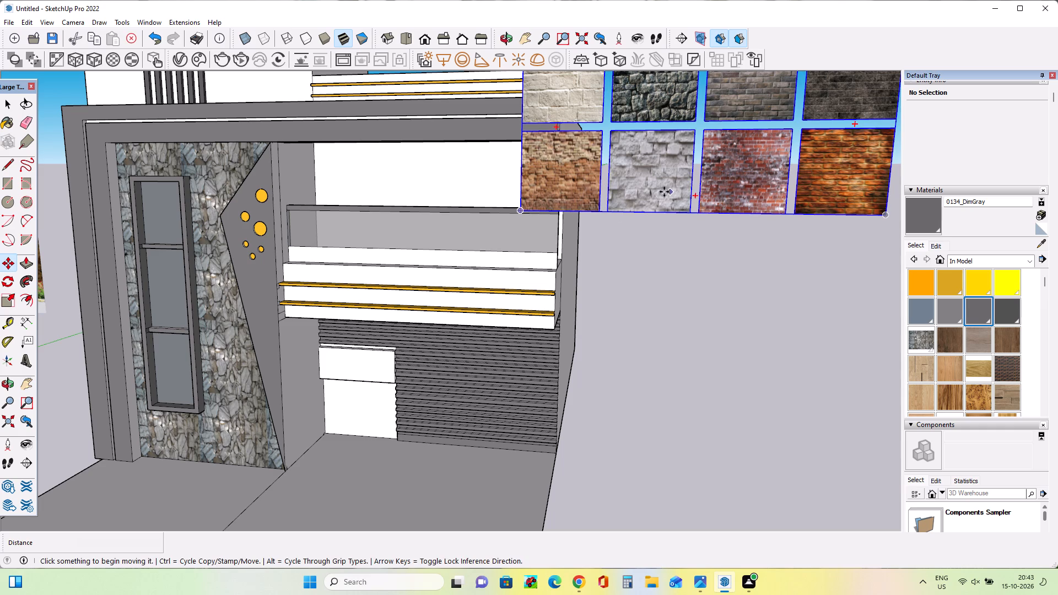
left_click_drag(664, 192, 823, 128)
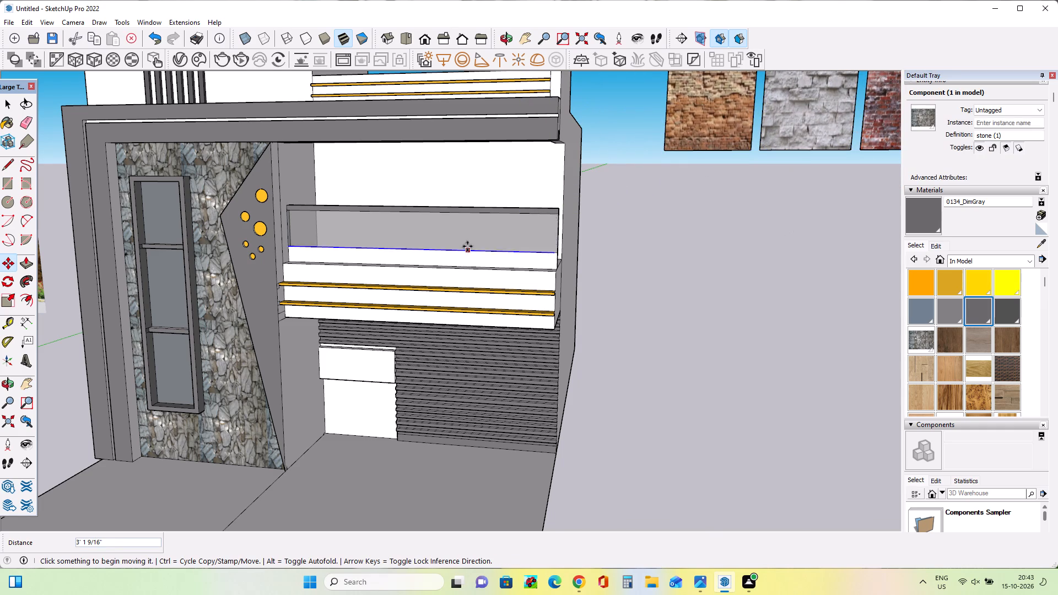
scroll(508, 190, "up", 3)
middle_click_drag(577, 223, 557, 267)
left_click(762, 337)
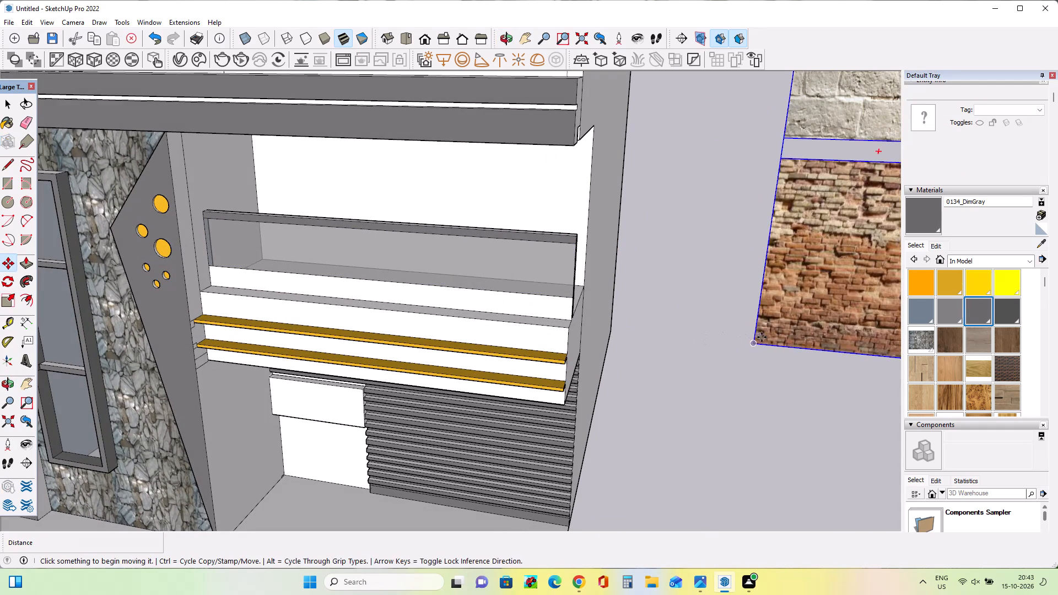
left_click(701, 124)
middle_click_drag(624, 291, 606, 252)
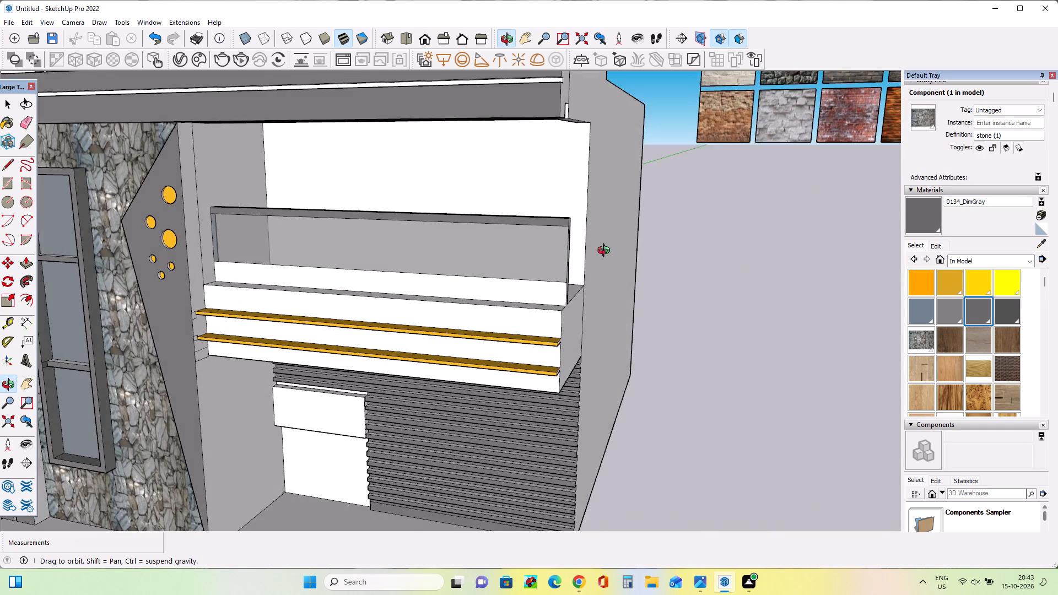
middle_click_drag(606, 252, 606, 267)
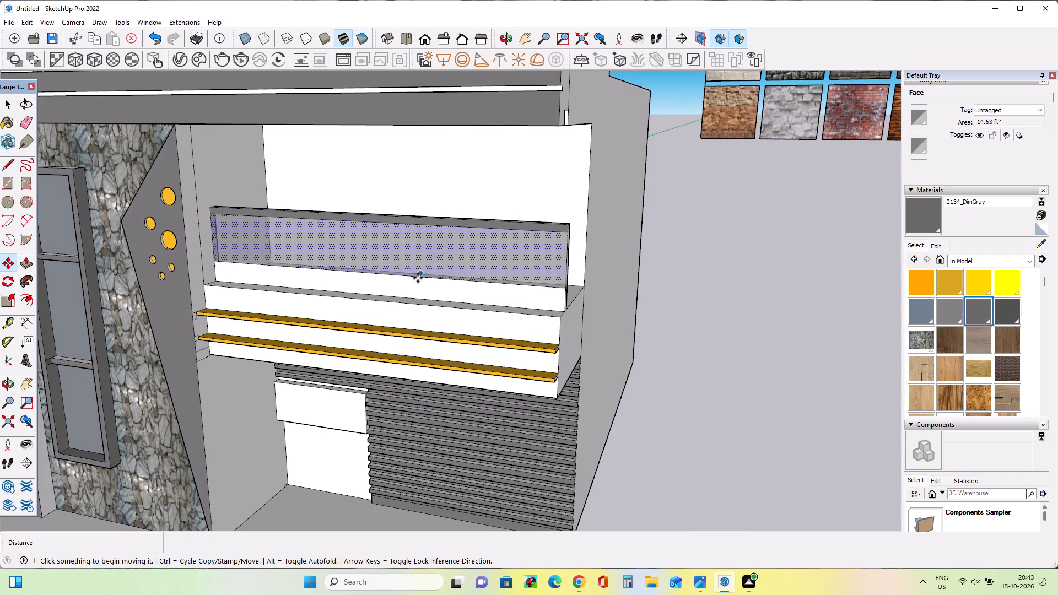
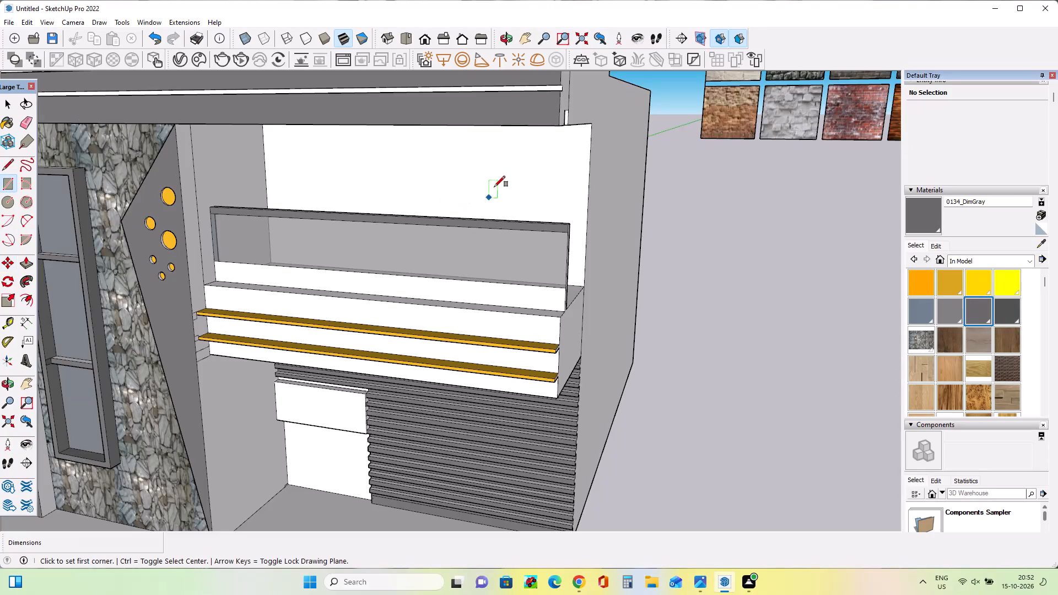
Examine the balcony back wall and compare it with the horizontal cladding above the balcony in the reference image.
scroll(494, 187, "up", 1)
middle_click_drag(494, 174, 516, 131)
scroll(576, 130, "up", 1)
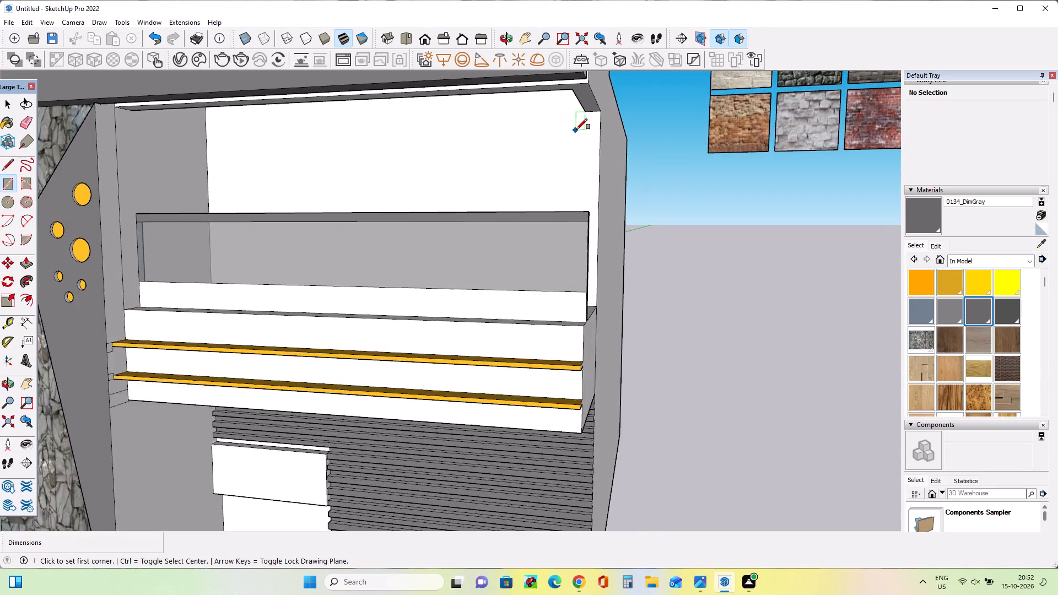
scroll(576, 129, "up", 5)
middle_click_drag(597, 127, 643, 147)
scroll(643, 147, "down", 3)
middle_click_drag(574, 137, 591, 104)
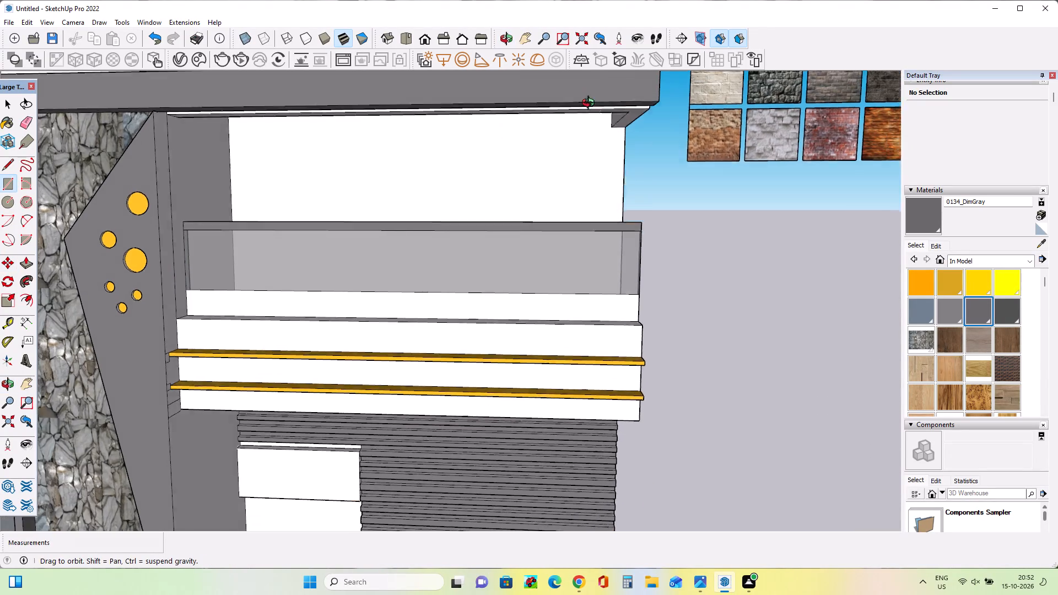
middle_click_drag(591, 104, 606, 79)
scroll(660, 198, "down", 11)
scroll(374, 180, "up", 2)
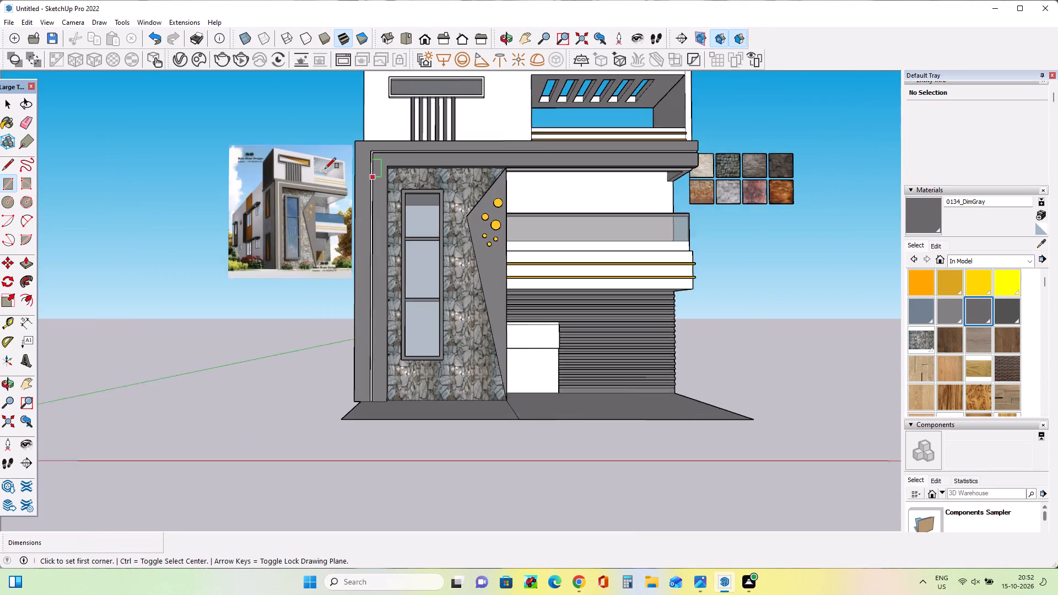
scroll(325, 169, "up", 5)
scroll(305, 232, "down", 1)
scroll(305, 232, "up", 7)
scroll(307, 254, "down", 1)
scroll(307, 254, "up", 6)
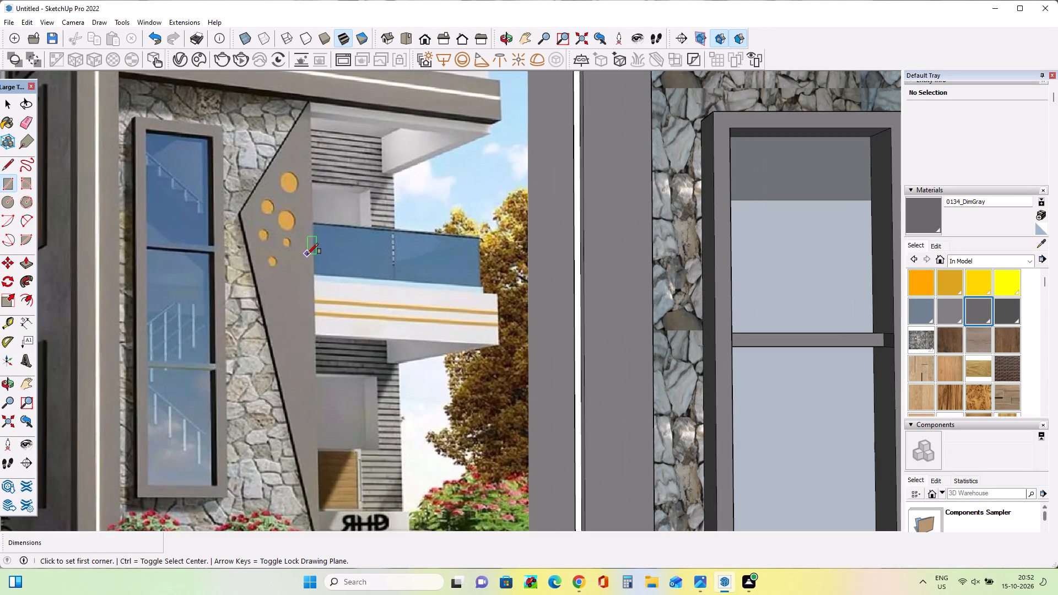
scroll(300, 252, "down", 16)
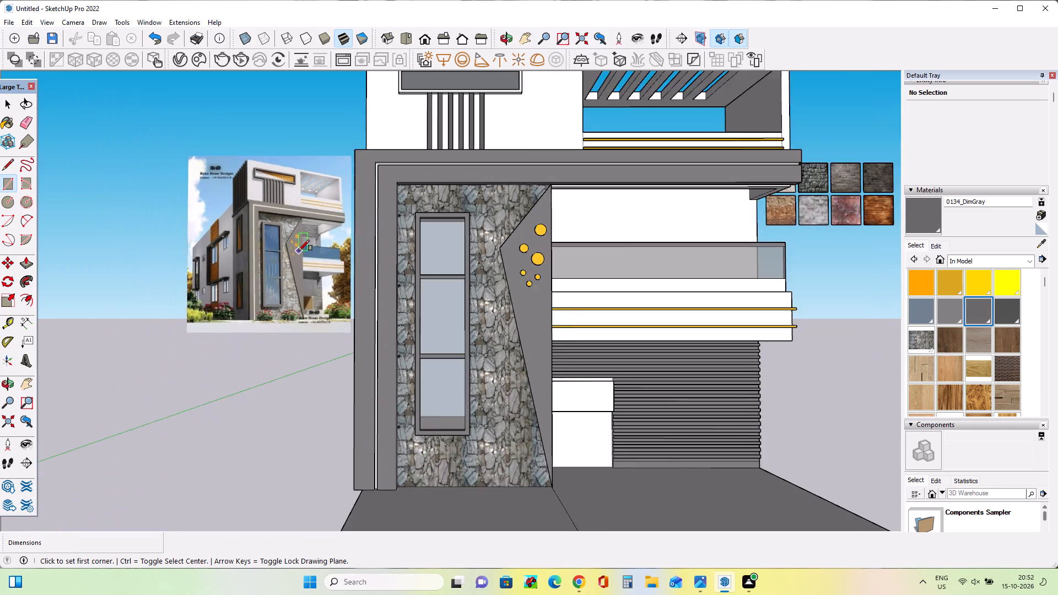
scroll(299, 251, "down", 4)
Draw a thin rectangle about 10 ft long and 2.5 in high along the top of the balcony's back wall.
scroll(628, 186, "up", 16)
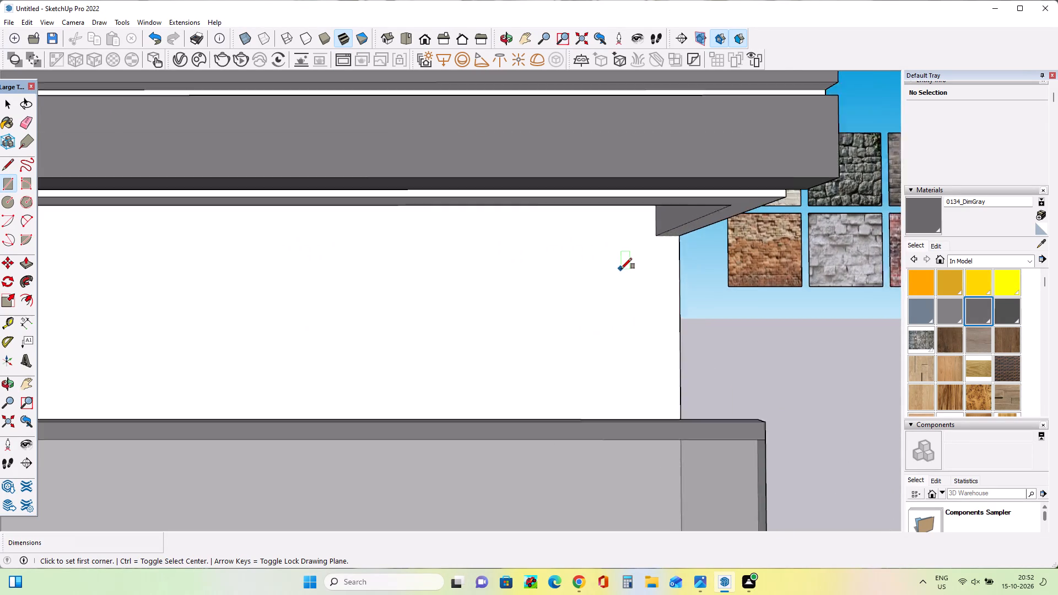
scroll(621, 269, "up", 2)
middle_click_drag(636, 228, 658, 191)
left_click(651, 188)
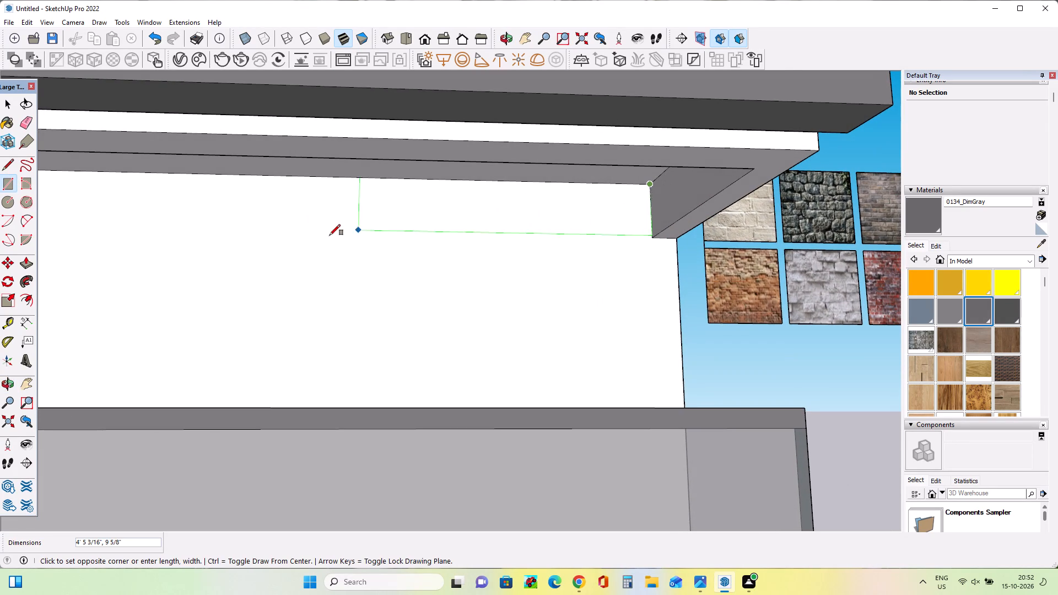
scroll(330, 235, "down", 6)
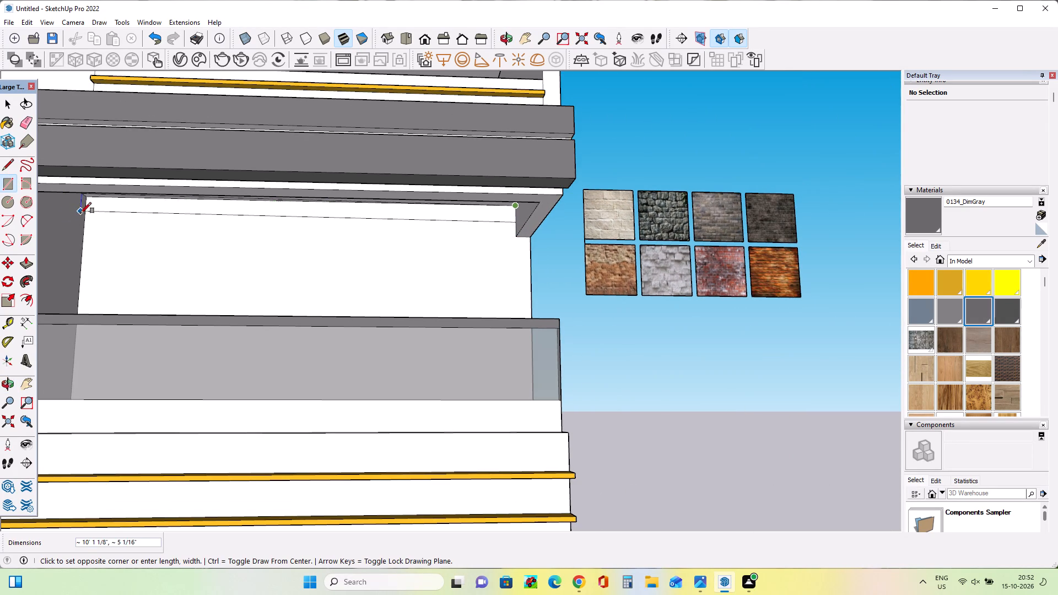
scroll(82, 219, "up", 6)
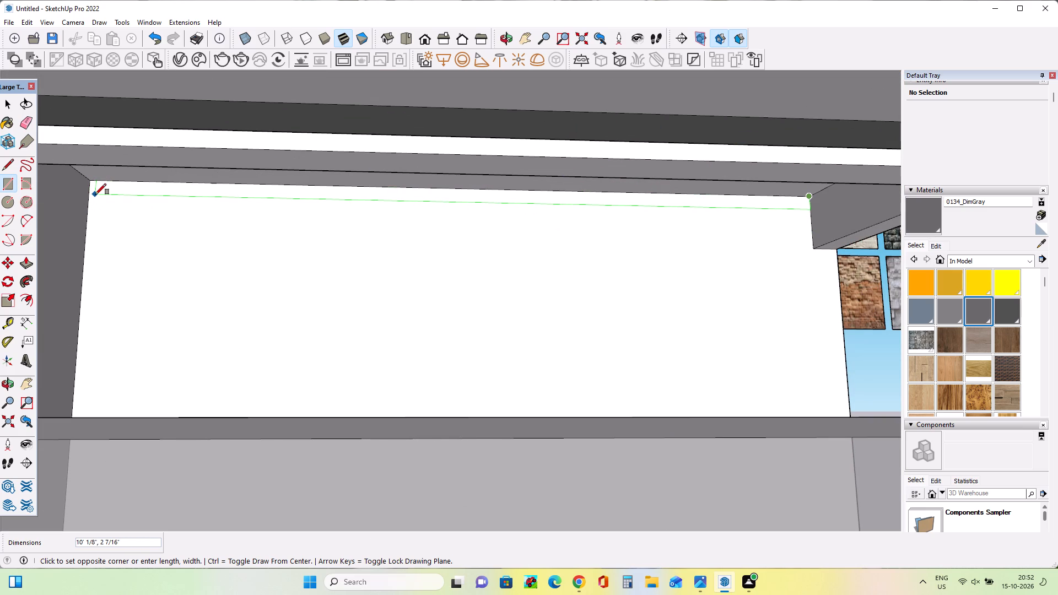
left_click(91, 194)
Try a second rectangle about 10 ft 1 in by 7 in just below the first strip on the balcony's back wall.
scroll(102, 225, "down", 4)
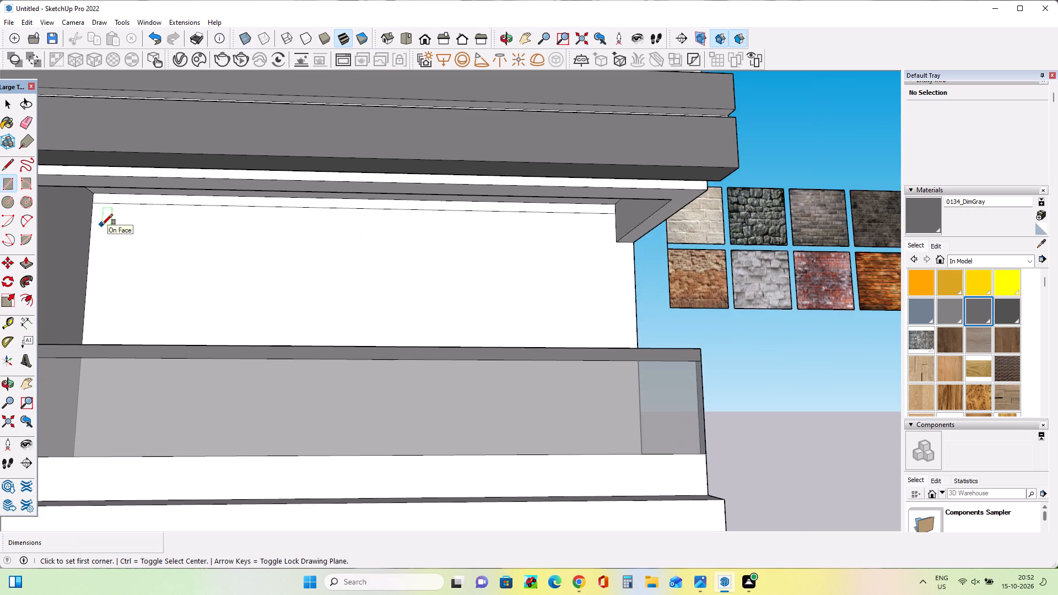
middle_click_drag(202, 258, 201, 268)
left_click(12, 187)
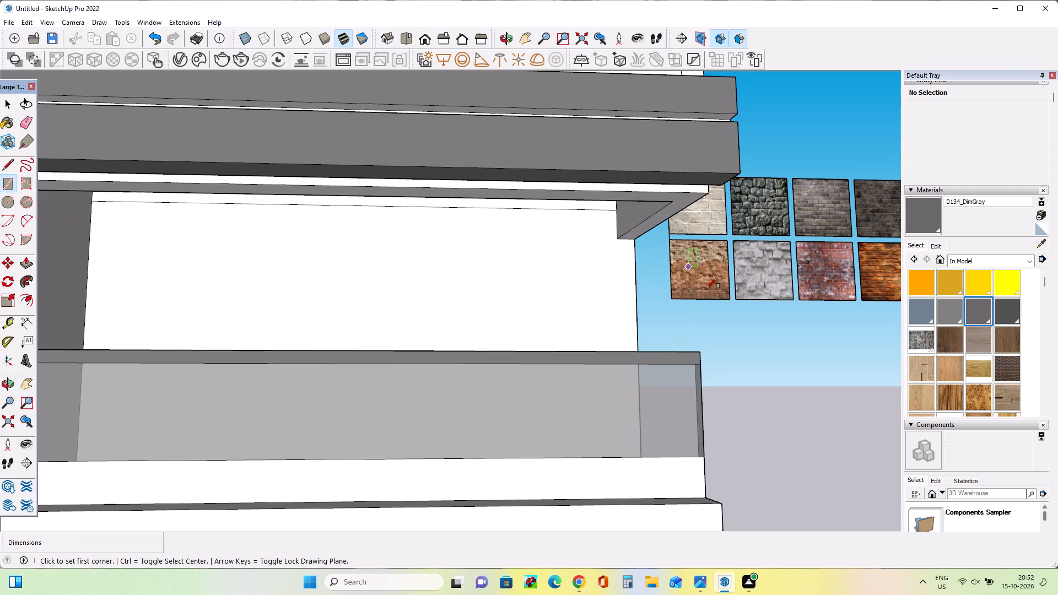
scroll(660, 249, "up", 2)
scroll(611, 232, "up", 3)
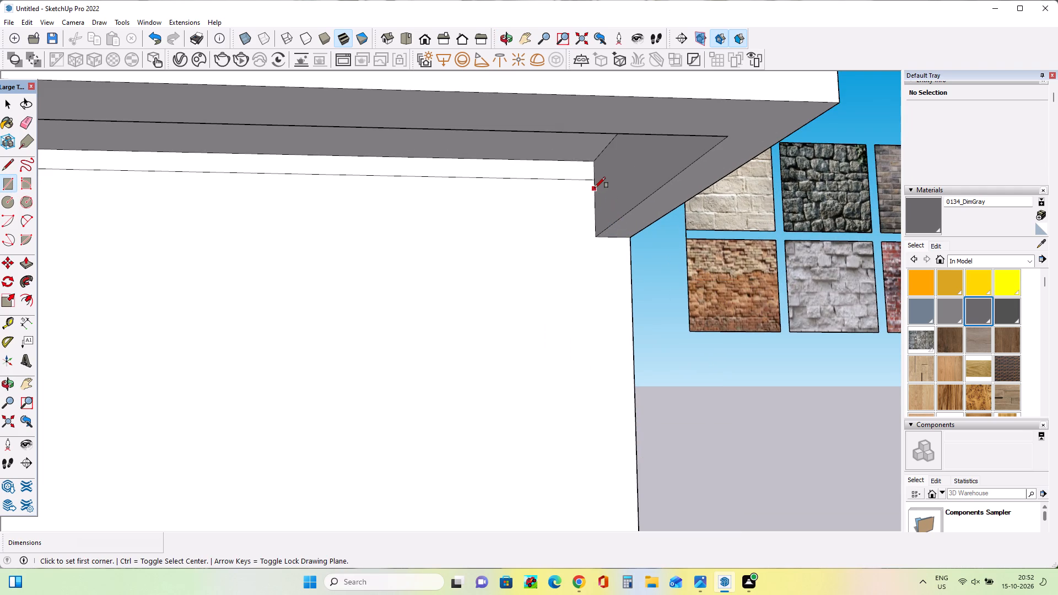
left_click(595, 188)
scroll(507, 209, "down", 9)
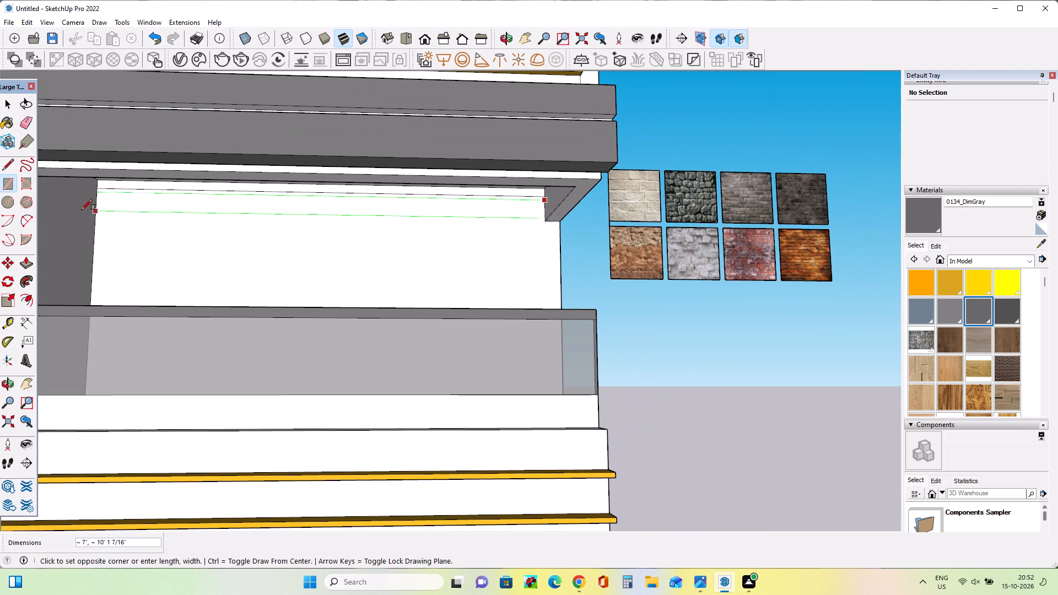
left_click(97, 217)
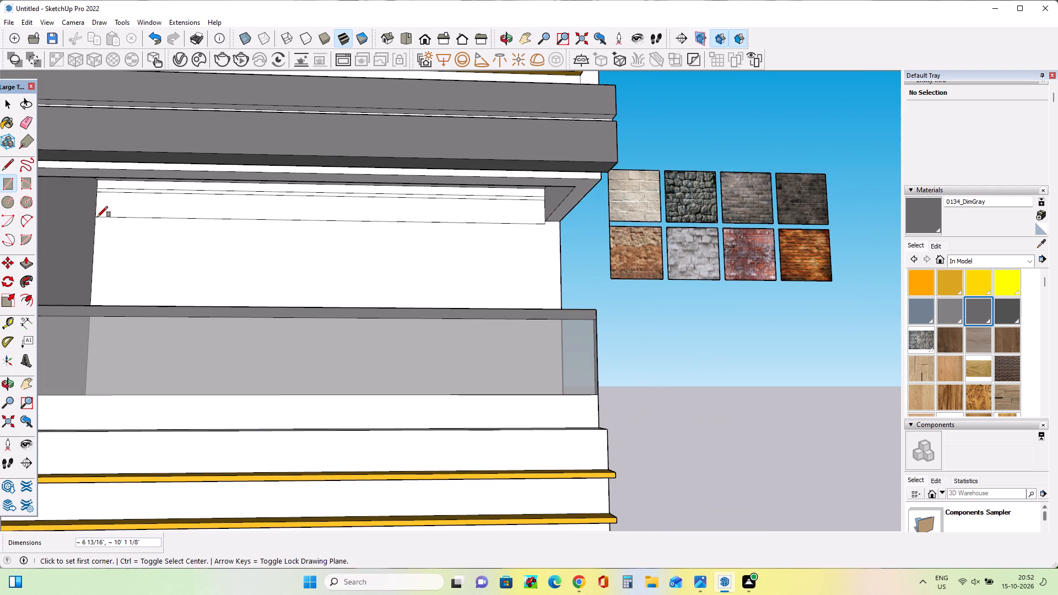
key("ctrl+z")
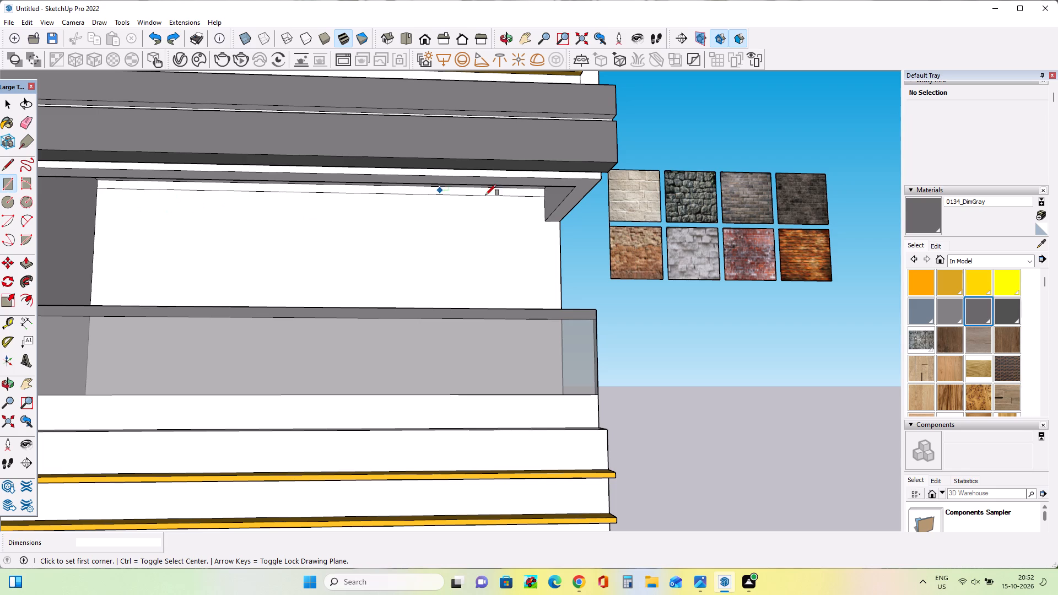
Draw a second thin rectangle about 10 ft 1 in long and 1.3 in high just below the first strip.
scroll(539, 203, "up", 6)
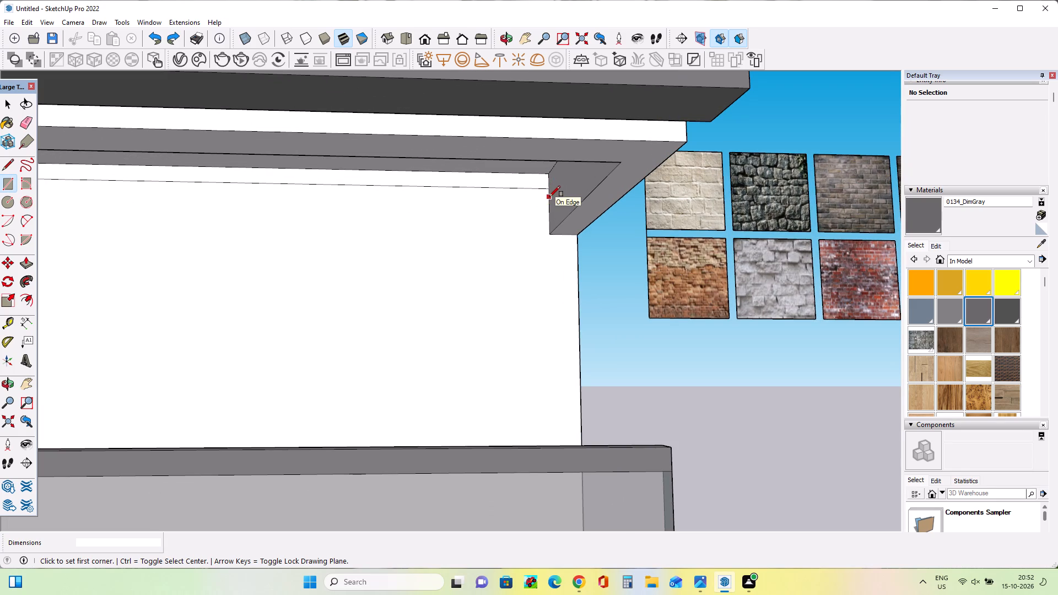
left_click(549, 197)
scroll(440, 211, "down", 12)
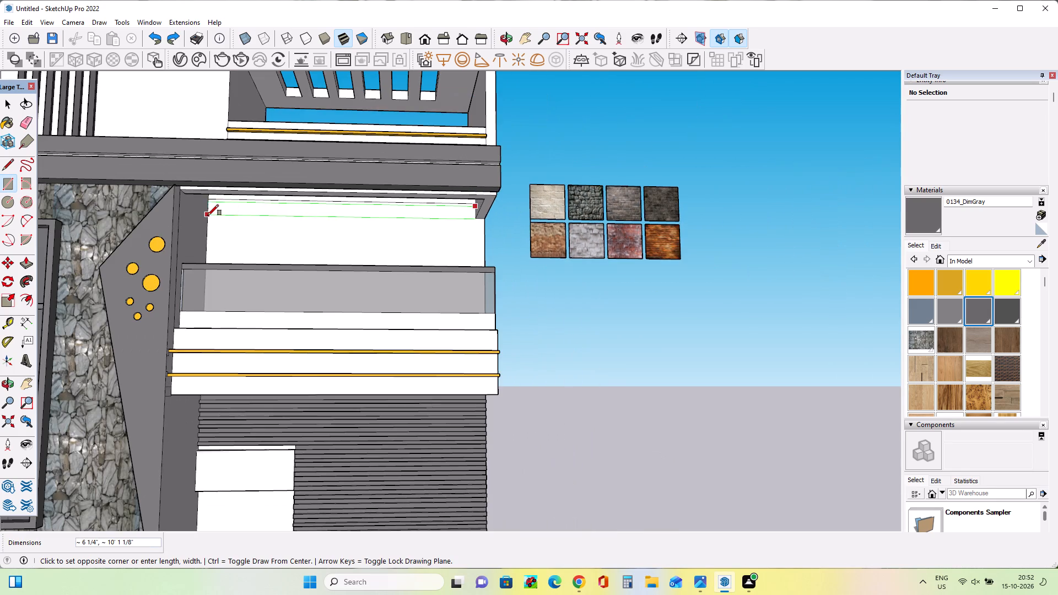
scroll(208, 216, "up", 11)
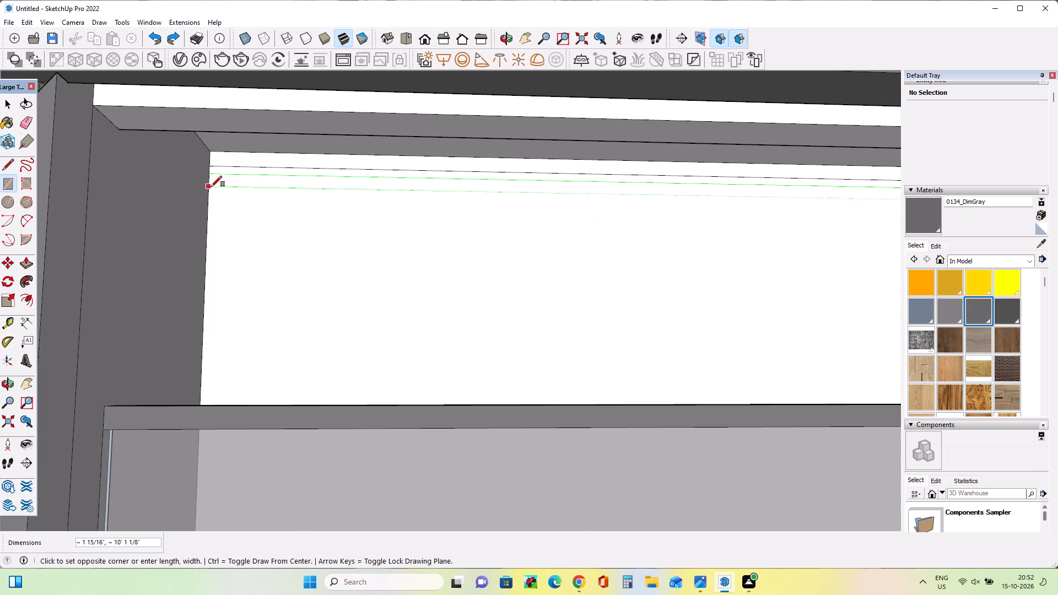
scroll(212, 187, "up", 4)
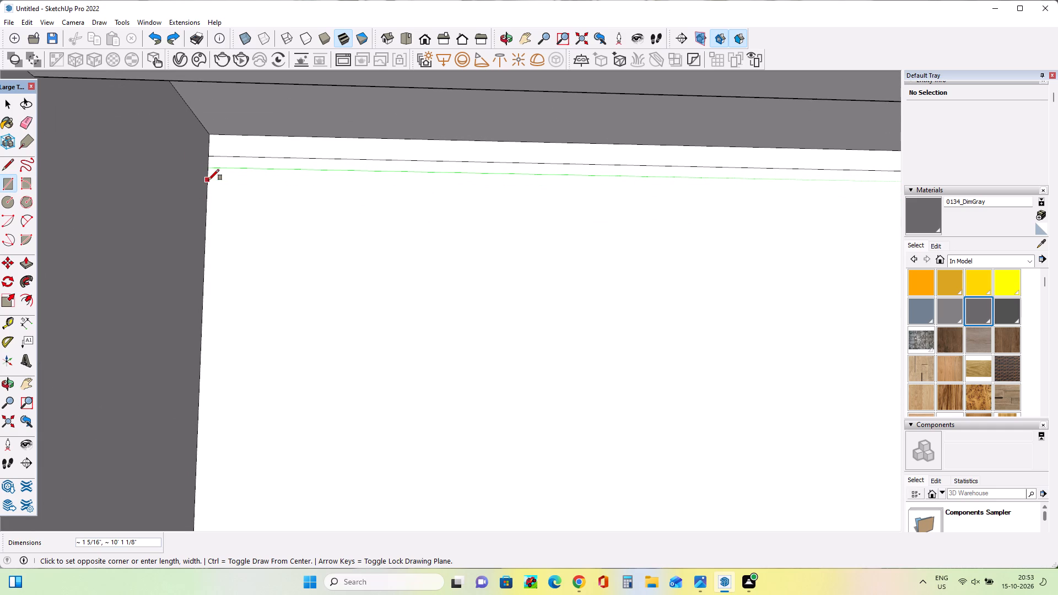
left_click(208, 180)
scroll(208, 196, "down", 7)
middle_click_drag(254, 225, 258, 256)
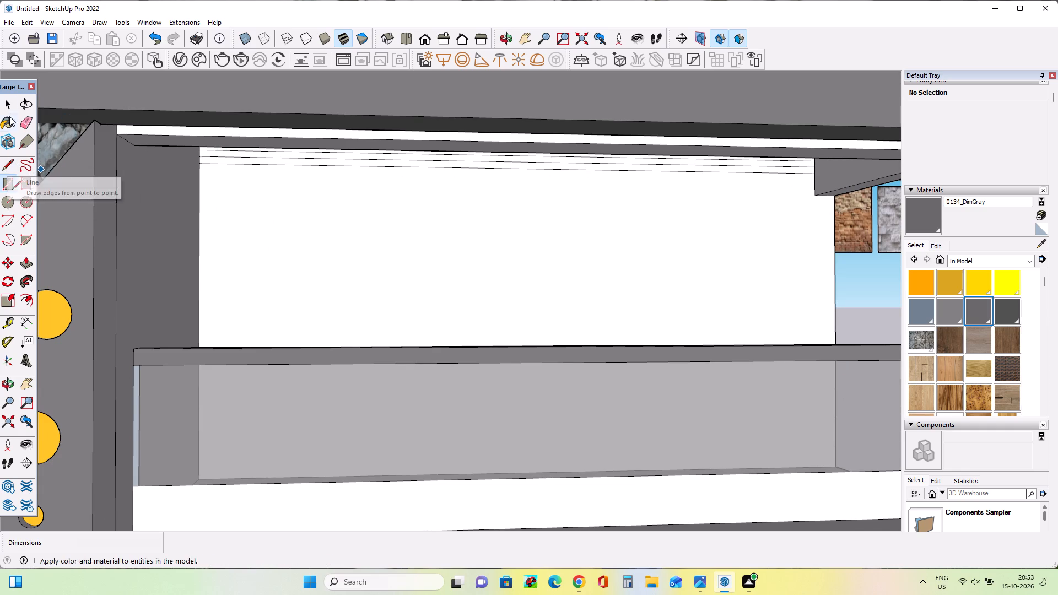
Copy the second strip's upper and lower edges 2 1/2 in downward and repeat the copy 20 times down the balcony's back wall.
left_click(1, 103)
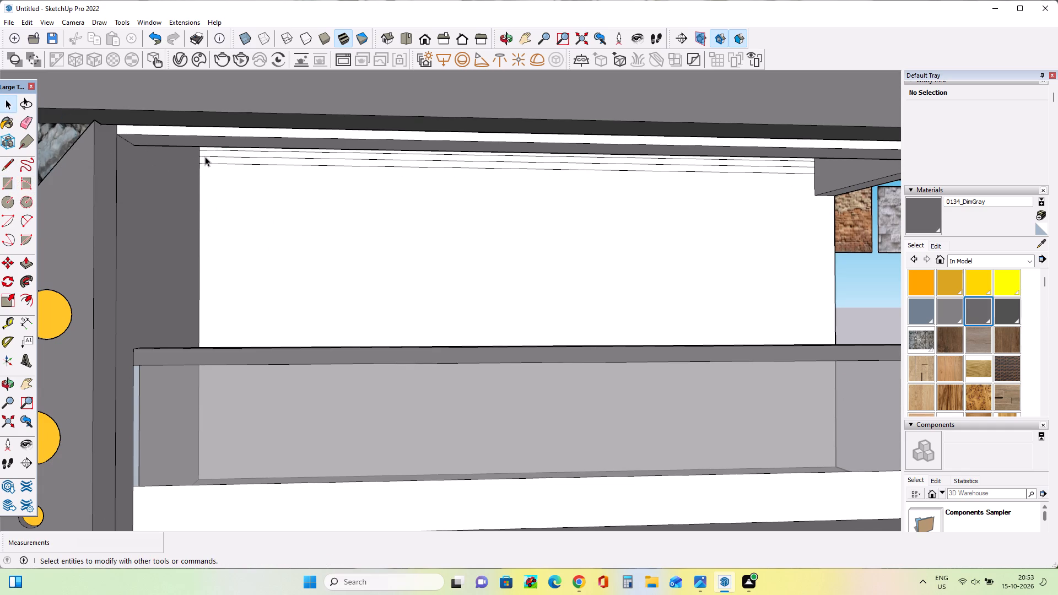
left_click(207, 156, "ctrl")
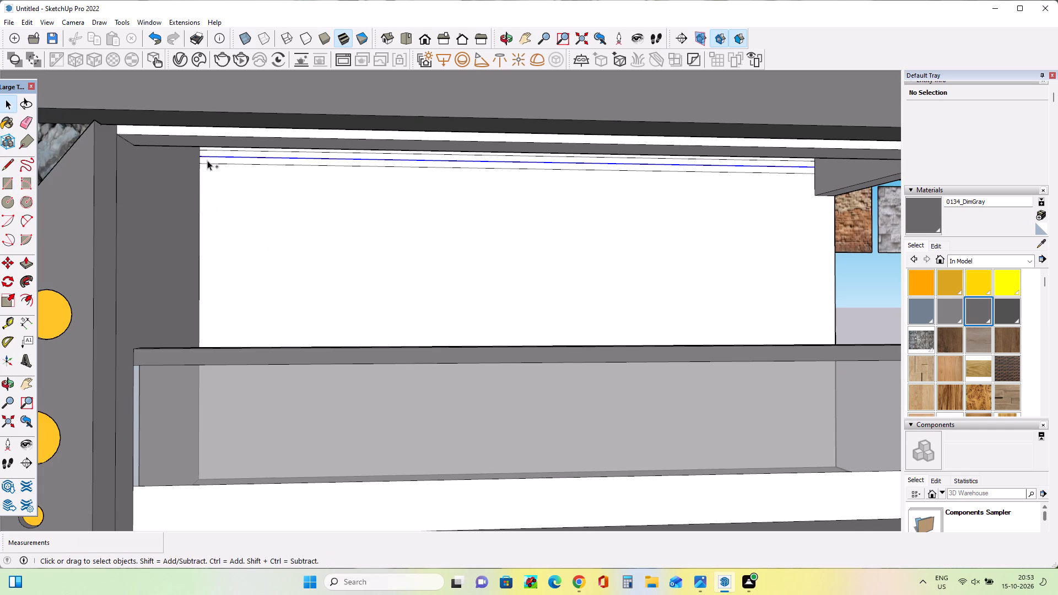
left_click(207, 161, "ctrl")
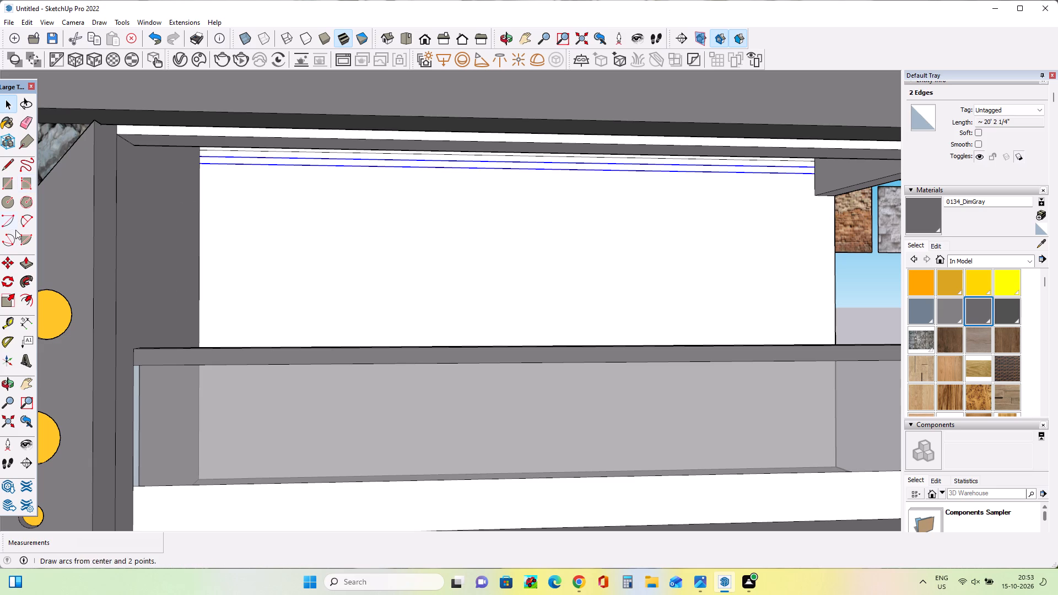
left_click(3, 261)
left_click(202, 164)
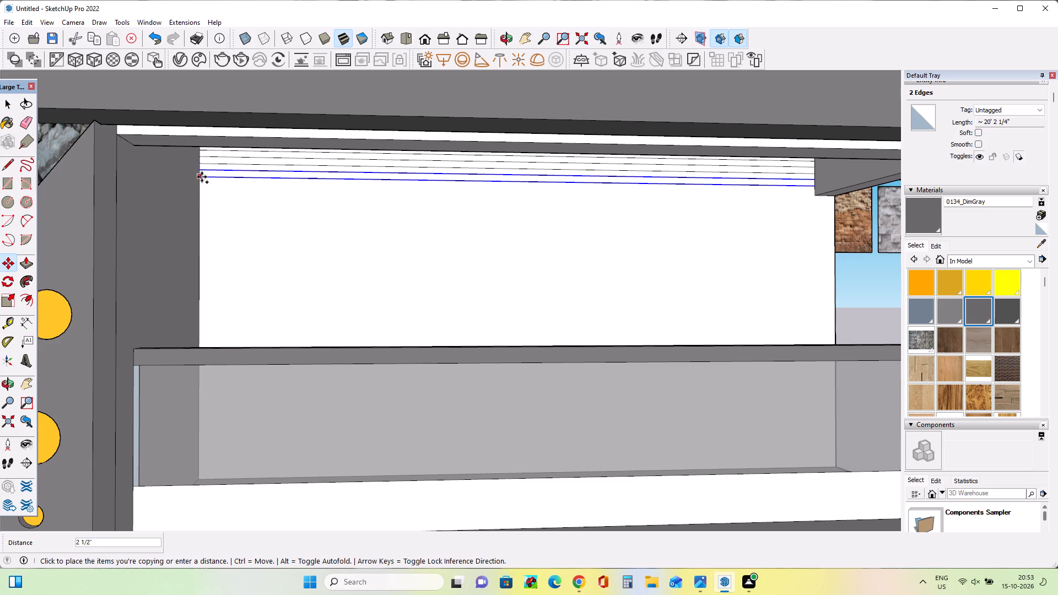
left_click(202, 177)
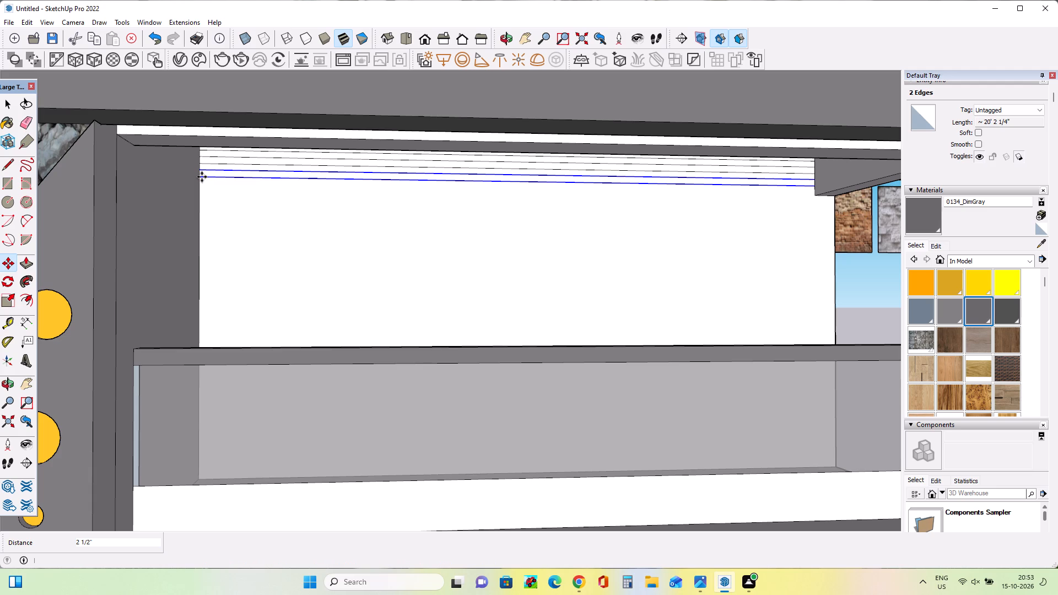
key("shift+asterisk")
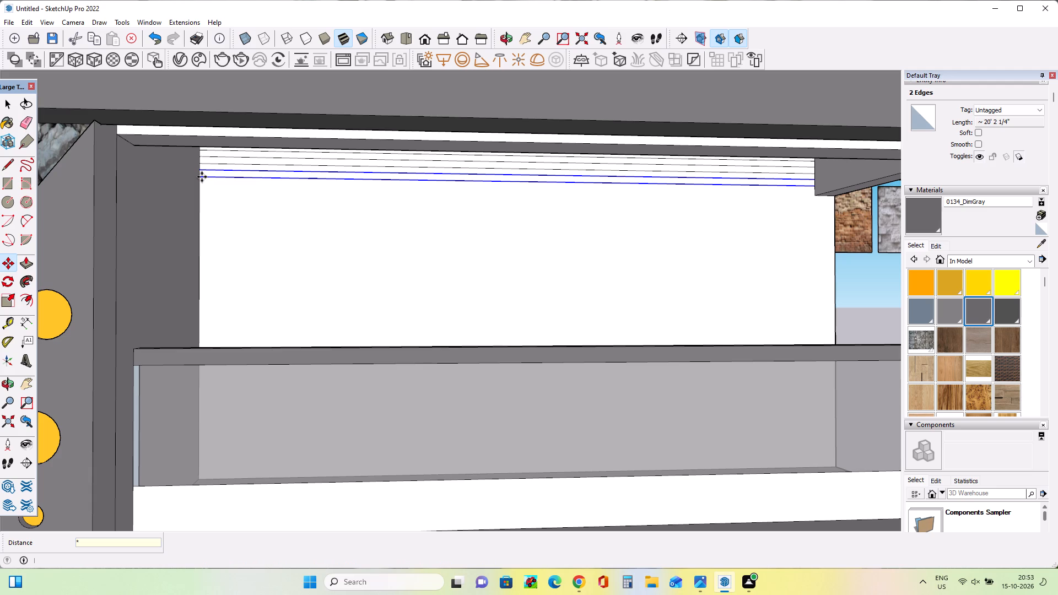
type("20")
key("Return")
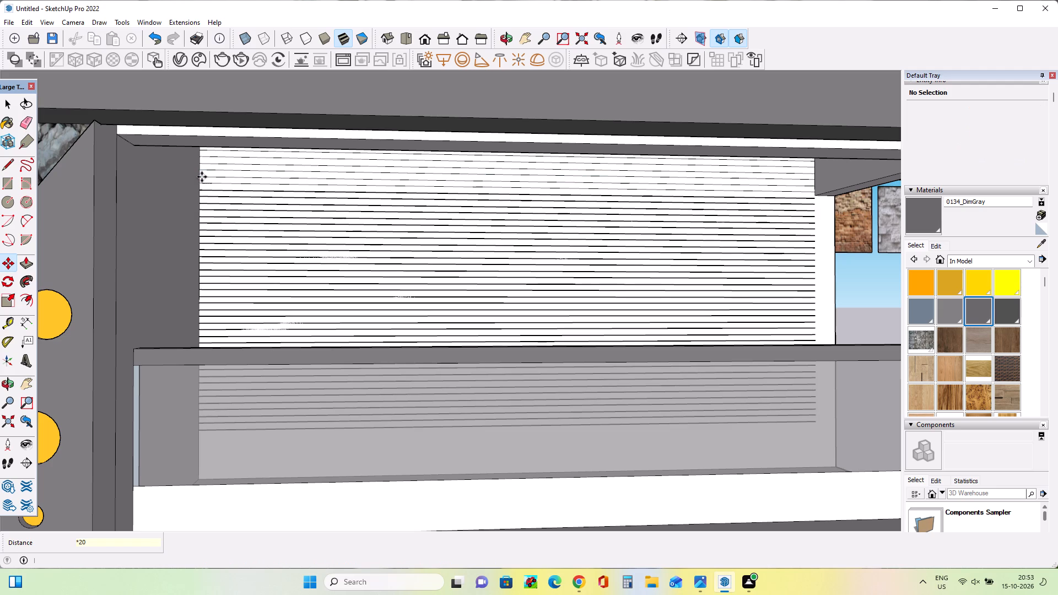
Examine the copied lines on the balcony's back wall, down to where they pass behind the railing.
middle_click_drag(288, 300, 292, 371)
scroll(255, 353, "up", 4)
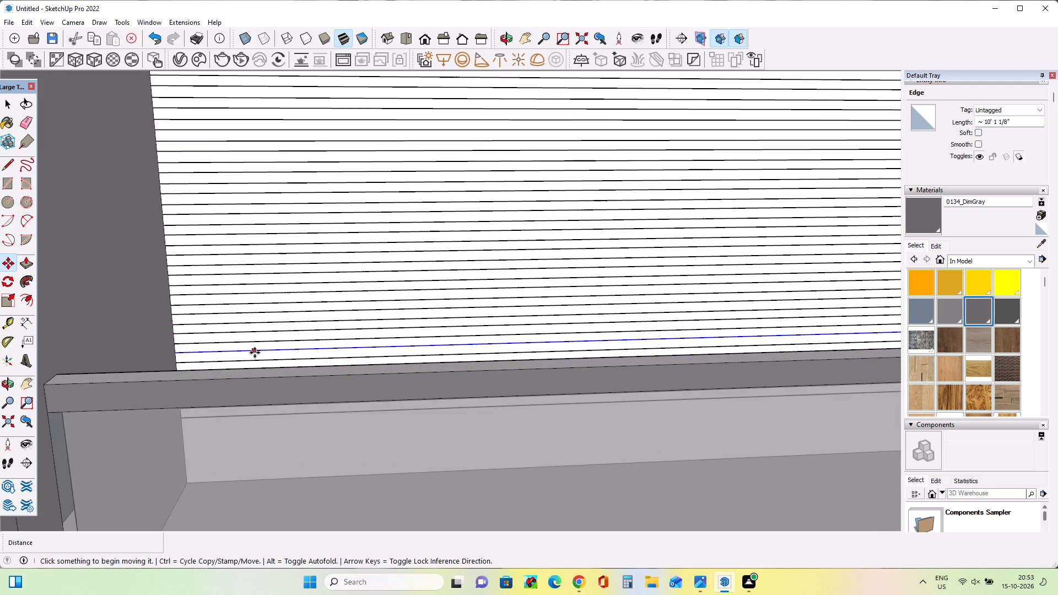
scroll(254, 353, "up", 4)
scroll(254, 353, "down", 10)
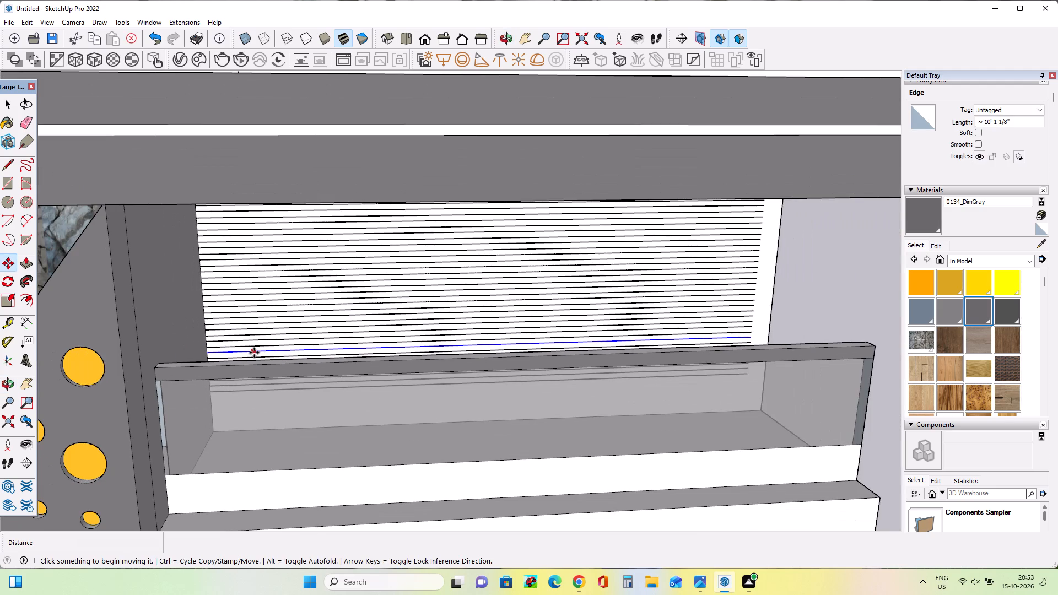
middle_click_drag(256, 343, 310, 263)
scroll(251, 332, "up", 5)
middle_click_drag(247, 346, 209, 430)
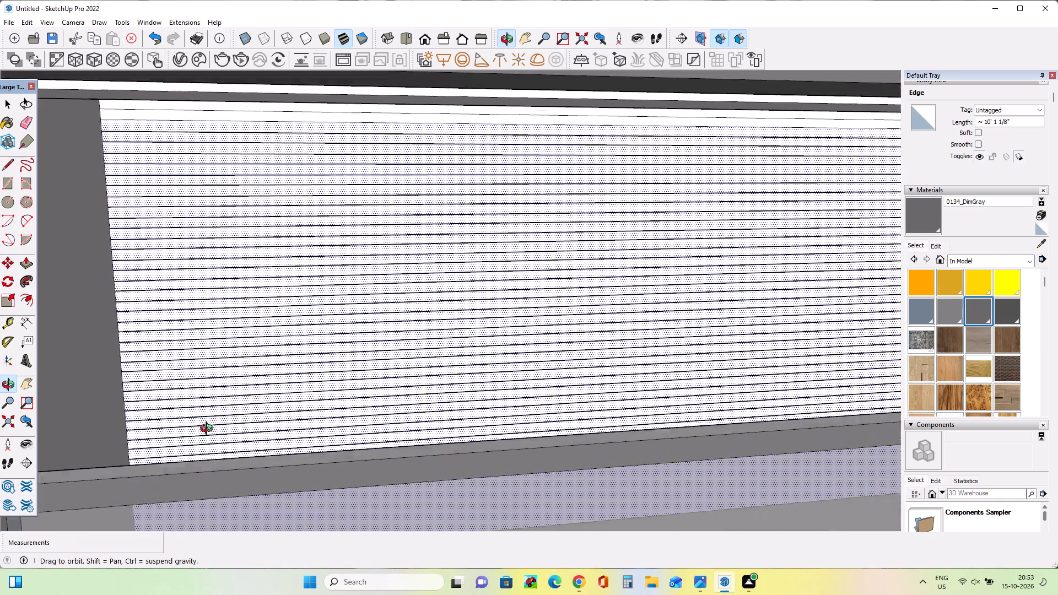
middle_click_drag(209, 430, 191, 461)
scroll(160, 475, "up", 6)
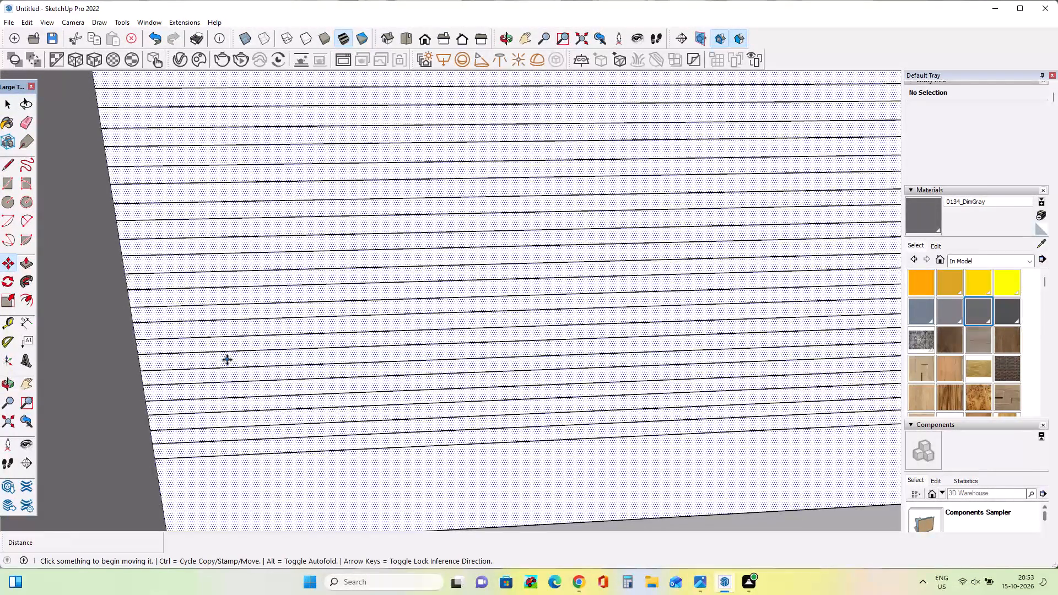
Examine the faces between the copied lines and the lines' far ends on the balcony's back wall.
left_click(10, 104)
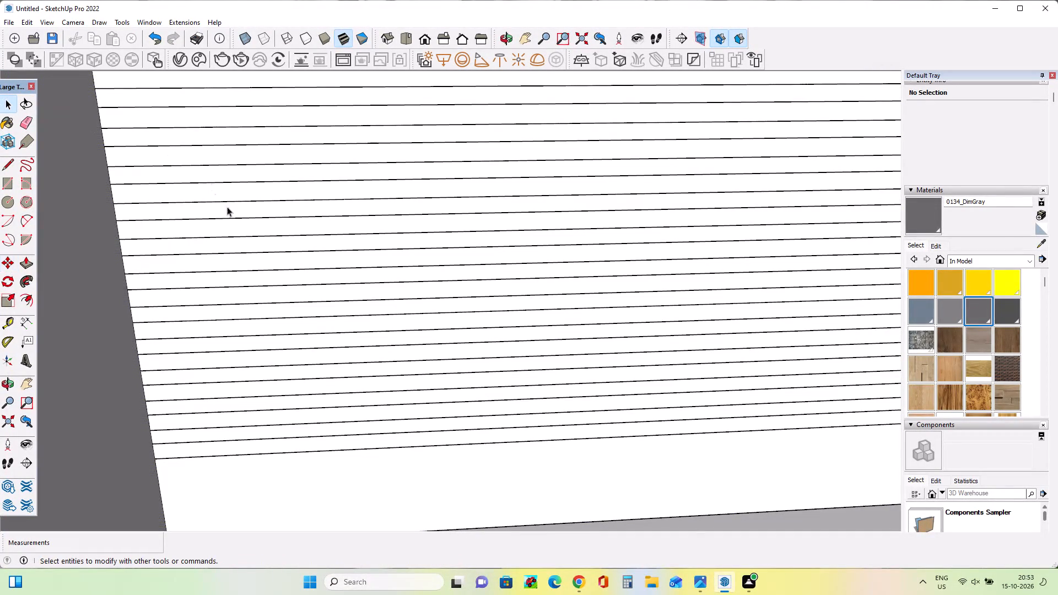
left_click(226, 178)
left_click(226, 195)
scroll(175, 231, "down", 14)
middle_click_drag(657, 214, 450, 179)
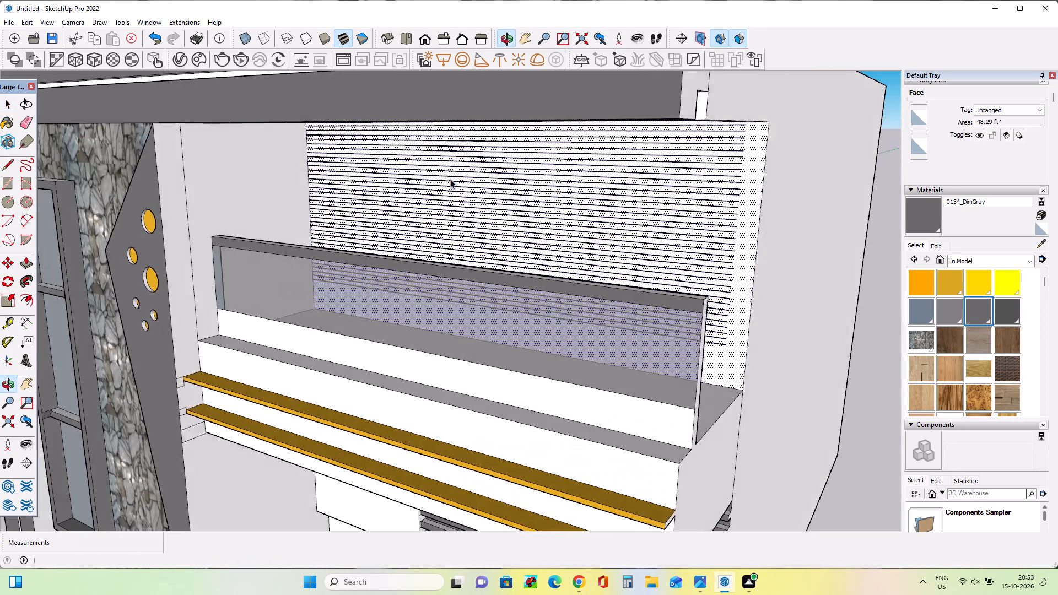
scroll(811, 237, "up", 4)
scroll(714, 225, "up", 3)
middle_click_drag(704, 229, 688, 237)
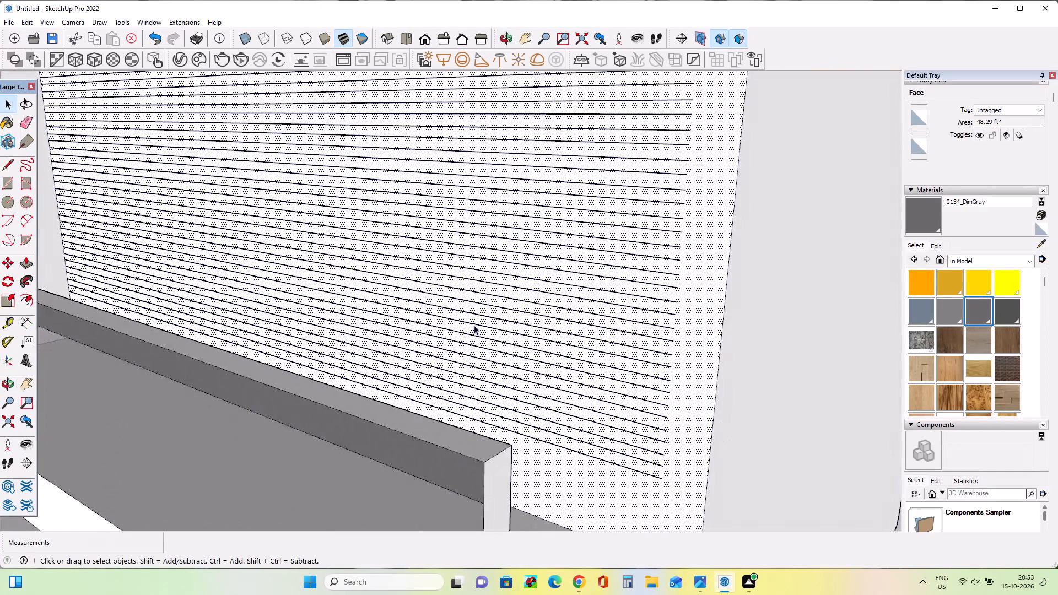
Extend the two lowest copied lines about 4 3/16 in to the side edge of the balcony's back wall.
left_click(7, 164)
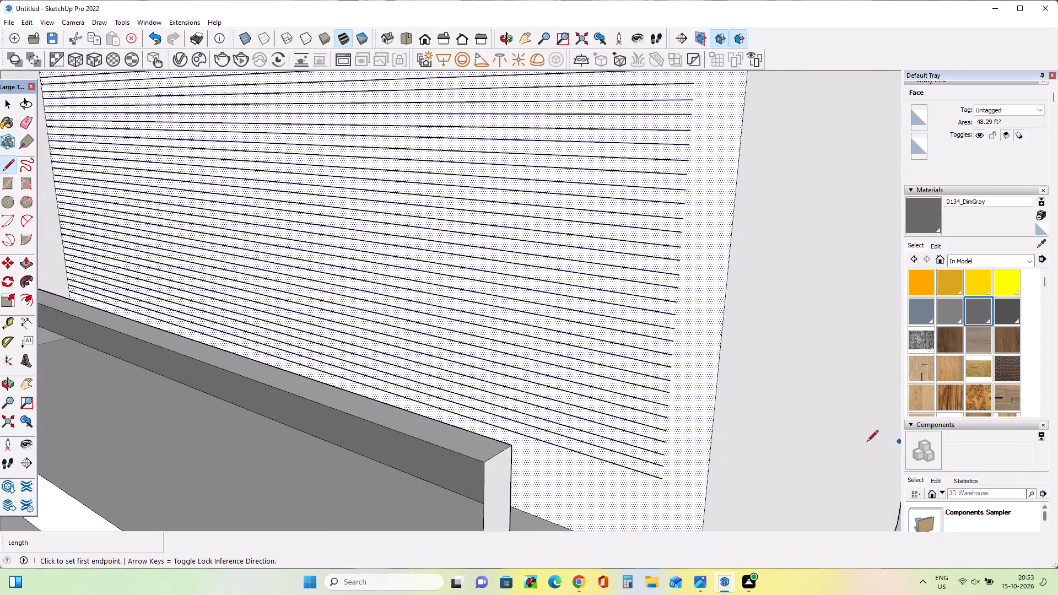
left_click(666, 464)
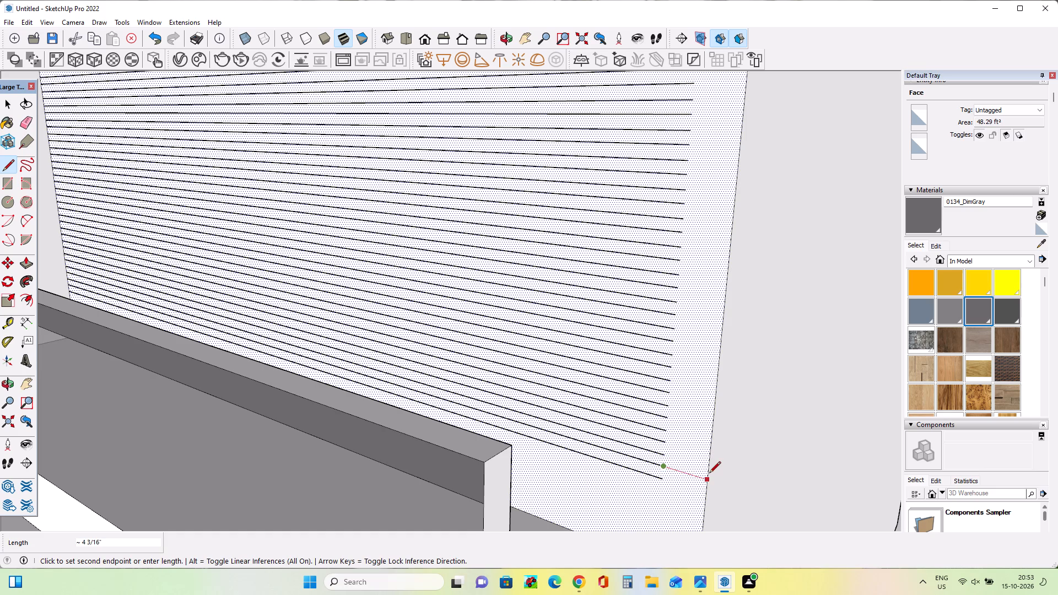
left_click(709, 474)
left_click(662, 482)
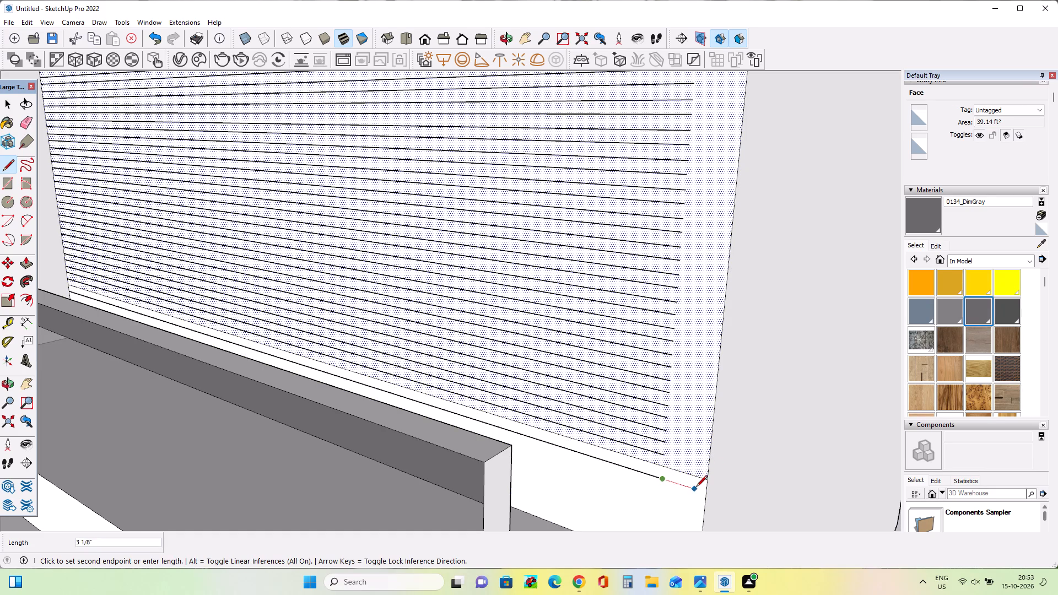
left_click(702, 493)
Extend the next five groove lines above them about 4 3/16 in each to the back wall's side edge.
middle_click_drag(694, 437, 668, 433)
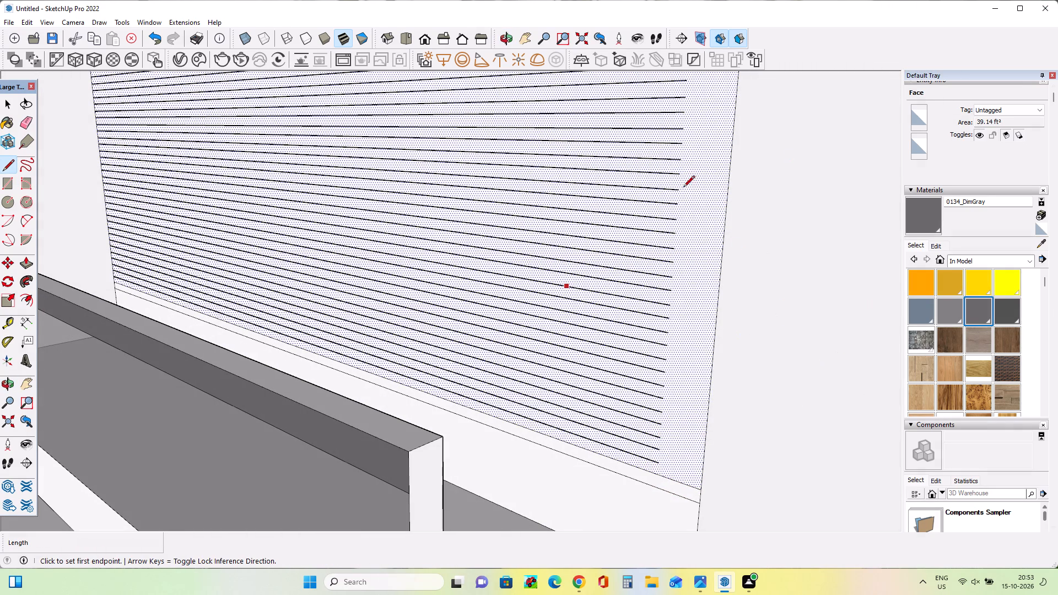
left_click(661, 464)
left_click(704, 476)
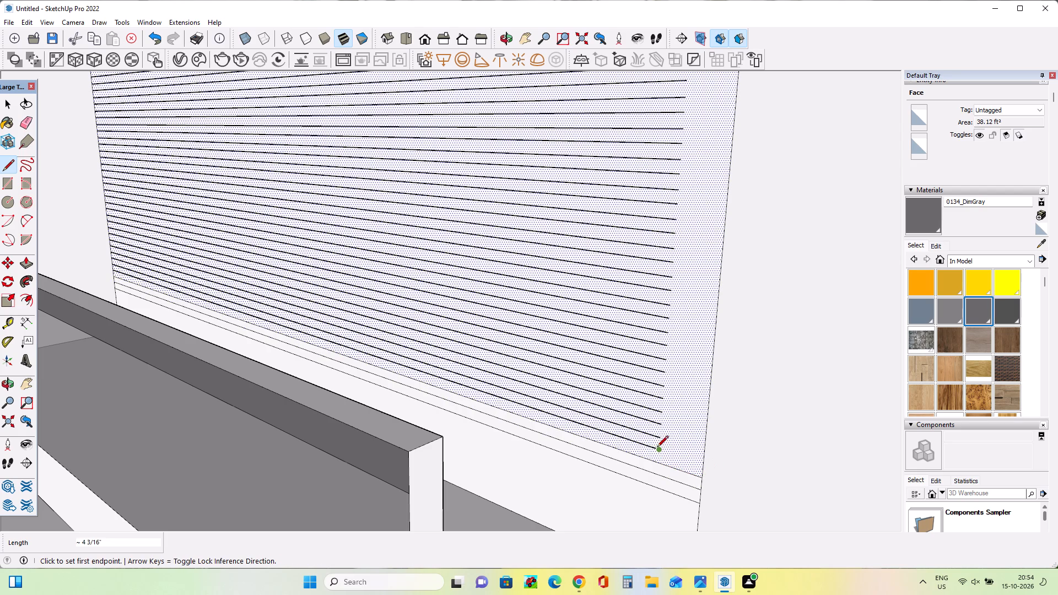
left_click(657, 448)
left_click(707, 464)
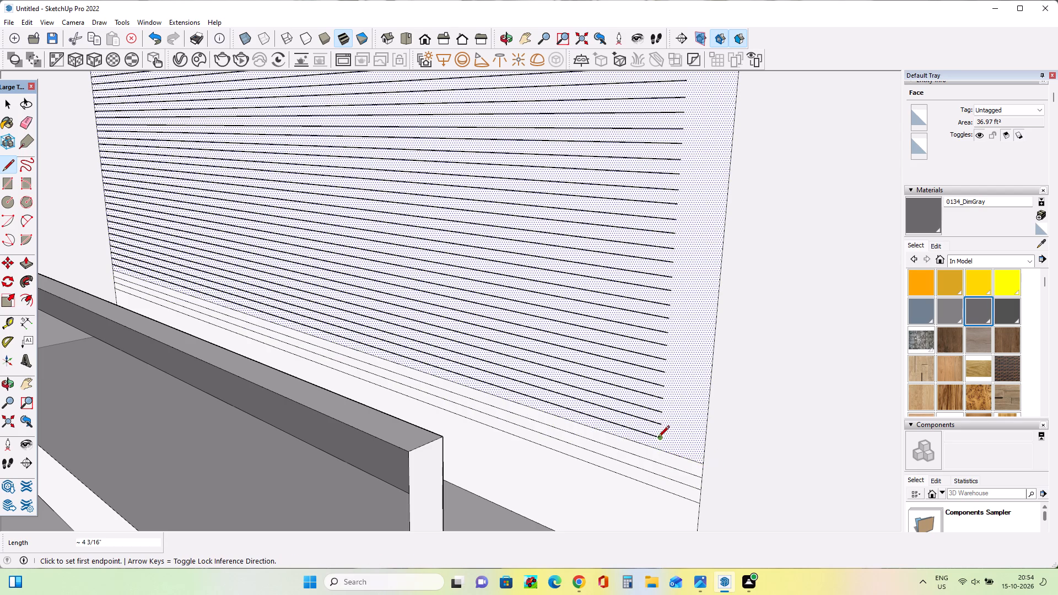
left_click(658, 438)
left_click(710, 452)
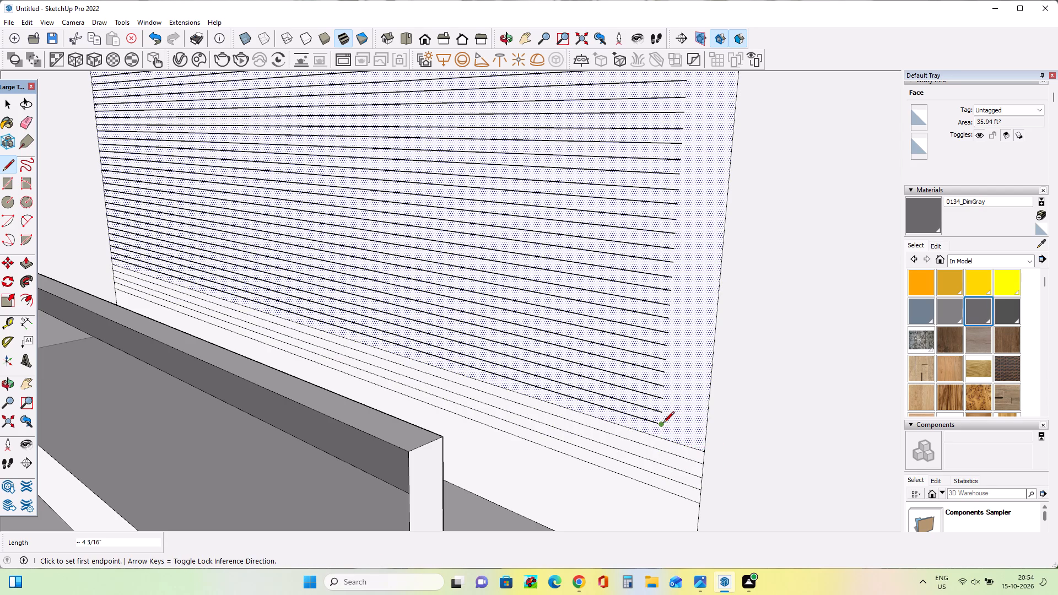
left_click(663, 424)
left_click(705, 440)
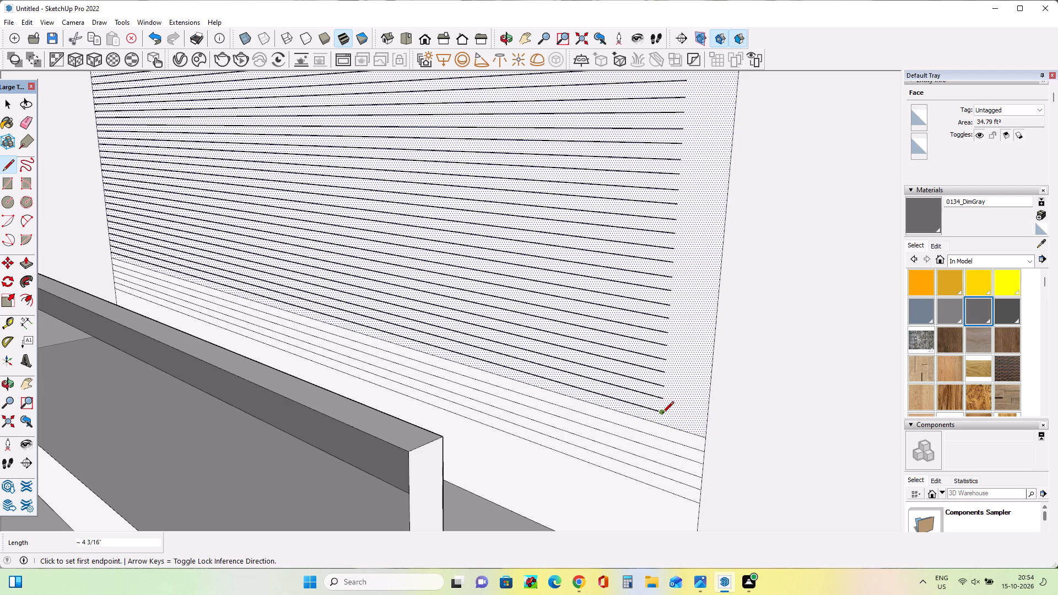
left_click(661, 414)
left_click(712, 423)
Continue up the back wall, extending the next five groove lines about 4 3/16 in to its side edge.
left_click(660, 402)
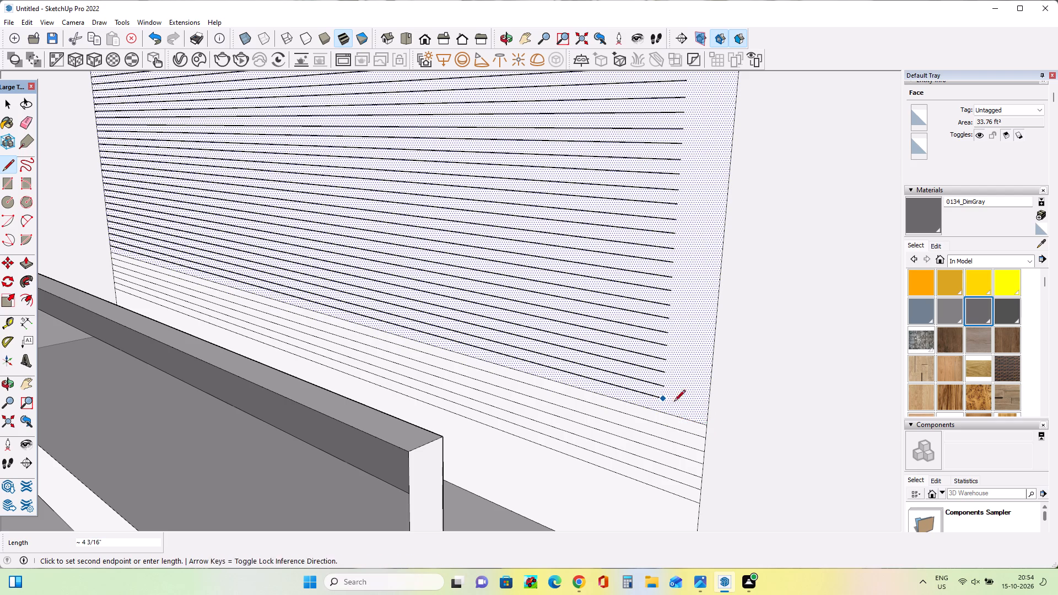
left_click(706, 405)
left_click(665, 385)
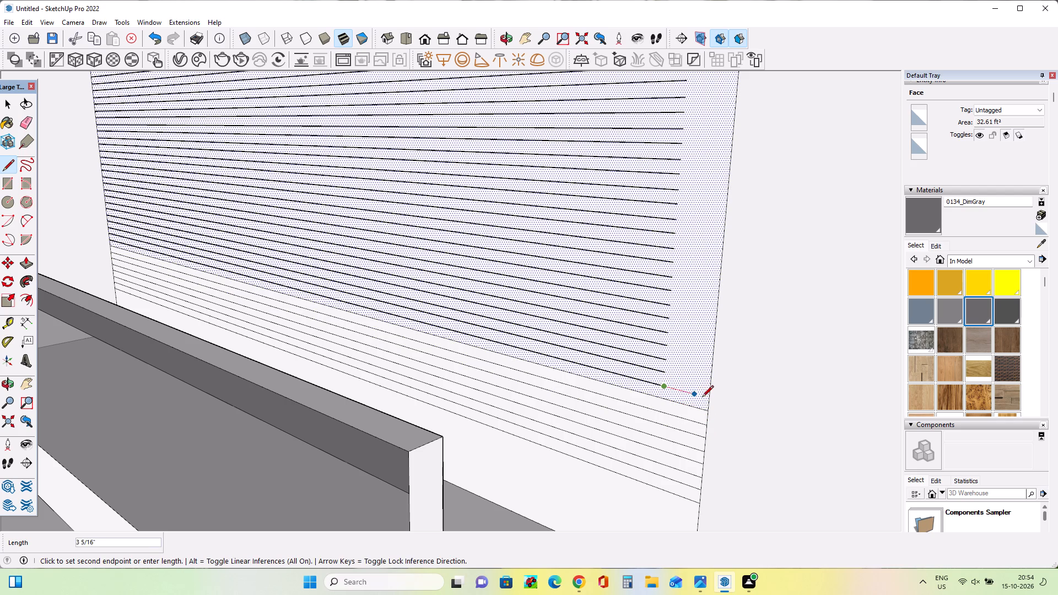
left_click(707, 399)
left_click(668, 374)
left_click(714, 382)
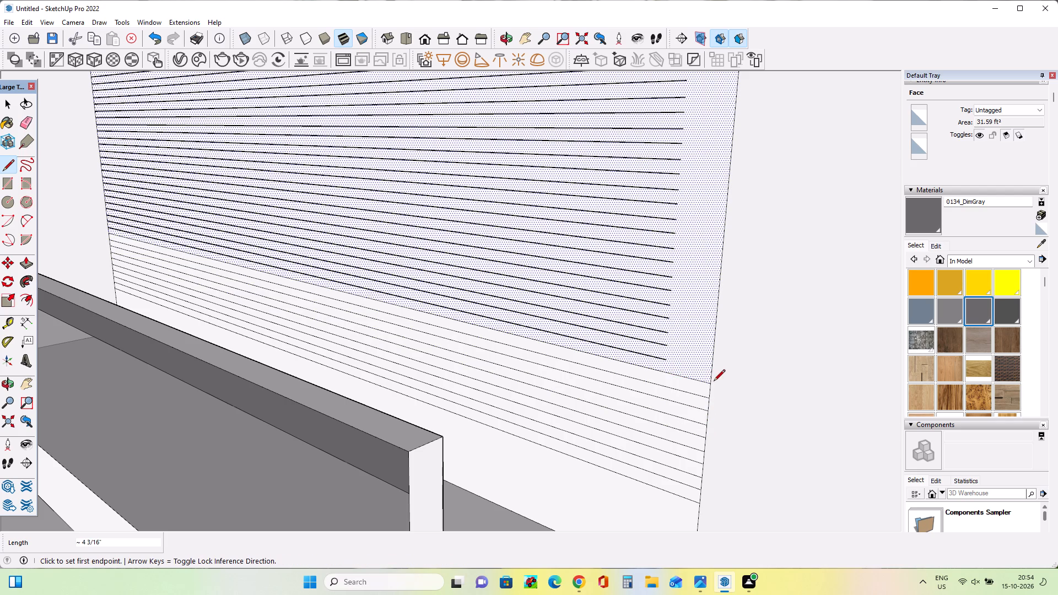
left_click(663, 359)
left_click(711, 372)
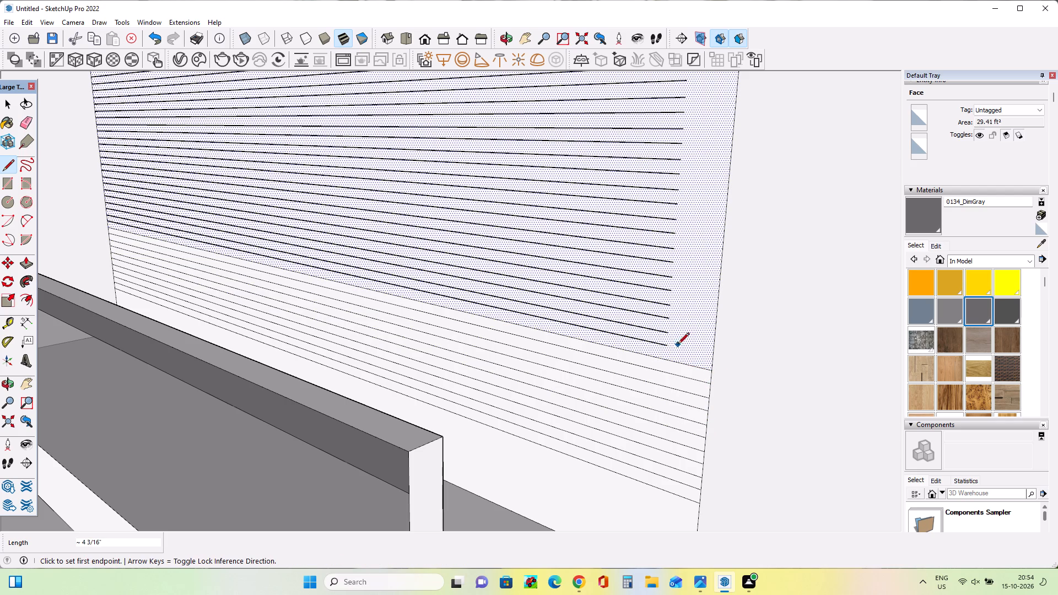
left_click(667, 347)
left_click(708, 356)
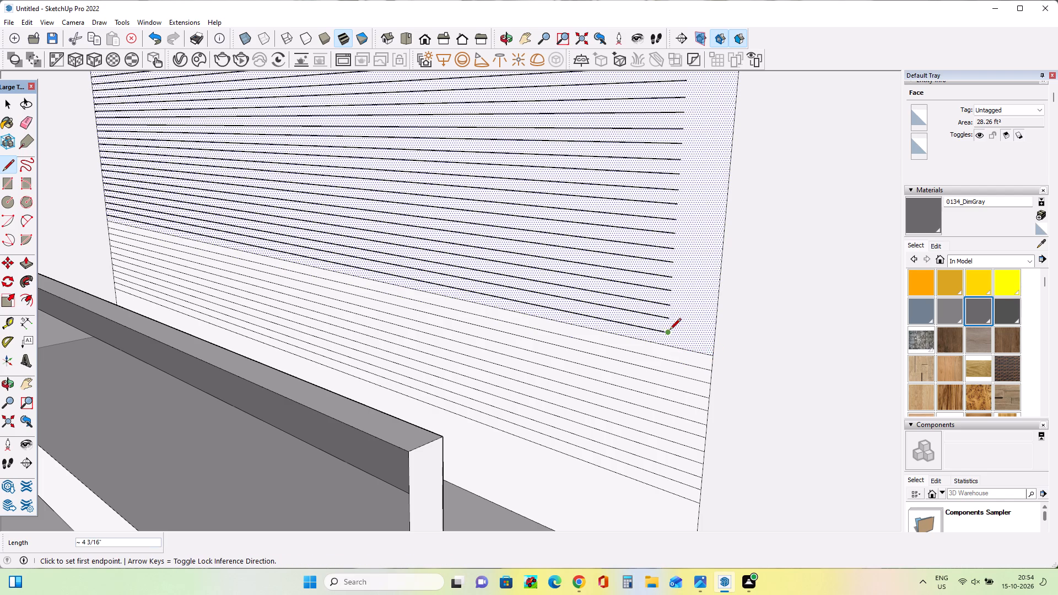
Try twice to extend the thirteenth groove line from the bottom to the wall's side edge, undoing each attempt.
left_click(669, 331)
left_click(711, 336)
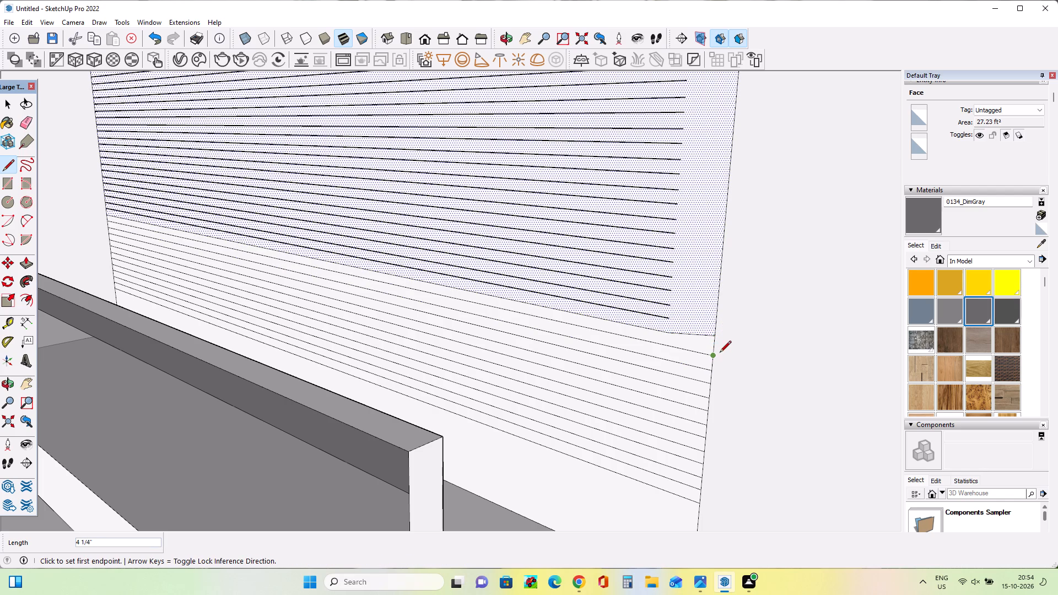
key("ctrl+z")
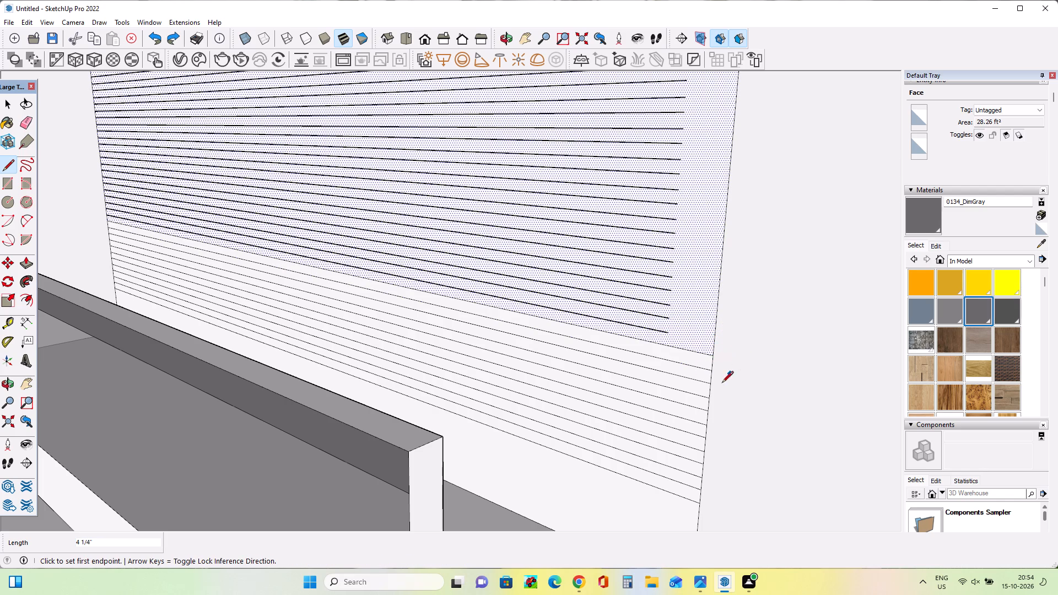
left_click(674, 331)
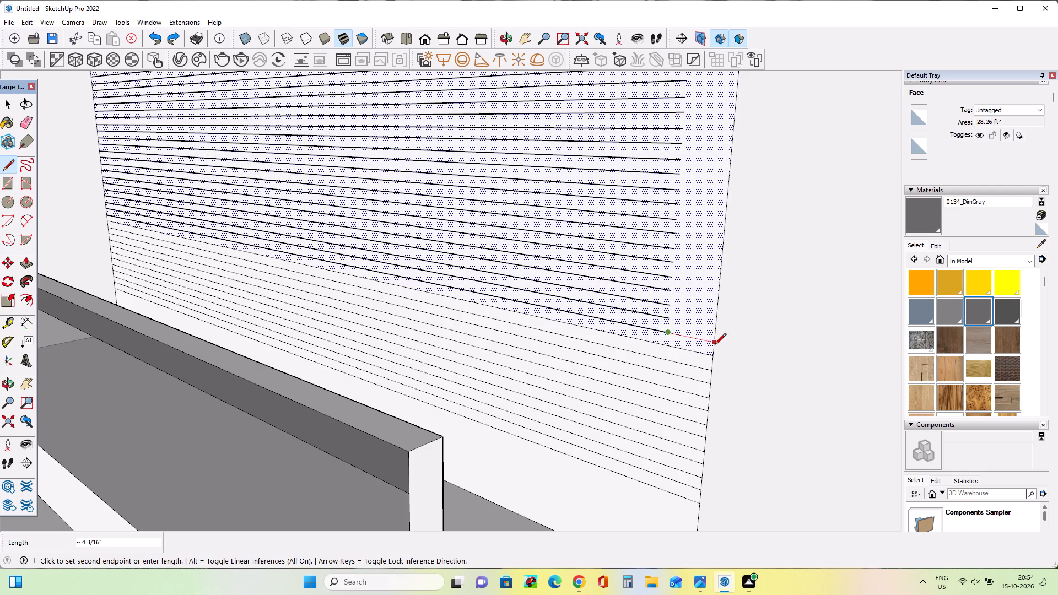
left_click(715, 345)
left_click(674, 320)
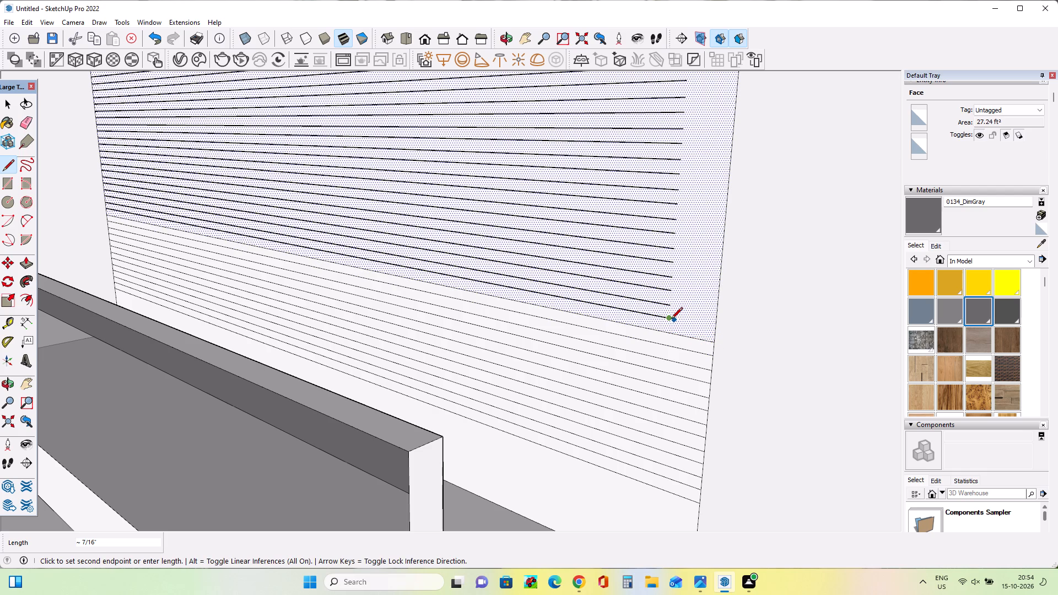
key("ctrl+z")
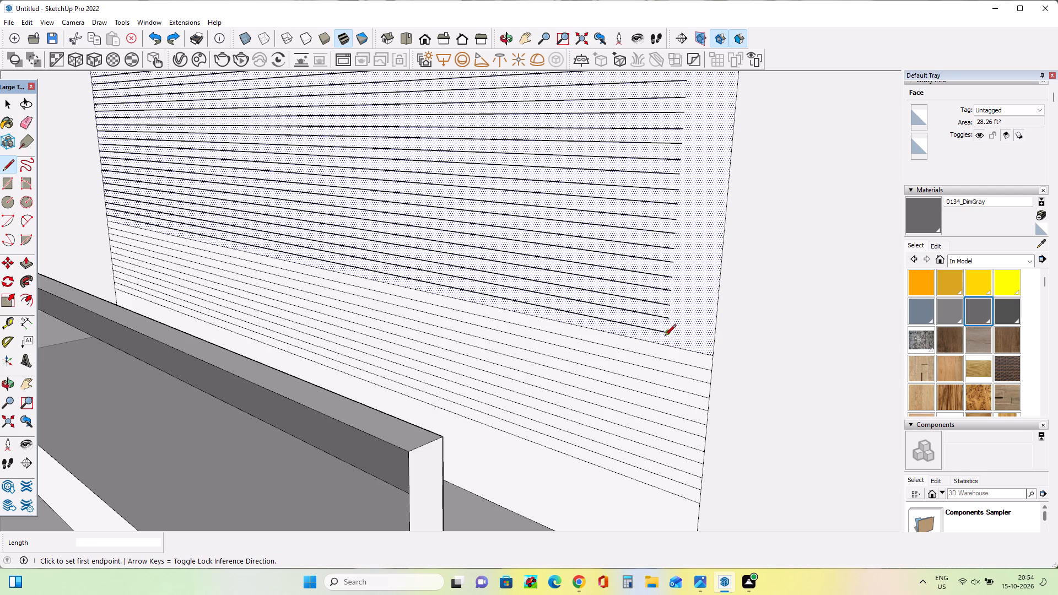
Extend the thirteenth to seventeenth groove lines from the bottom about 4 3/16 in to the back wall's side edge.
left_click(666, 335)
left_click(716, 340)
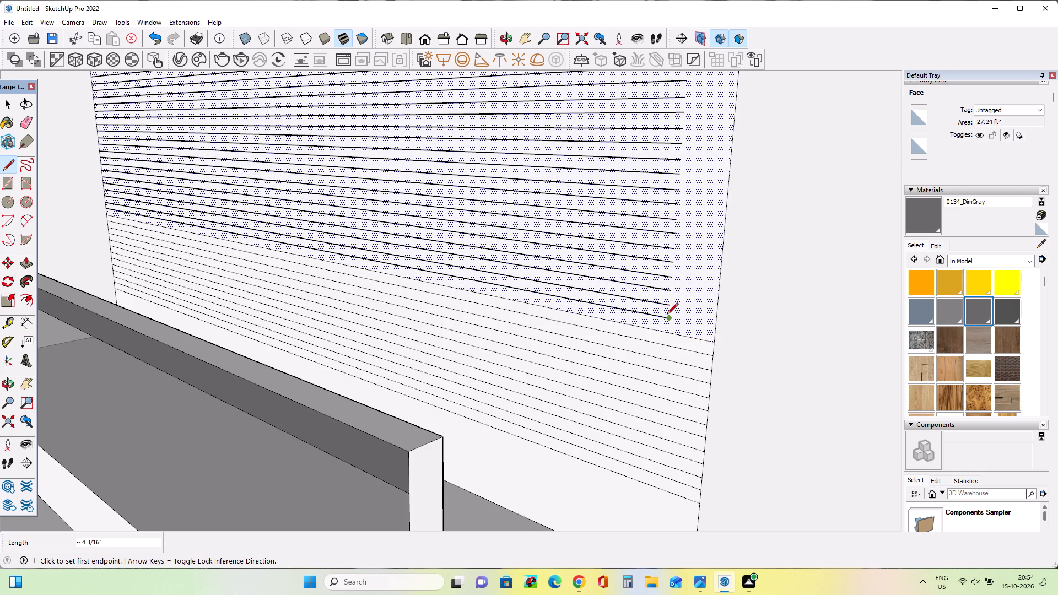
left_click(667, 315)
left_click(714, 328)
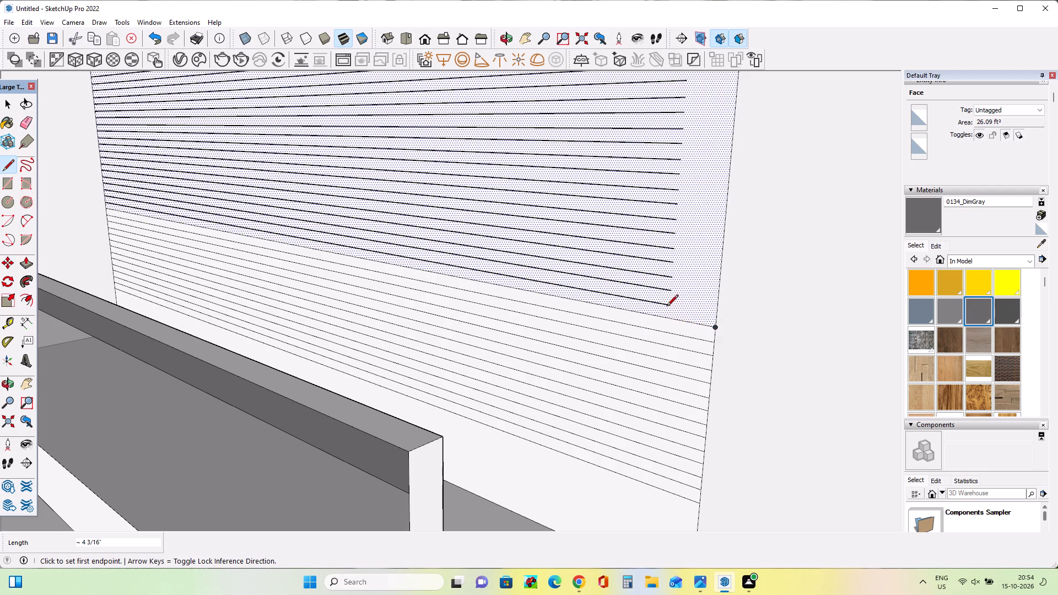
left_click(667, 306)
left_click(717, 313)
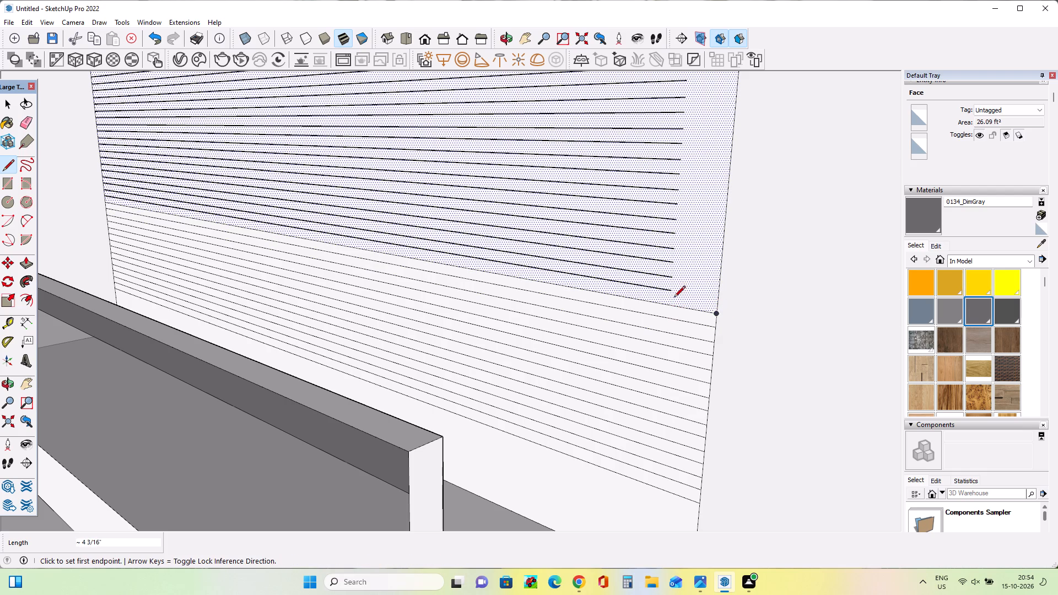
left_click(672, 289)
left_click(716, 296)
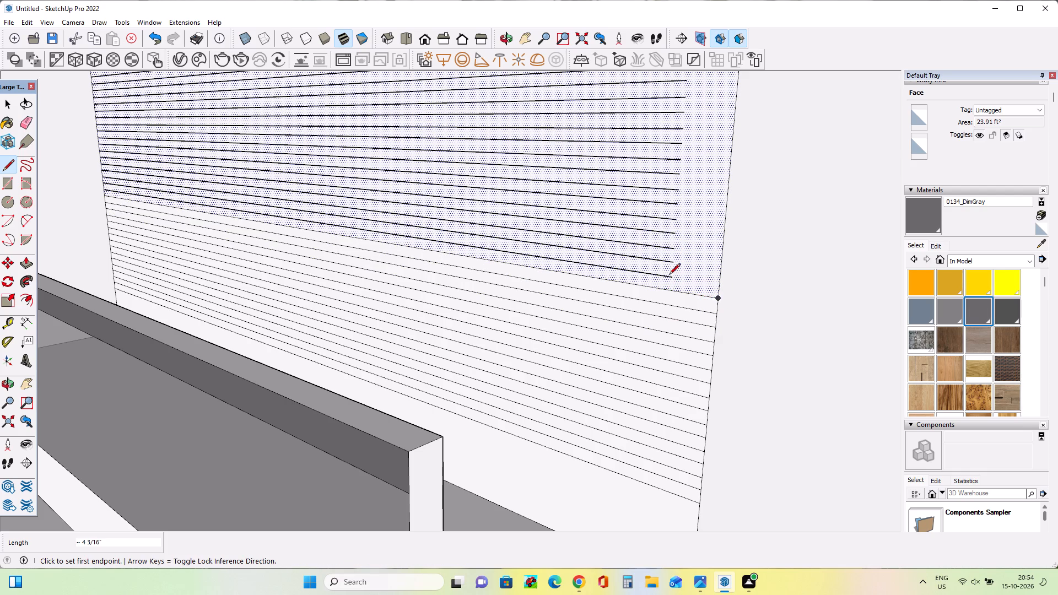
left_click(671, 274)
left_click(721, 281)
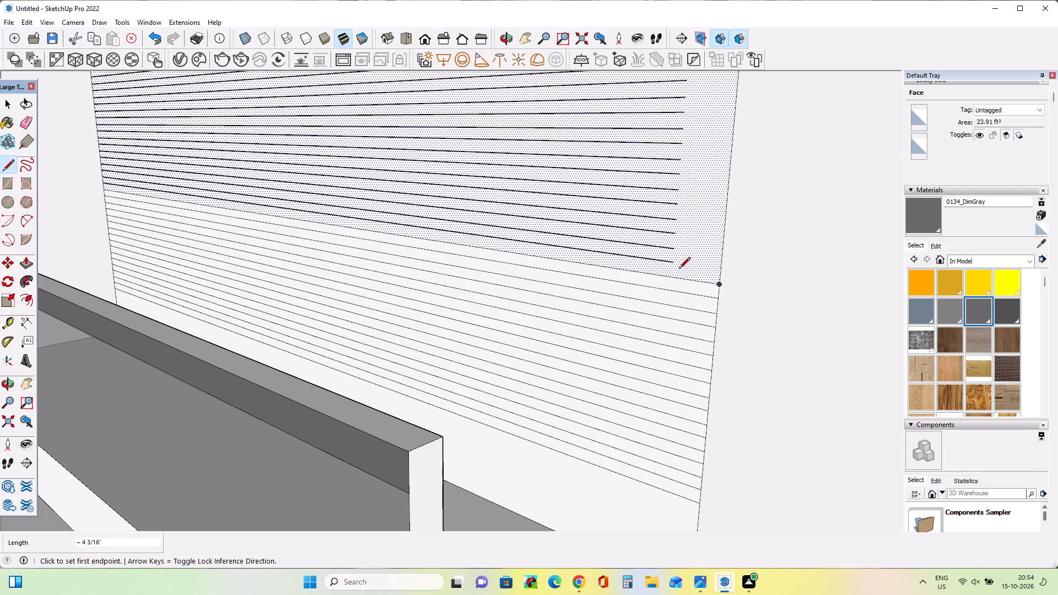
Extend the next five groove lines up the back wall about 4 3/16 in each to its side edge.
left_click(672, 263)
left_click(719, 270)
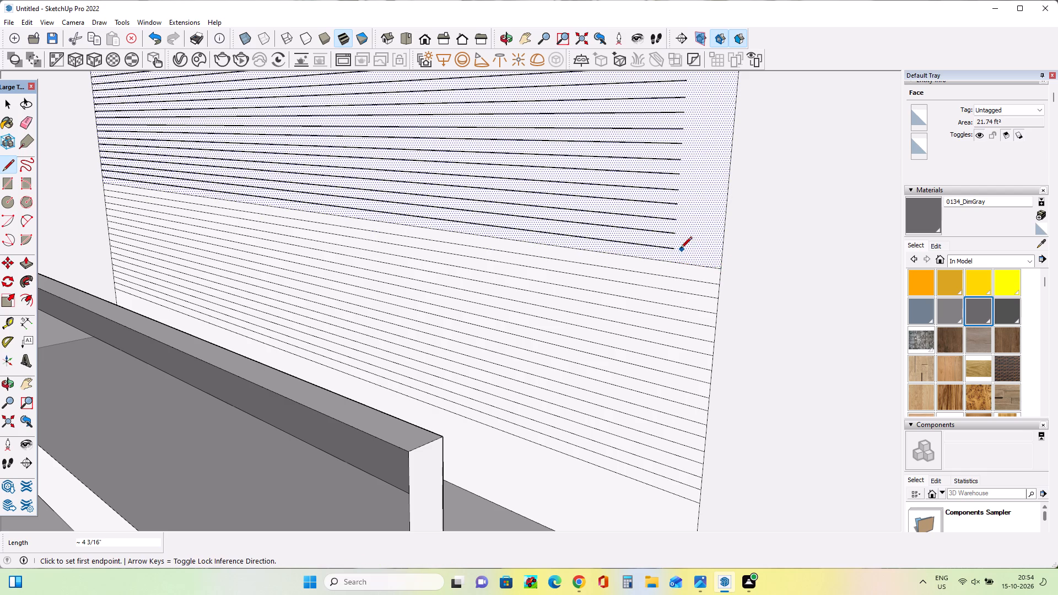
left_click(673, 249)
left_click(720, 253)
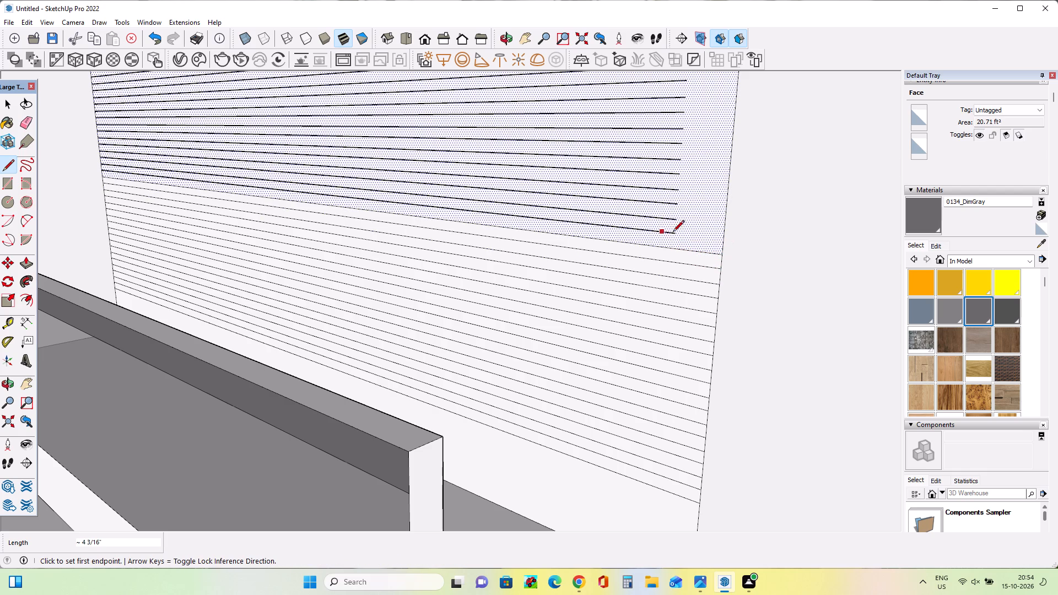
left_click(674, 233)
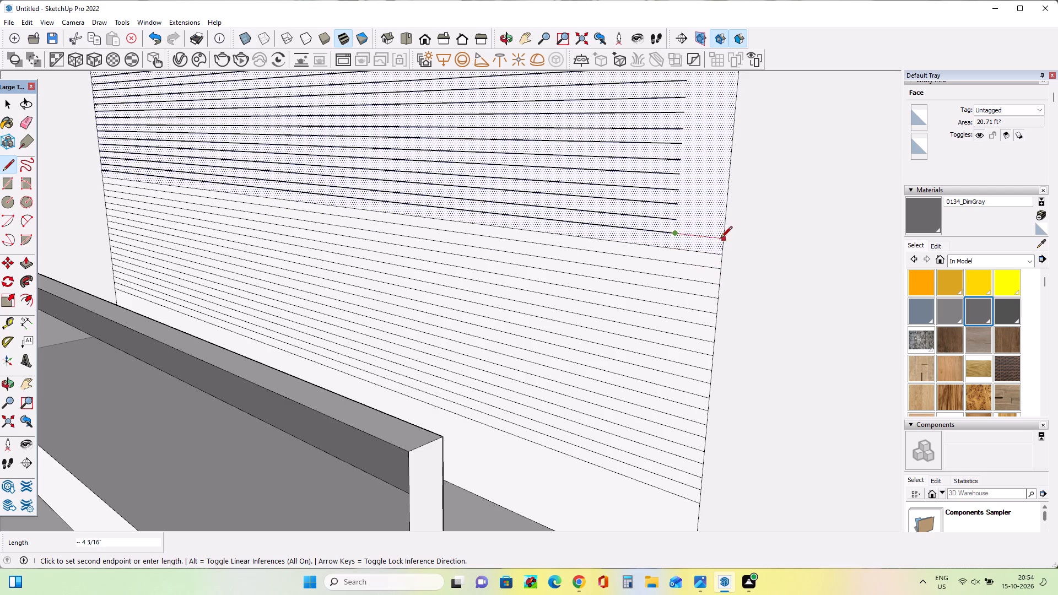
left_click(721, 239)
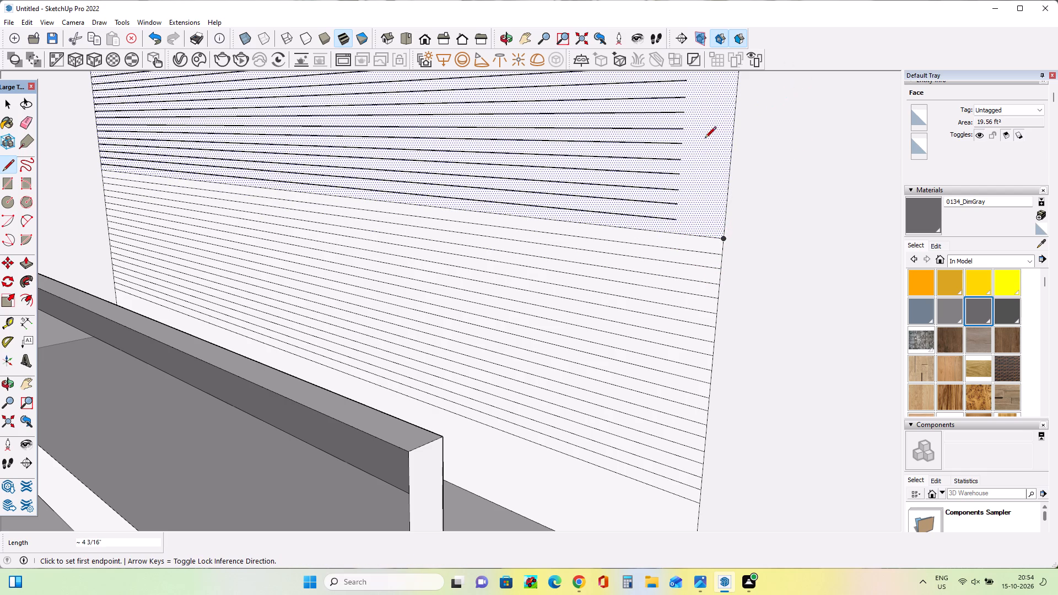
left_click(674, 221)
left_click(730, 219)
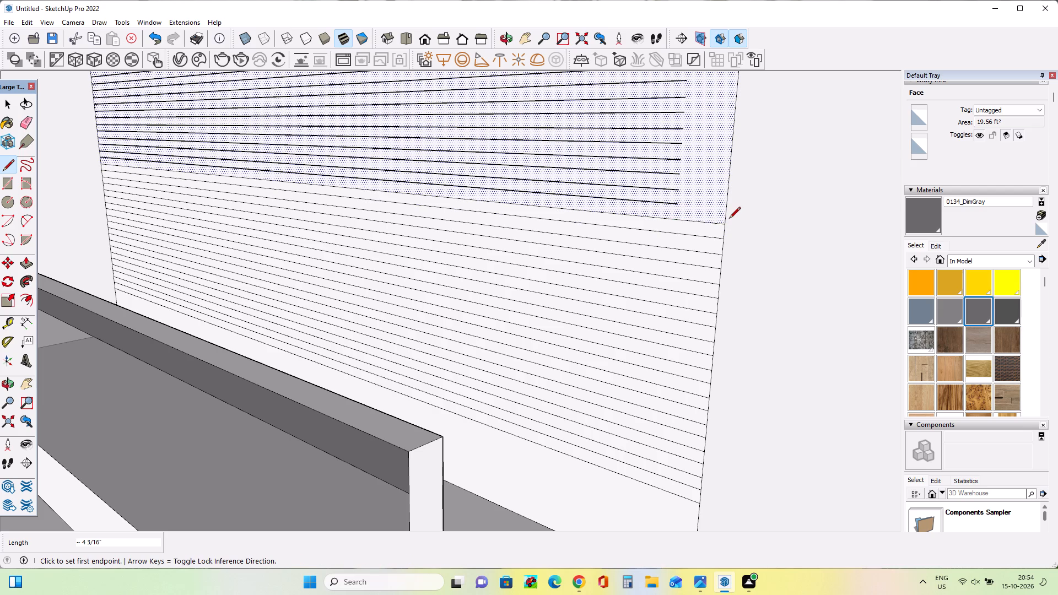
left_click(679, 204)
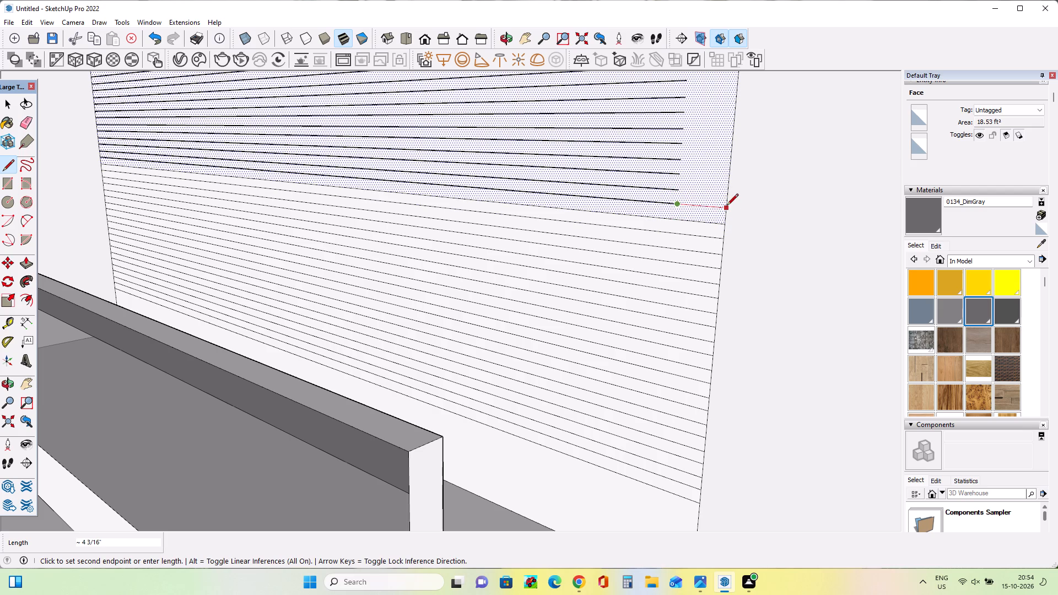
left_click(727, 206)
Extend the next seven groove lines up the back wall about 4 3/16 in each to its side edge.
left_click(676, 189)
left_click(726, 198)
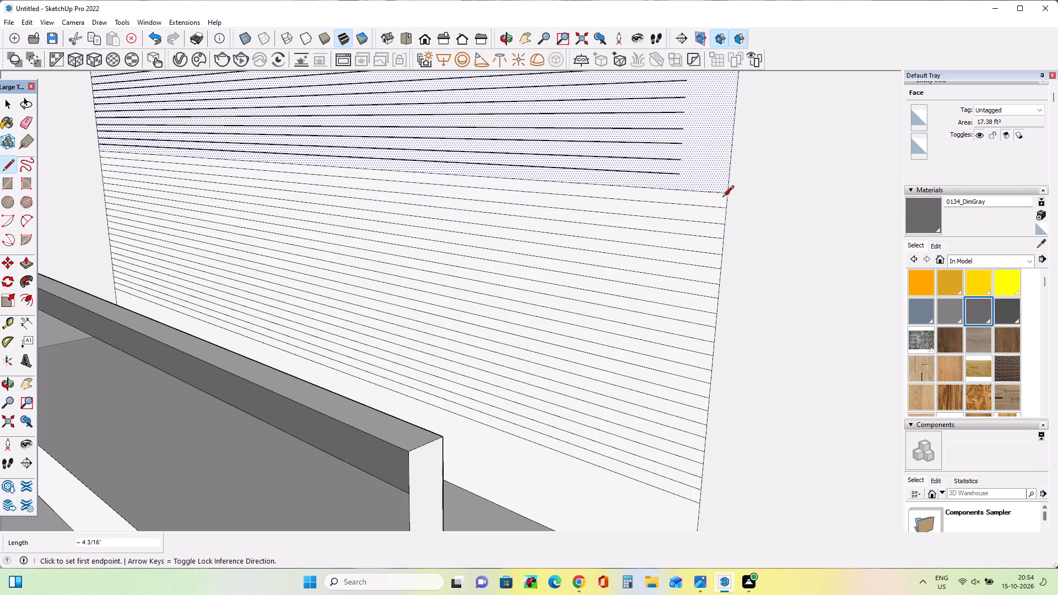
left_click(676, 174)
left_click(728, 177)
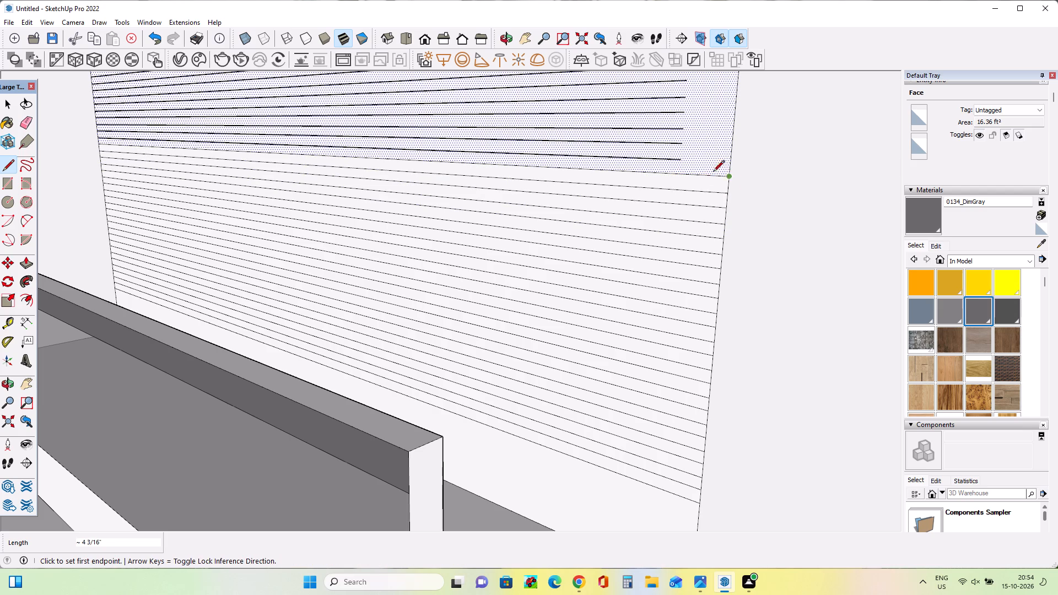
left_click(678, 162)
left_click(733, 163)
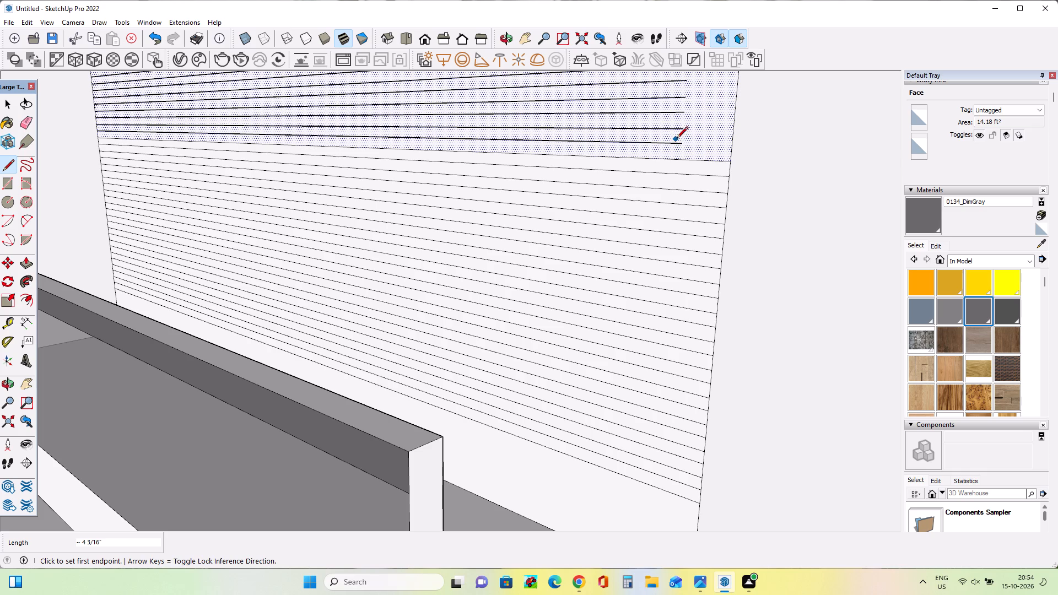
left_click(679, 147)
left_click(730, 142)
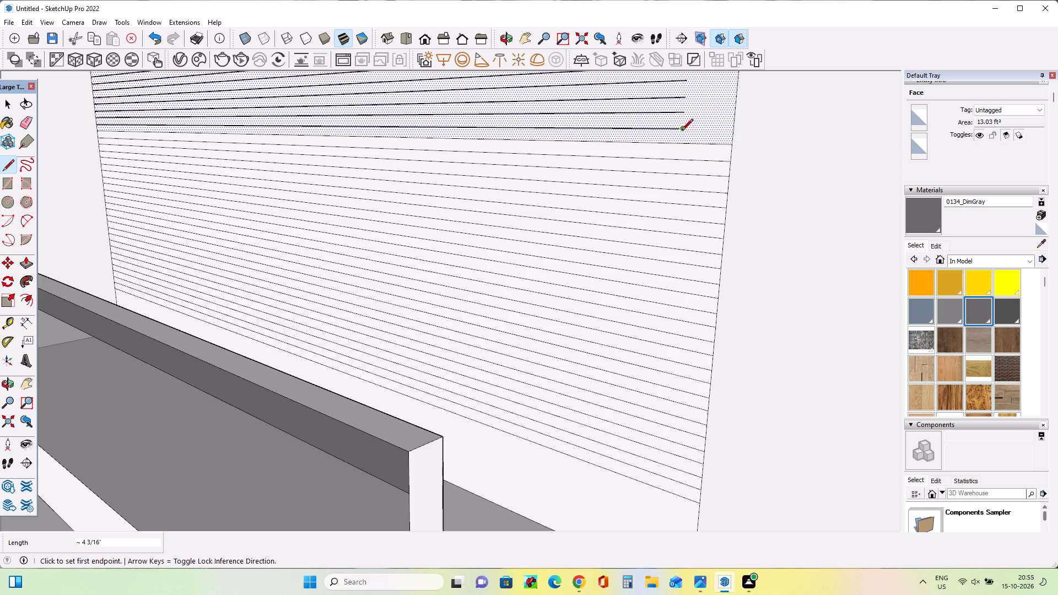
left_click(681, 131)
left_click(733, 131)
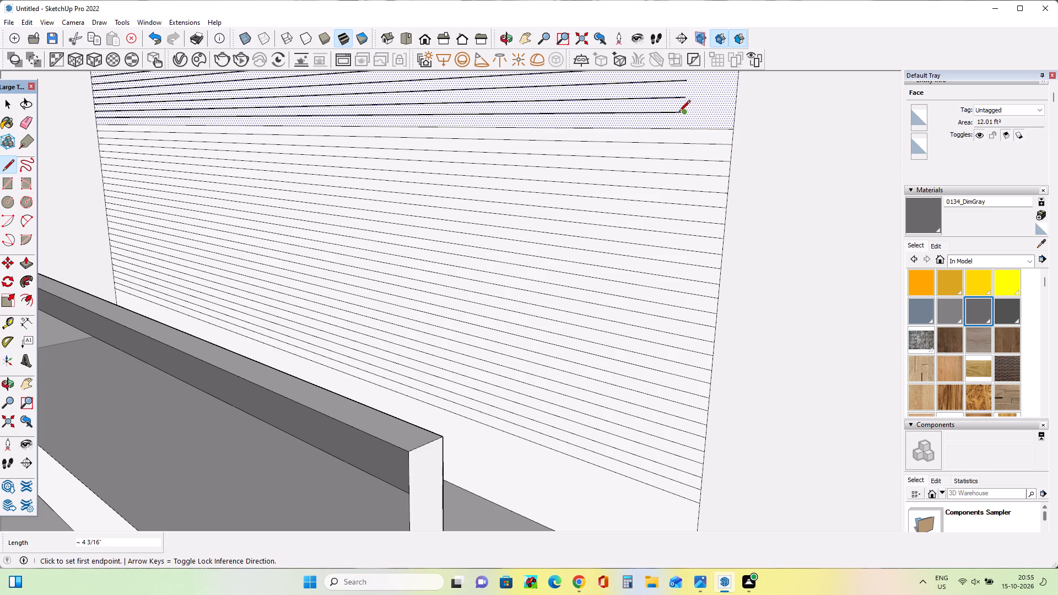
left_click(679, 112)
left_click(730, 118)
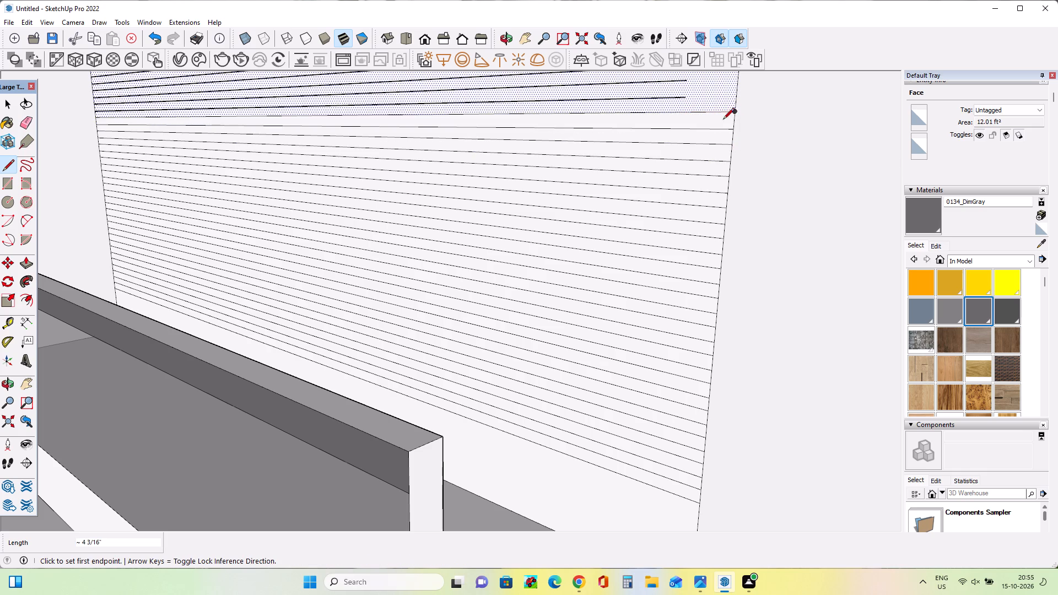
left_click(681, 99)
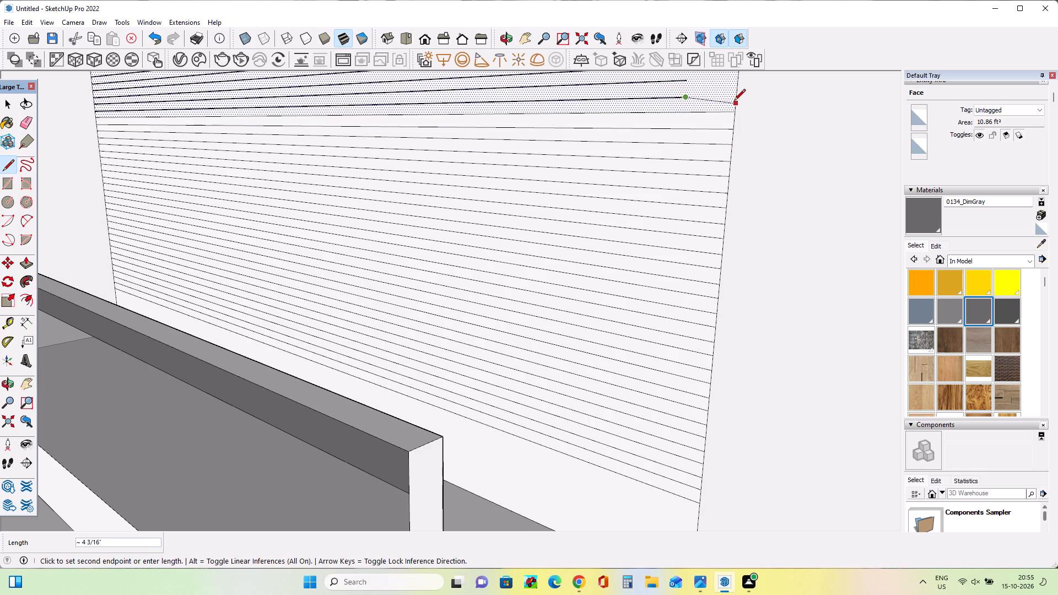
left_click(733, 100)
Extend the topmost groove line about 4 3/16 in to the back wall's side edge.
scroll(706, 143, "down", 9)
scroll(706, 144, "up", 1)
scroll(706, 144, "down", 5)
scroll(709, 138, "up", 1)
scroll(709, 138, "down", 1)
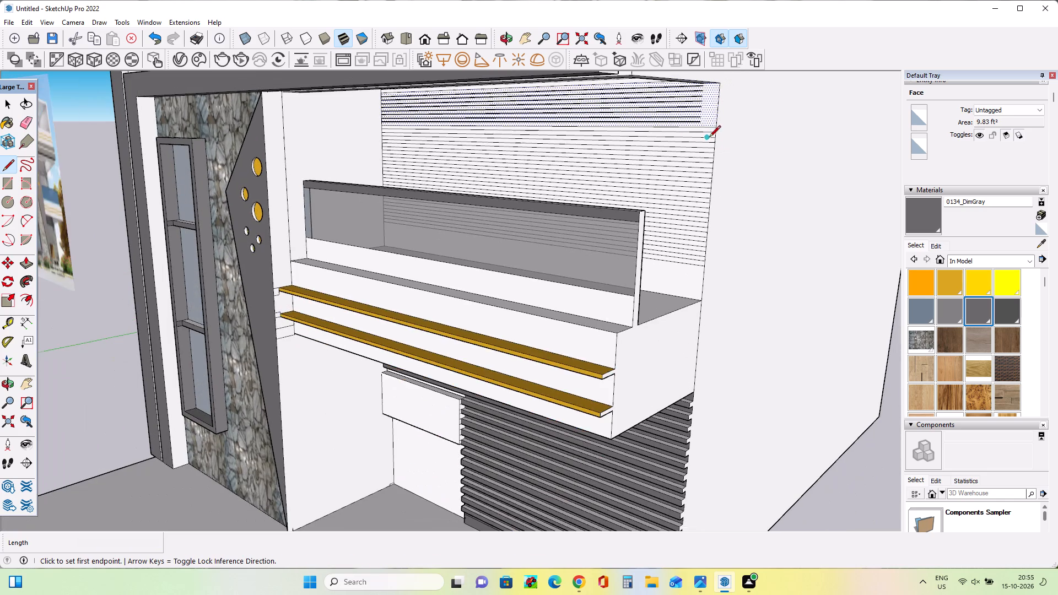
scroll(707, 92, "up", 6)
scroll(704, 93, "down", 1)
scroll(704, 93, "up", 1)
left_click(703, 80)
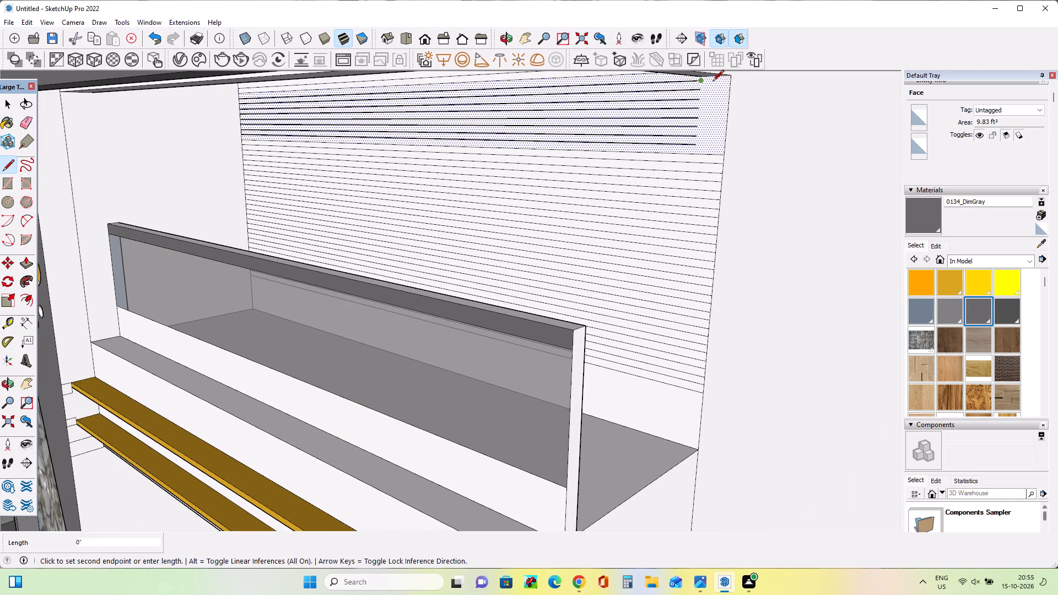
left_click(728, 86)
left_click(698, 94)
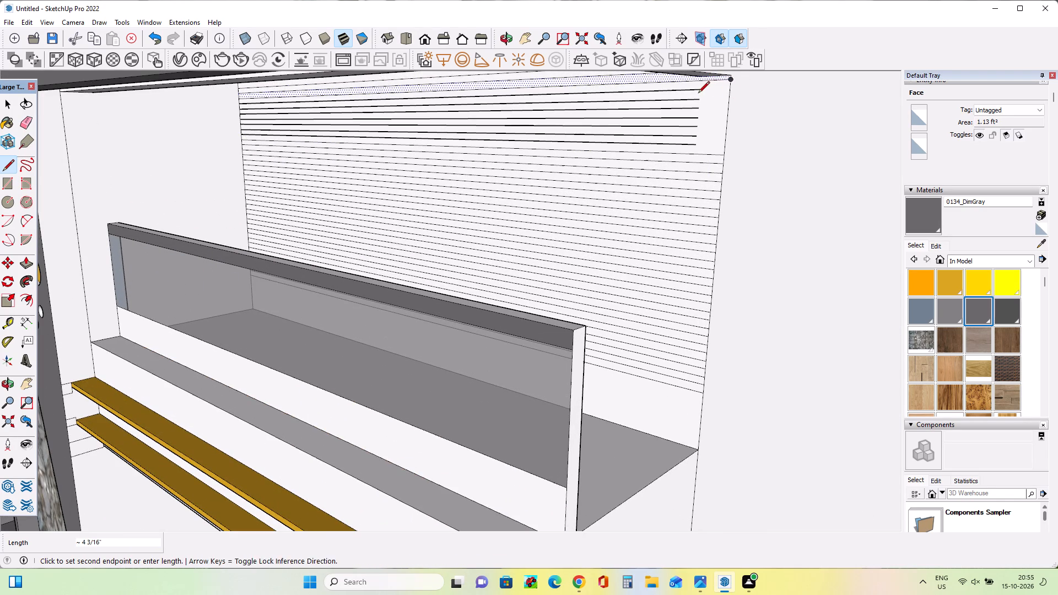
key("Escape")
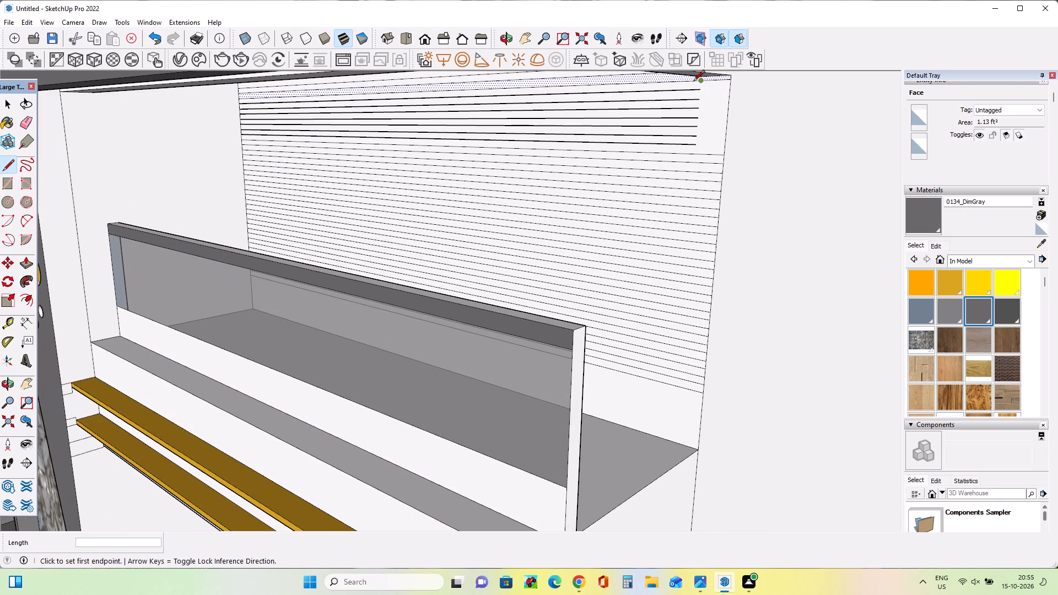
Working down from the second groove line, extend the remaining seven short lines about 4 3/16 in to the back wall's side edge.
left_click(699, 90)
left_click(732, 92)
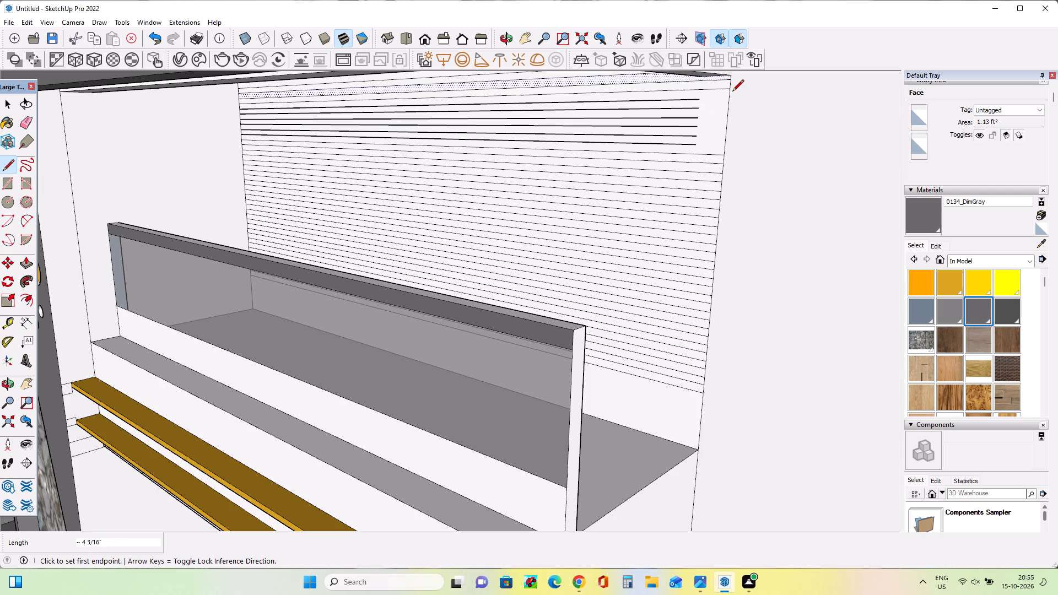
left_click(696, 101)
left_click(725, 105)
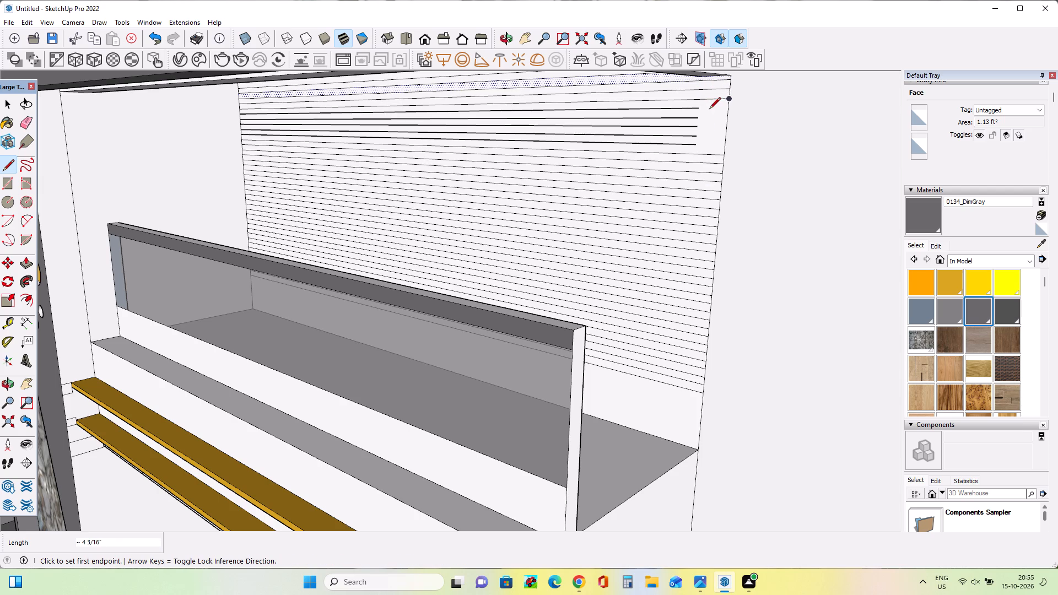
left_click(695, 110)
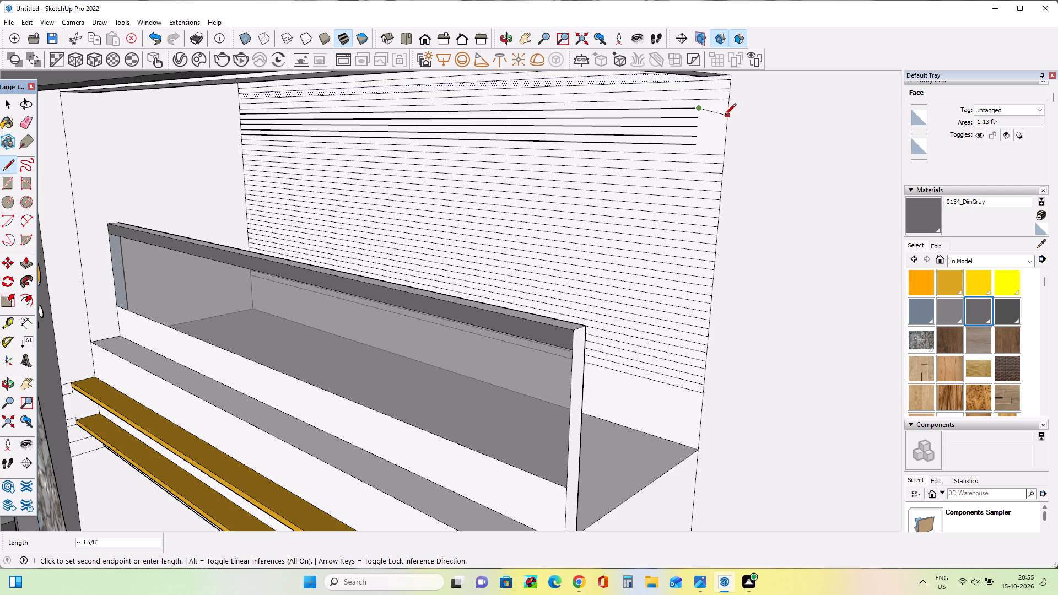
left_click(727, 110)
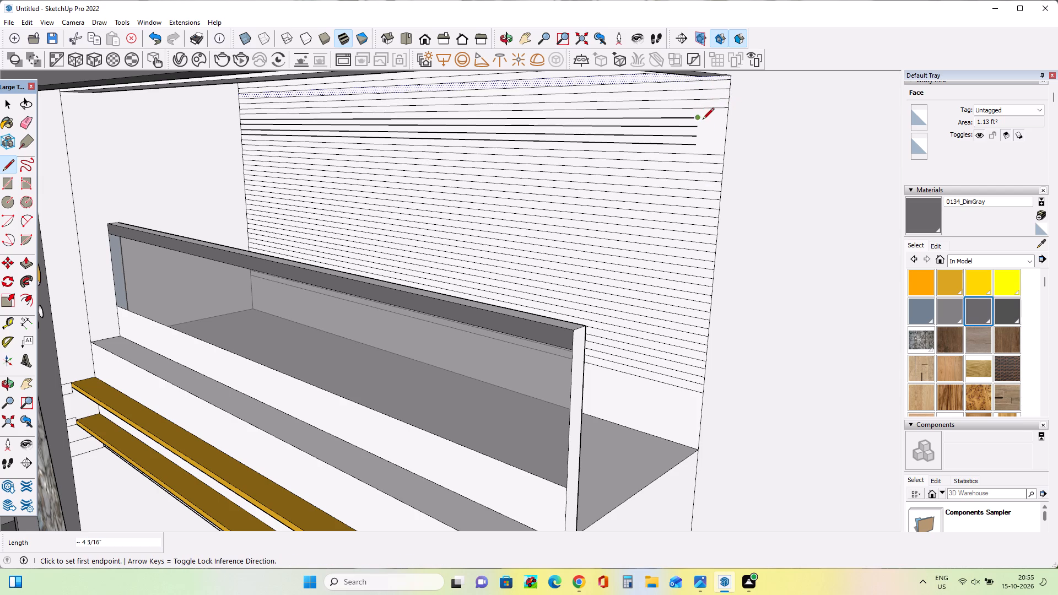
left_click(699, 118)
left_click(728, 119)
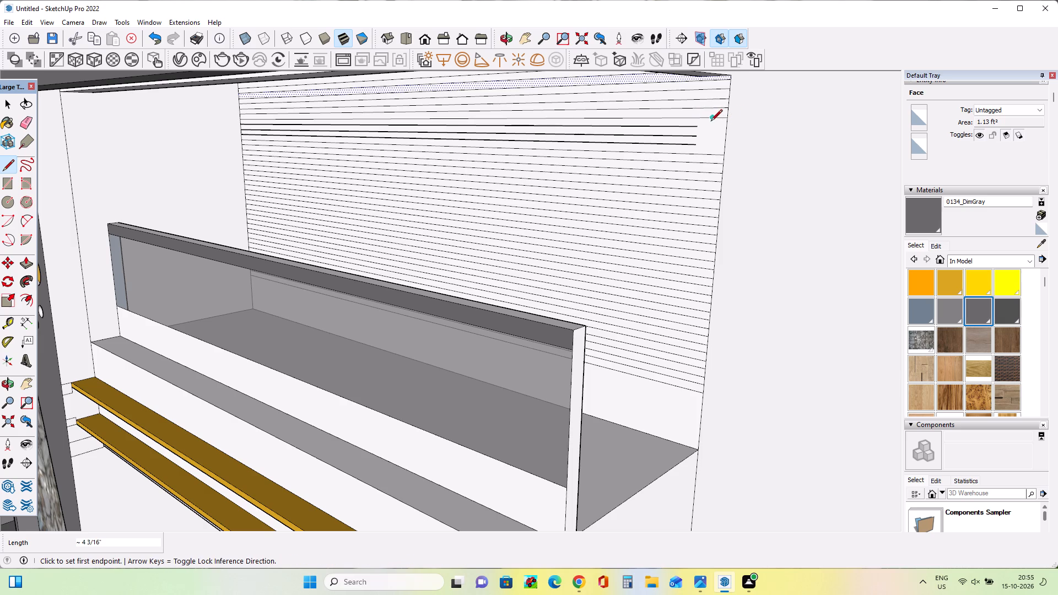
left_click(693, 128)
left_click(725, 130)
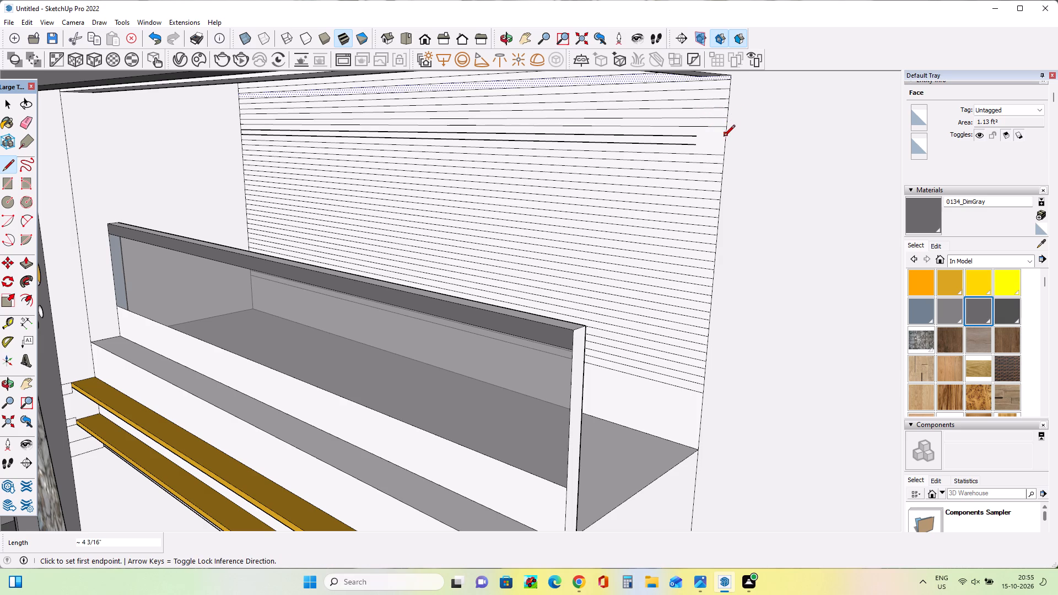
left_click(697, 137)
left_click(722, 135)
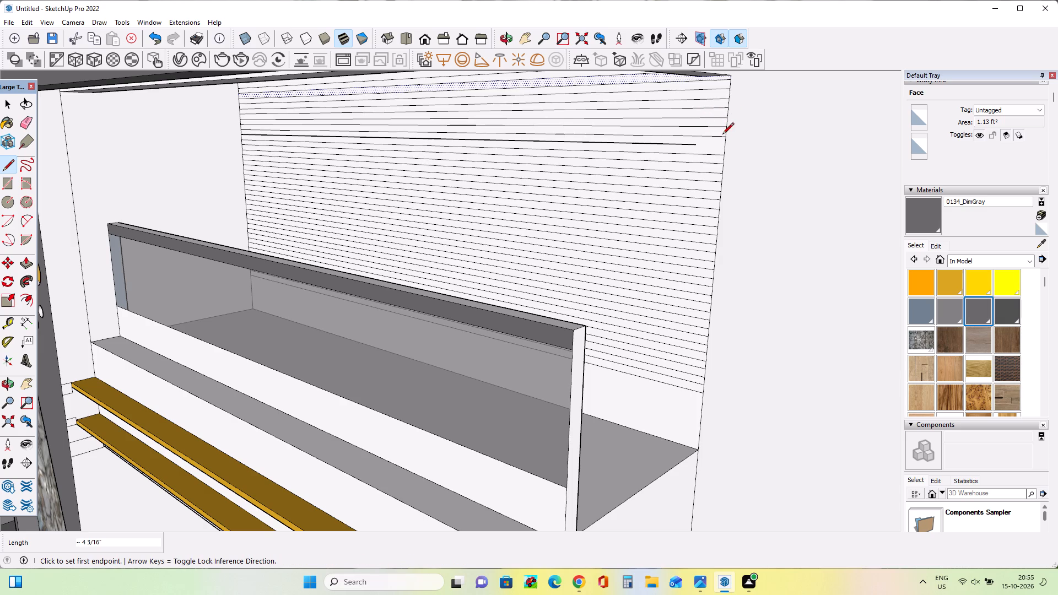
left_click(697, 146)
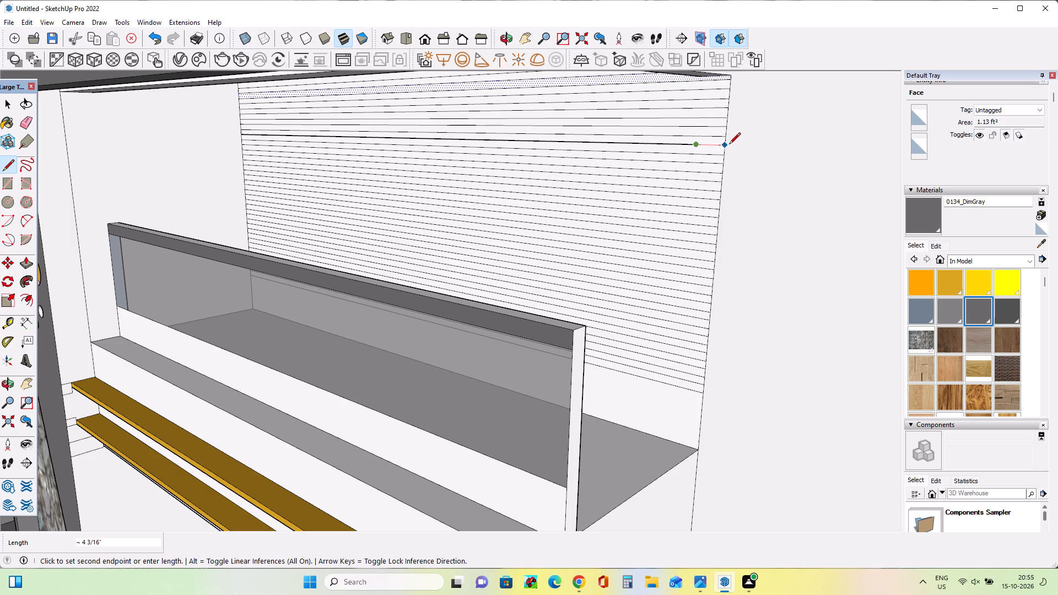
left_click(729, 145)
Copy the two lowest groove lines 2 1/2 in down the back wall and array them as four copies (*4).
scroll(685, 250, "down", 1)
middle_click_drag(698, 294, 709, 373)
scroll(668, 361, "up", 3)
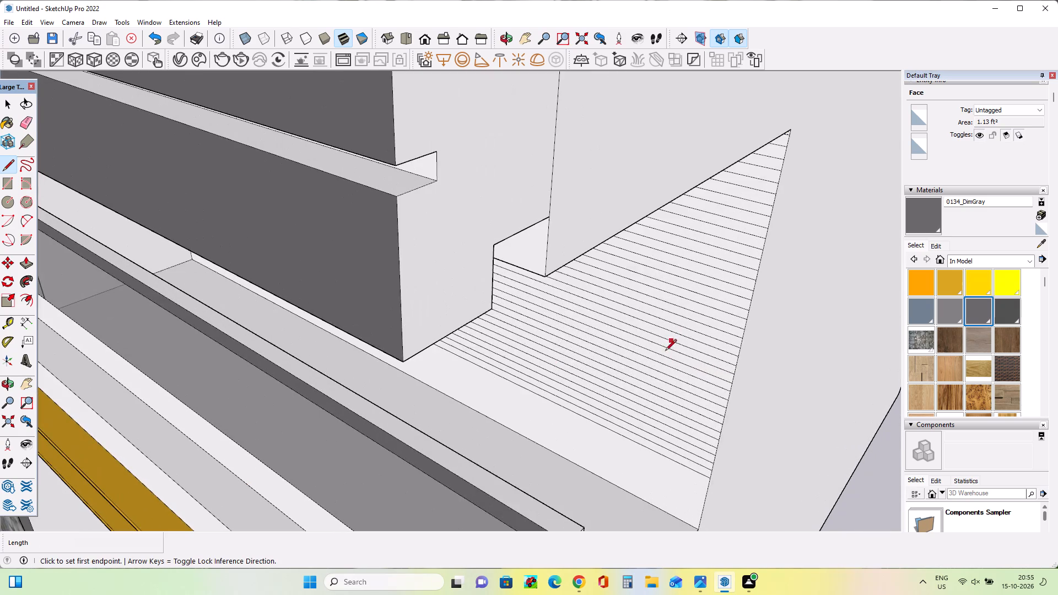
middle_click_drag(662, 355, 754, 229)
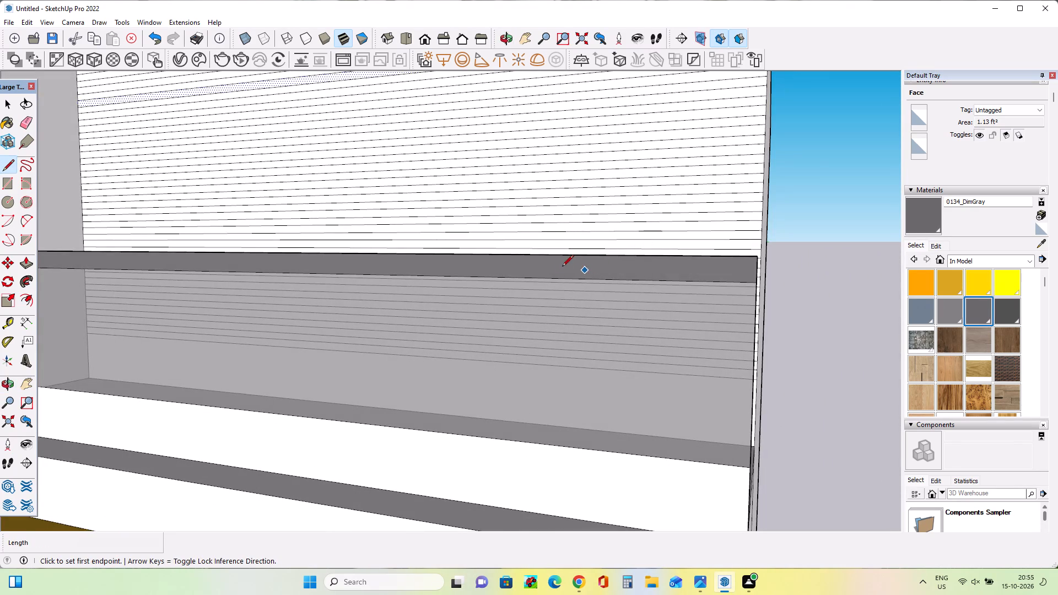
middle_click_drag(562, 267, 626, 394)
scroll(633, 321, "down", 3)
scroll(730, 320, "down", 3)
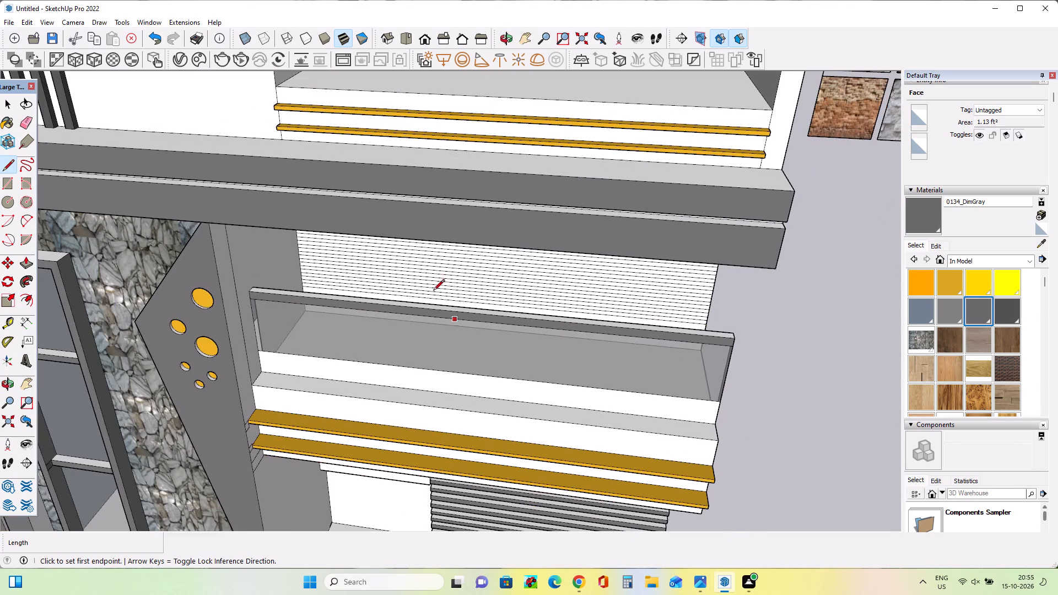
scroll(429, 287, "up", 6)
scroll(399, 292, "down", 1)
scroll(399, 292, "up", 2)
middle_click_drag(403, 306, 428, 311)
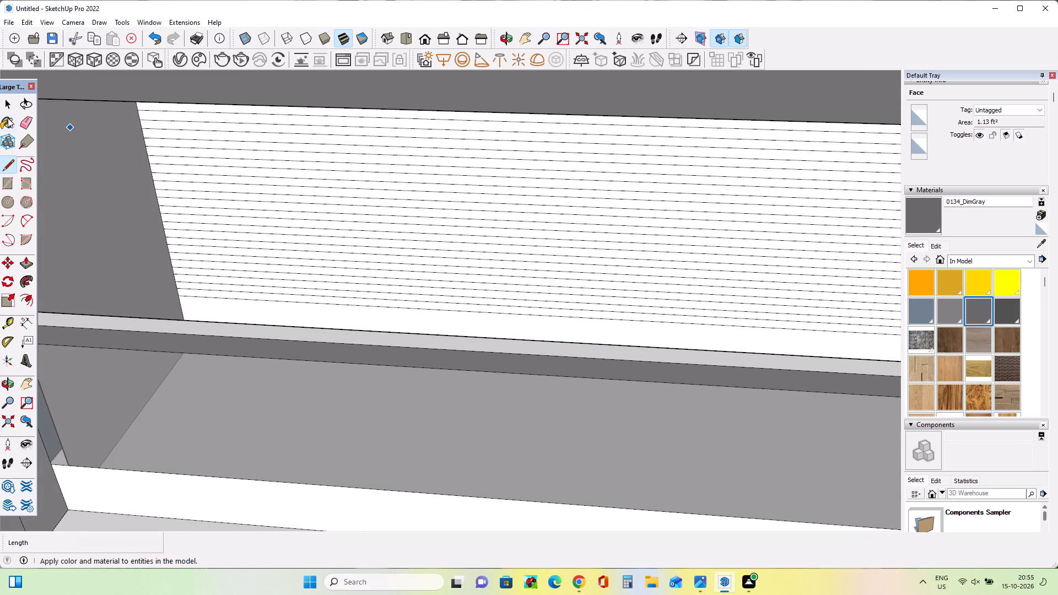
left_click(8, 106)
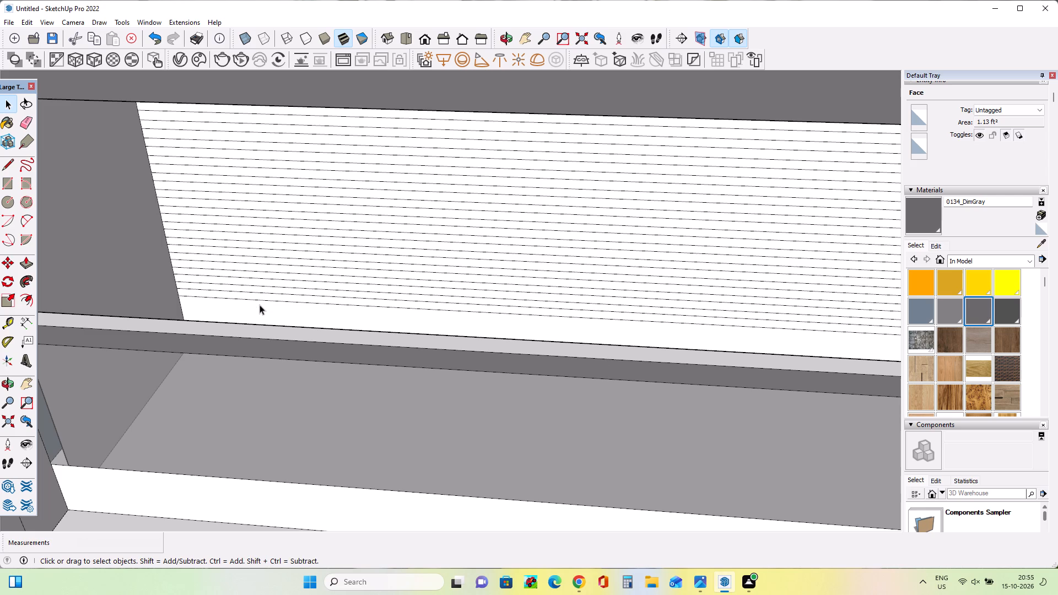
left_click(260, 292, "ctrl")
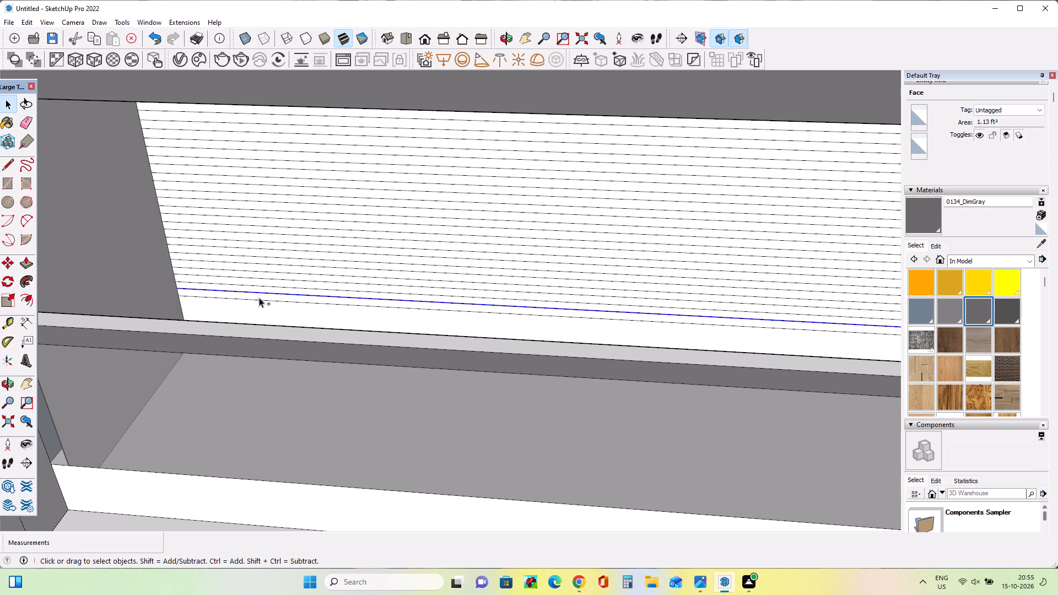
left_click(259, 297, "ctrl")
left_click(263, 300, "ctrl")
scroll(263, 302, "up", 4, "ctrl")
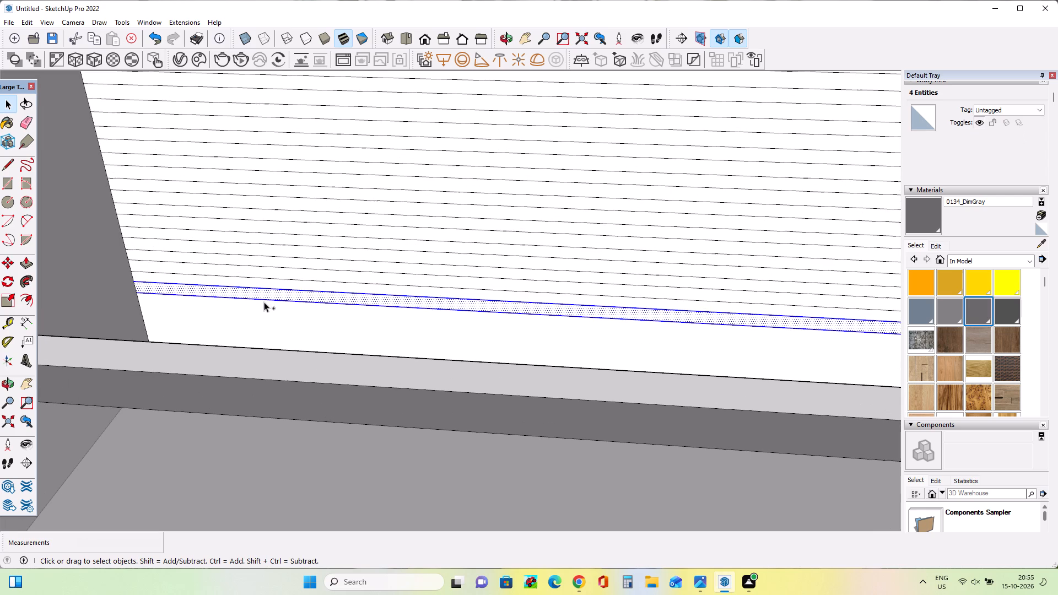
left_click(223, 294, "shift")
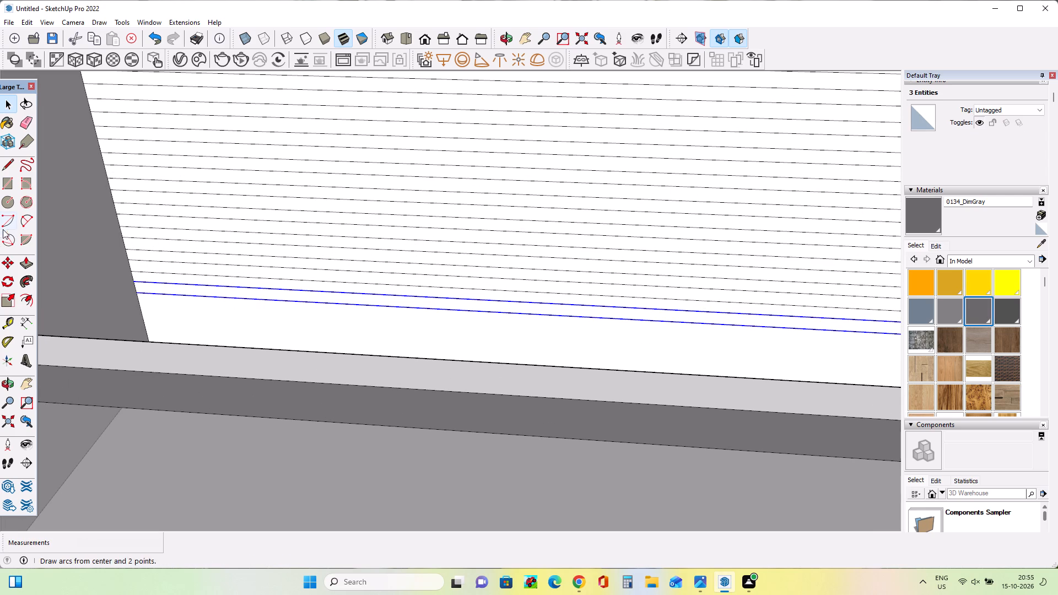
left_click(9, 264)
left_click(139, 297)
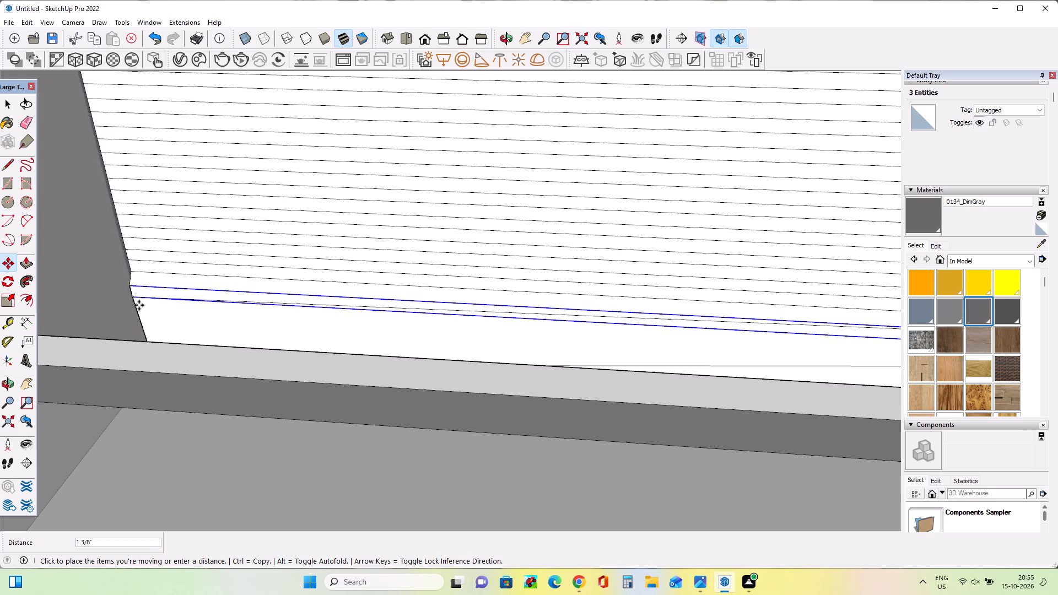
left_click(140, 313)
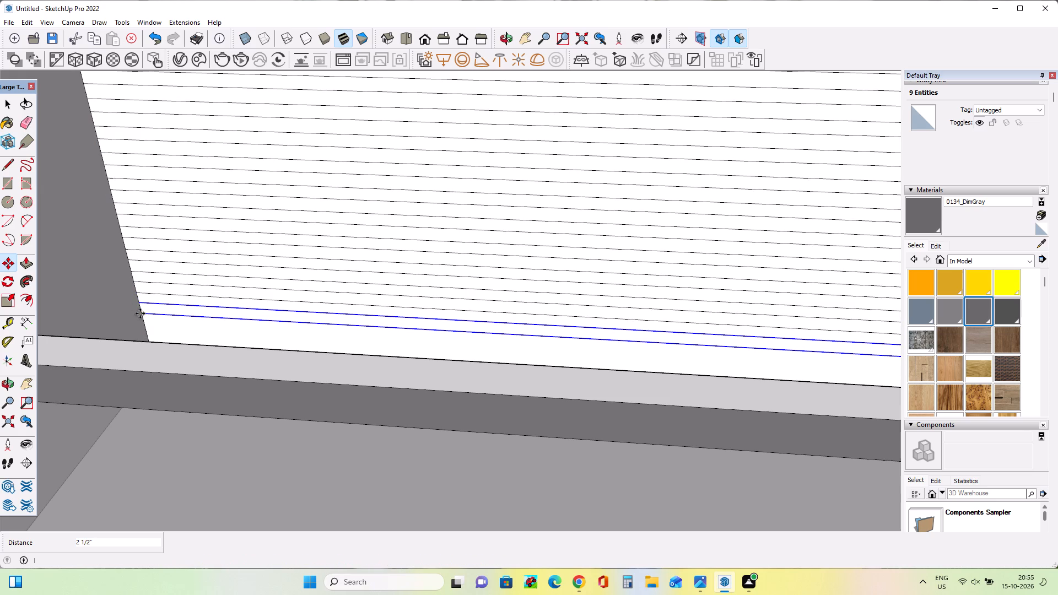
key("shift+asterisk")
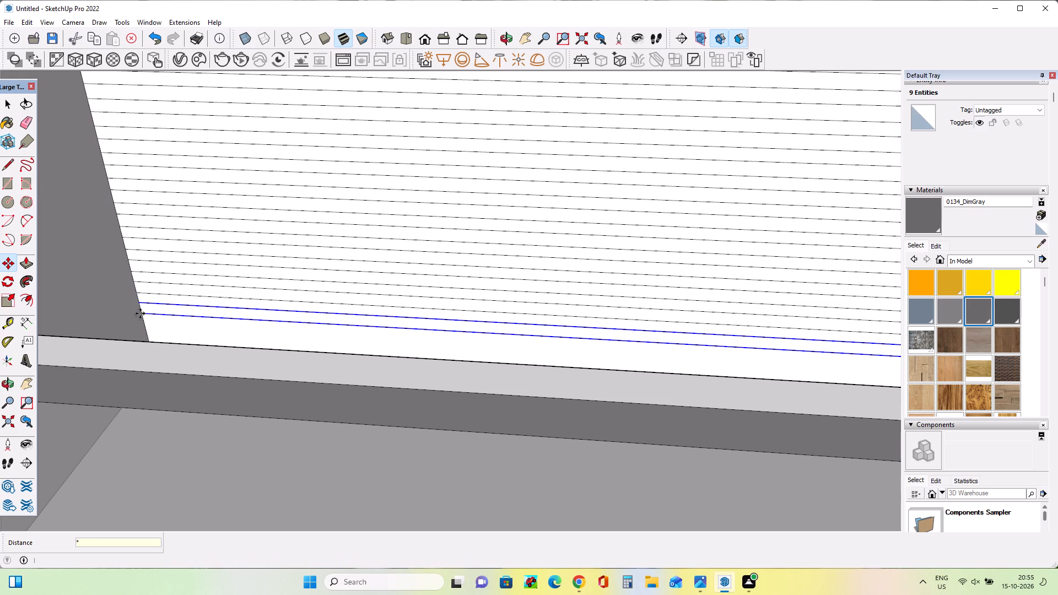
key("4")
key("Return")
Examine the copied groove lines behind the balcony railing and their ends near the back wall's side edge.
middle_click_drag(337, 335, 348, 359)
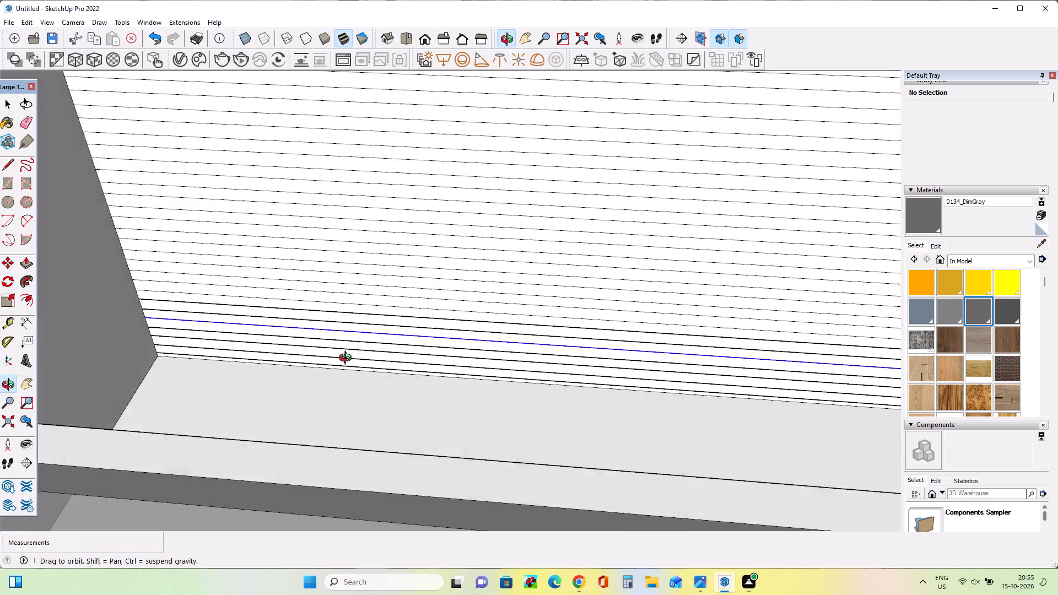
middle_click_drag(348, 359, 362, 335)
scroll(348, 357, "down", 2)
middle_click_drag(330, 323, 311, 290)
middle_click_drag(307, 291, 288, 294)
scroll(250, 299, "down", 3)
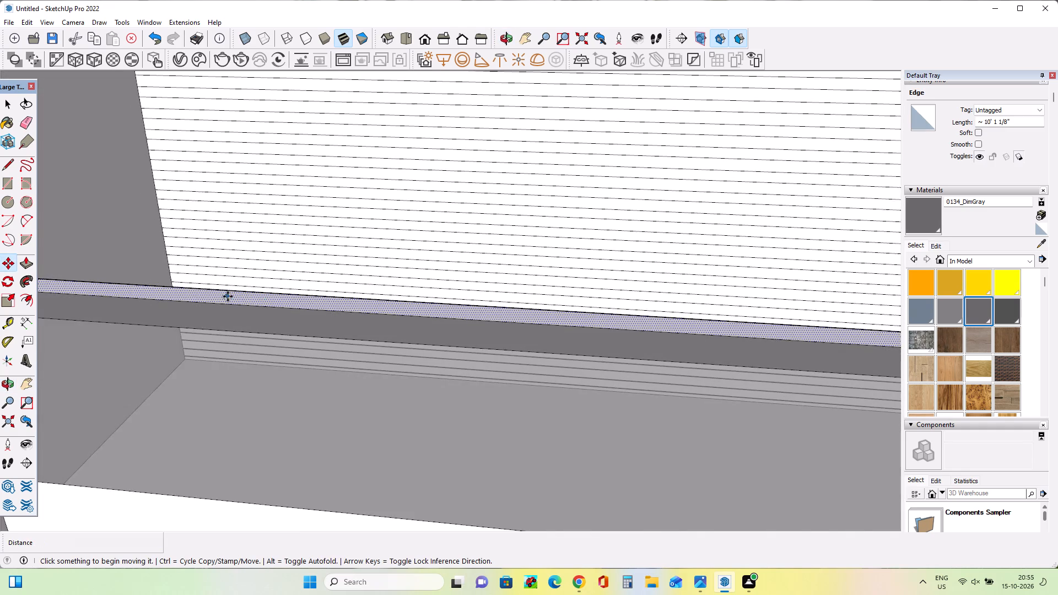
scroll(228, 296, "down", 16)
middle_click_drag(558, 362, 438, 336)
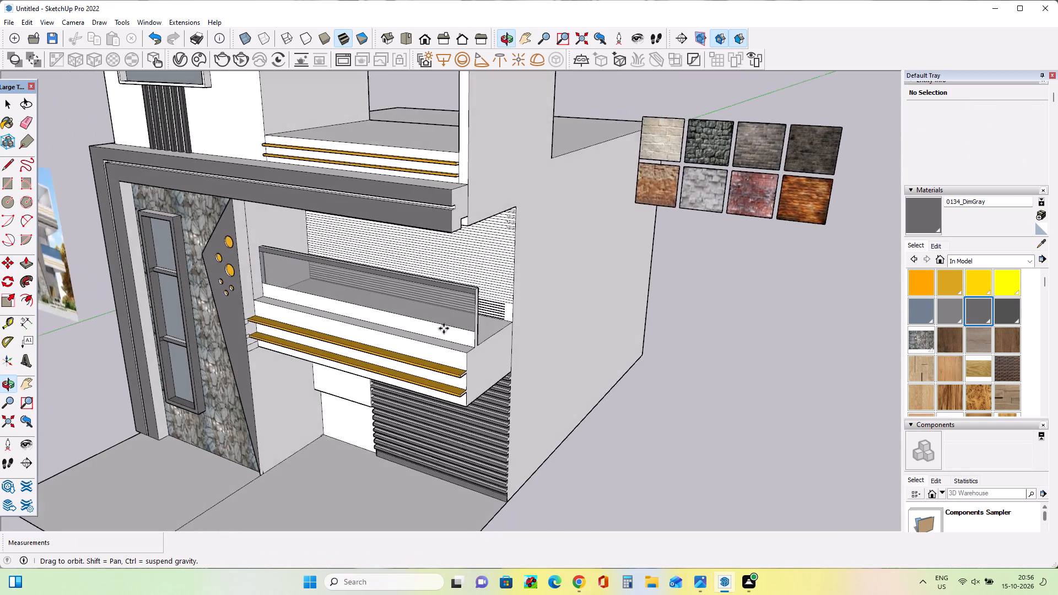
scroll(495, 312, "up", 12)
middle_click_drag(497, 342, 460, 364)
scroll(460, 364, "down", 6)
middle_click_drag(466, 347, 478, 326)
scroll(487, 168, "up", 3)
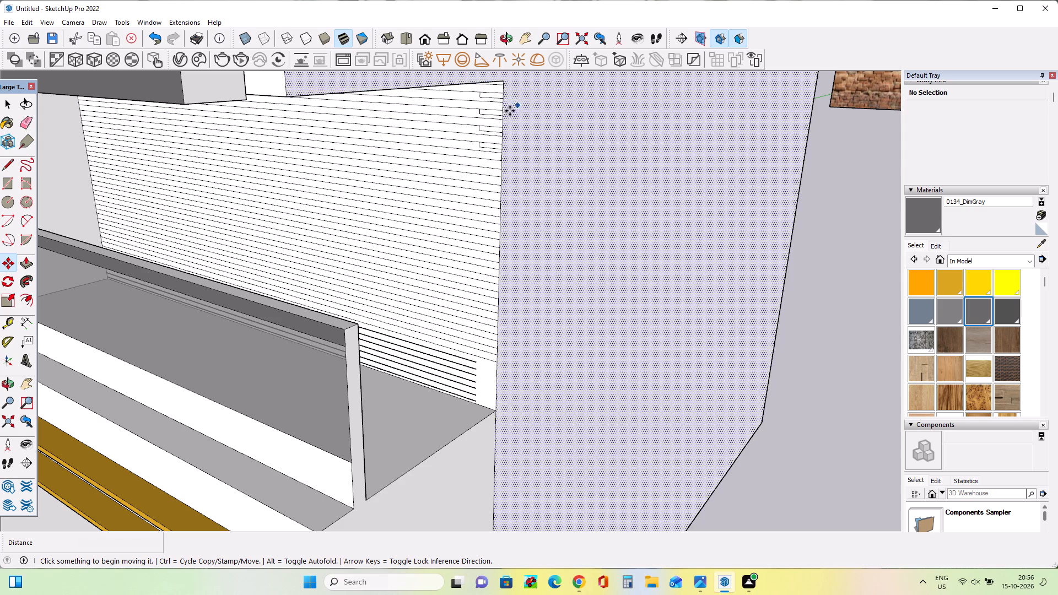
Erase the two lower stray stepped line segments near the upper side edge of the balcony back wall.
scroll(479, 113, "up", 7)
scroll(491, 204, "up", 1)
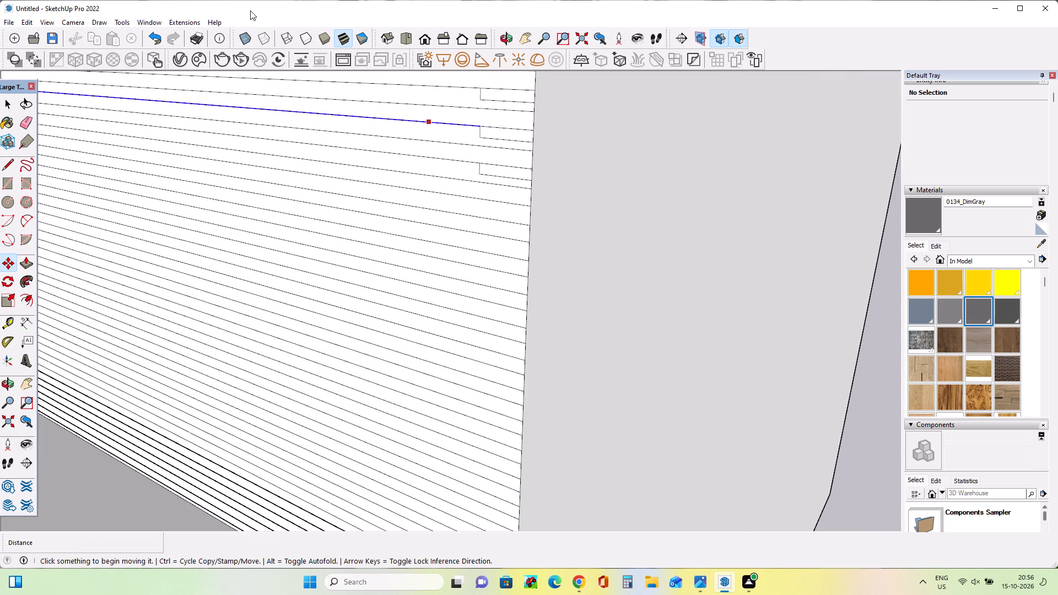
left_click(25, 123)
scroll(505, 188, "up", 3)
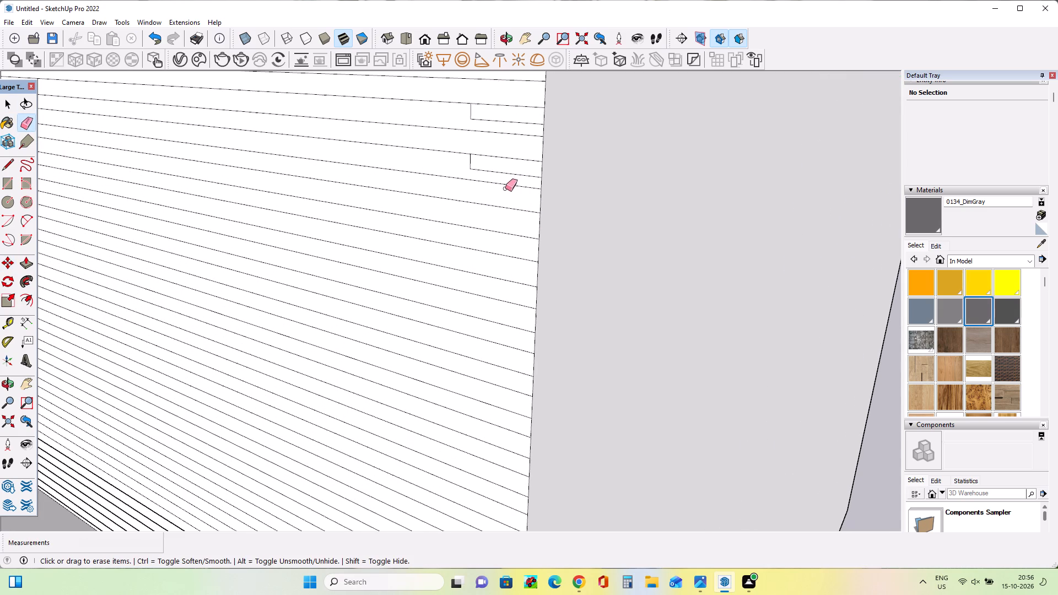
left_click(477, 170)
left_click(468, 162)
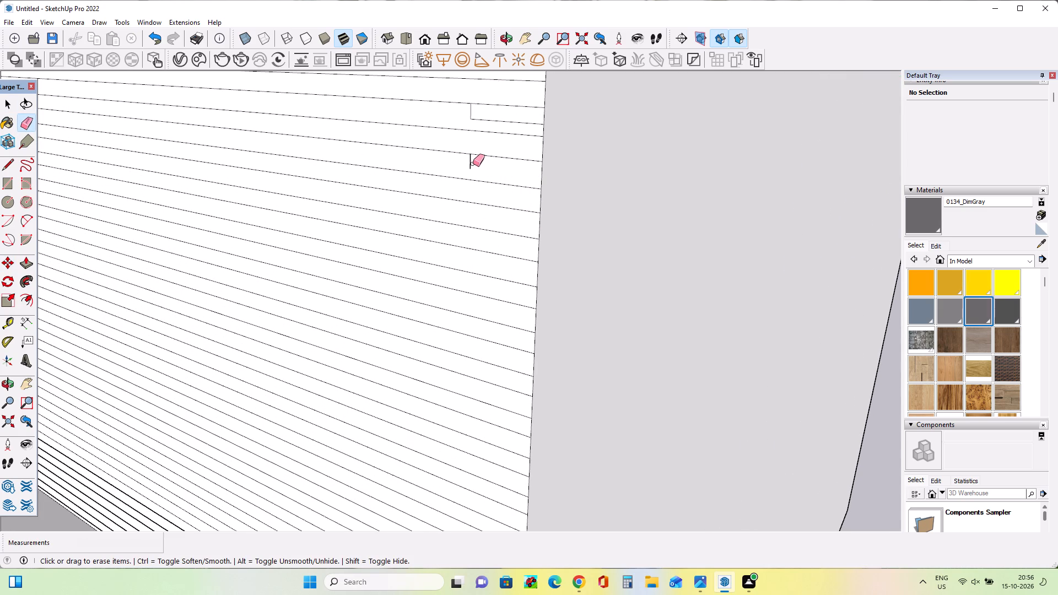
left_click(468, 164)
left_click(469, 165)
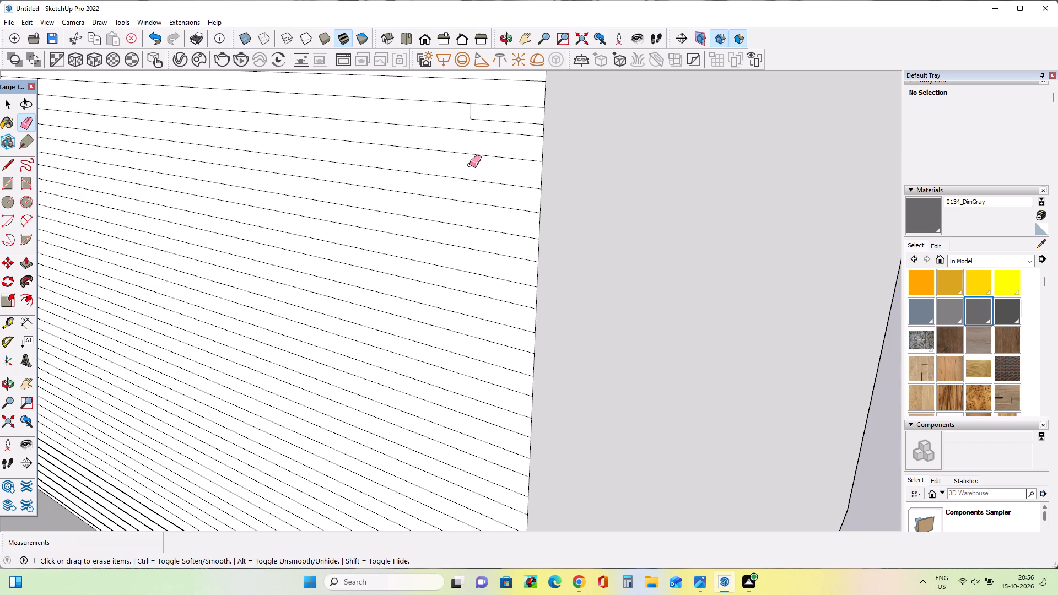
left_click(471, 118)
Erase the two remaining stray stepped line segments near the top of the back wall's side edge.
scroll(477, 122, "down", 7)
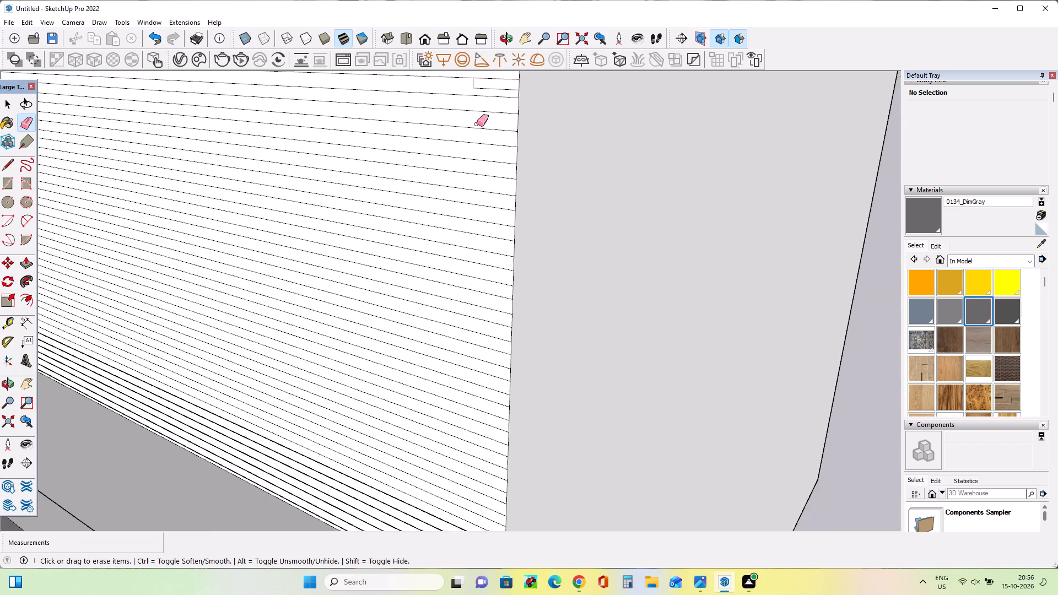
scroll(477, 124, "down", 6)
scroll(484, 80, "up", 8)
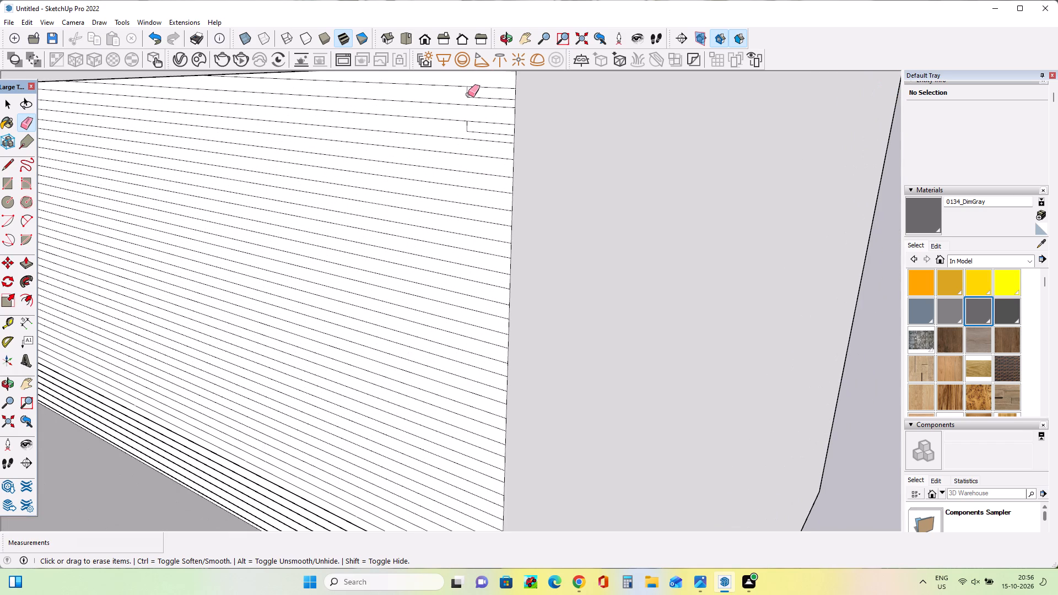
left_click(468, 94)
left_click(477, 99)
left_click(484, 134)
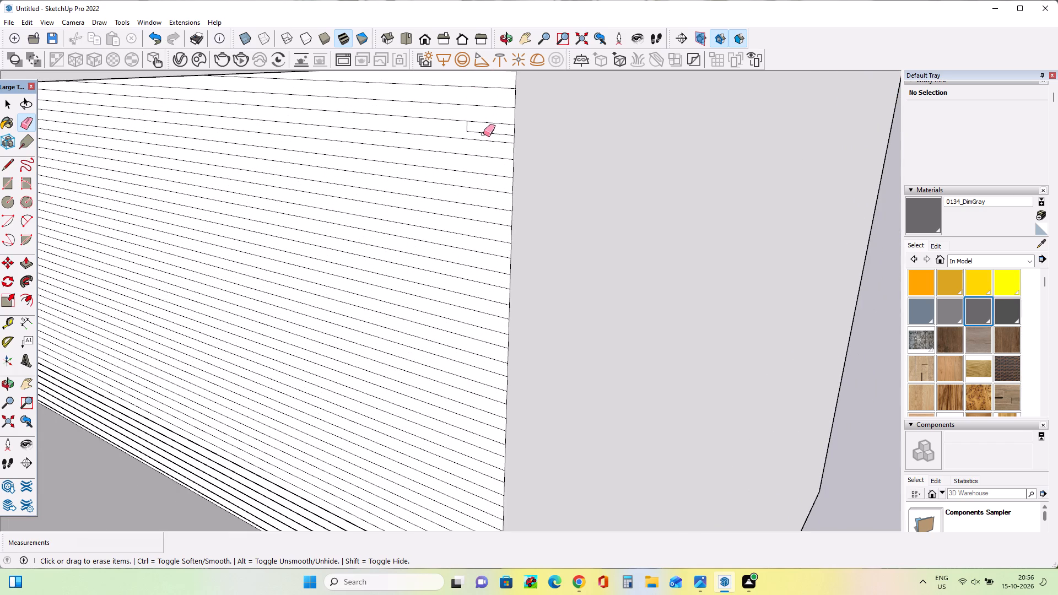
left_click(483, 134)
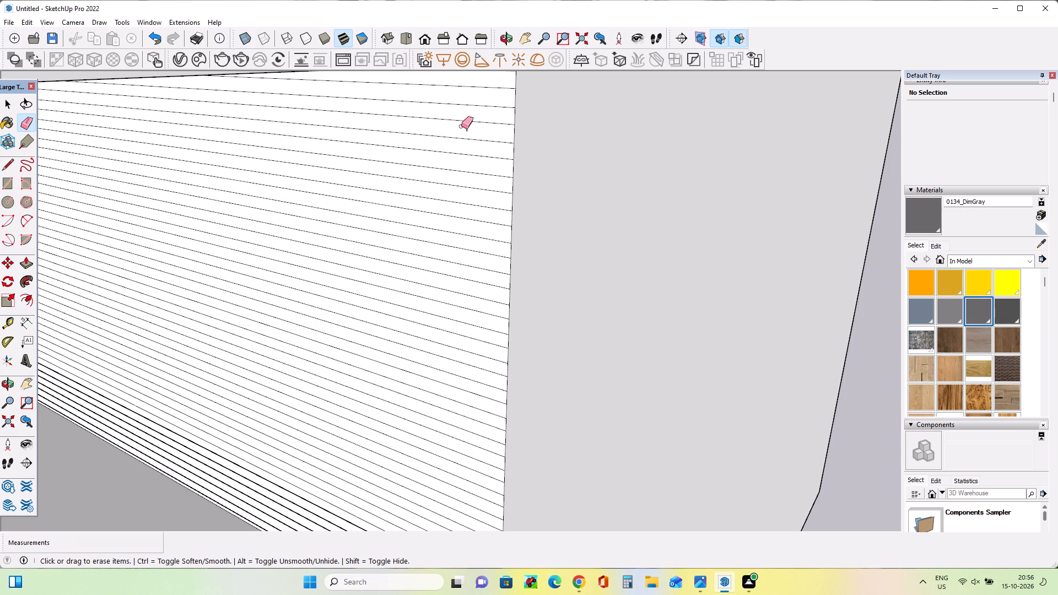
left_click(469, 126)
left_click(467, 127)
Extend the uppermost of the seven short groove lines near the balcony floor to the back wall's side edge.
scroll(503, 121, "down", 7)
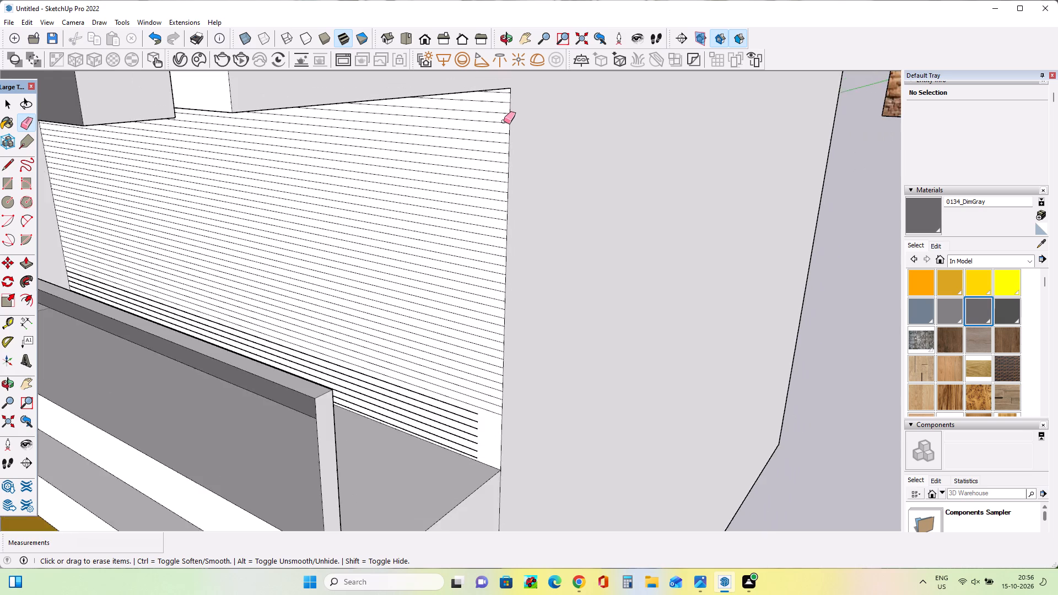
scroll(504, 121, "down", 4)
middle_click_drag(480, 136, 522, 96)
scroll(522, 96, "down", 3)
middle_click_drag(543, 141, 562, 210)
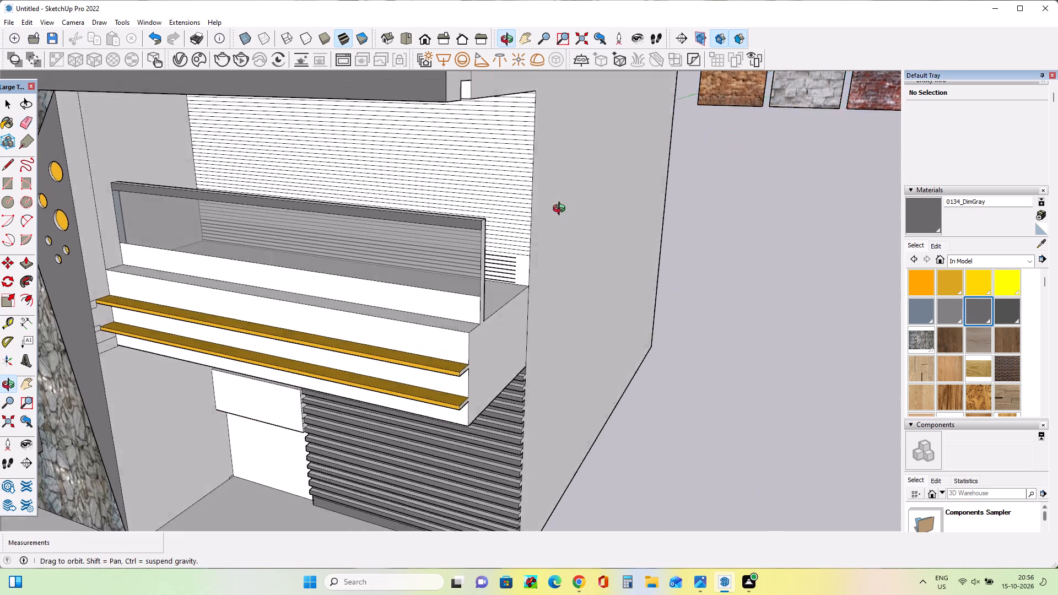
middle_click_drag(562, 210, 562, 214)
scroll(533, 332, "up", 6)
middle_click_drag(517, 289, 483, 276)
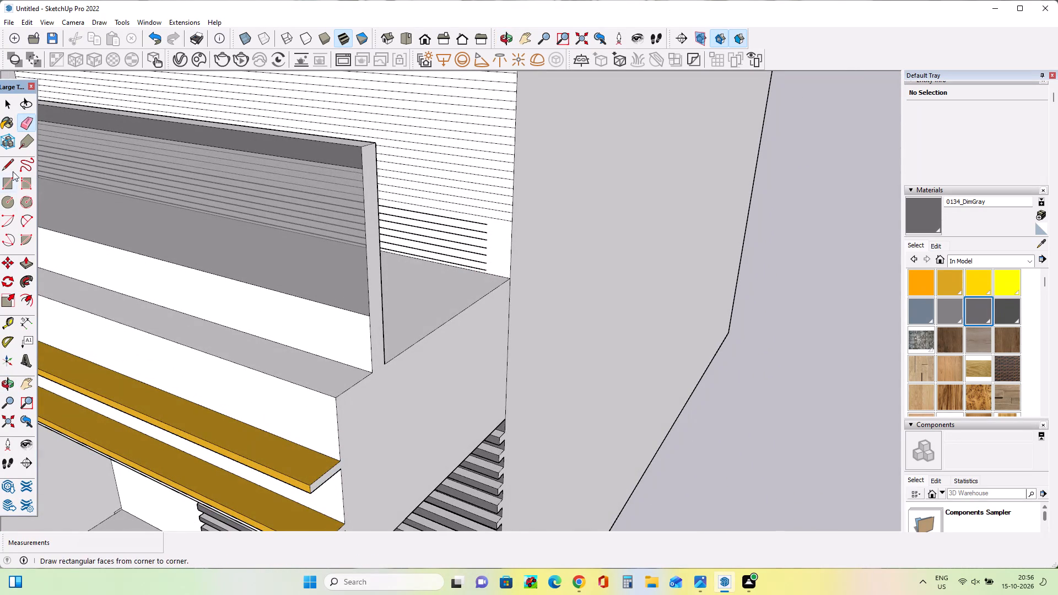
left_click(16, 164)
scroll(431, 223, "up", 4)
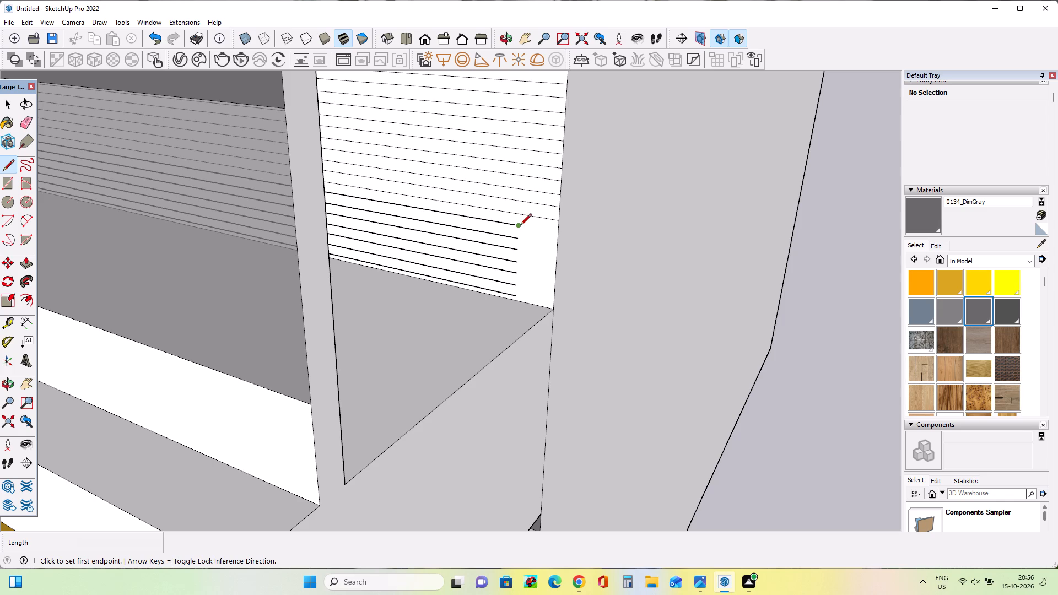
left_click(520, 226)
left_click(554, 235)
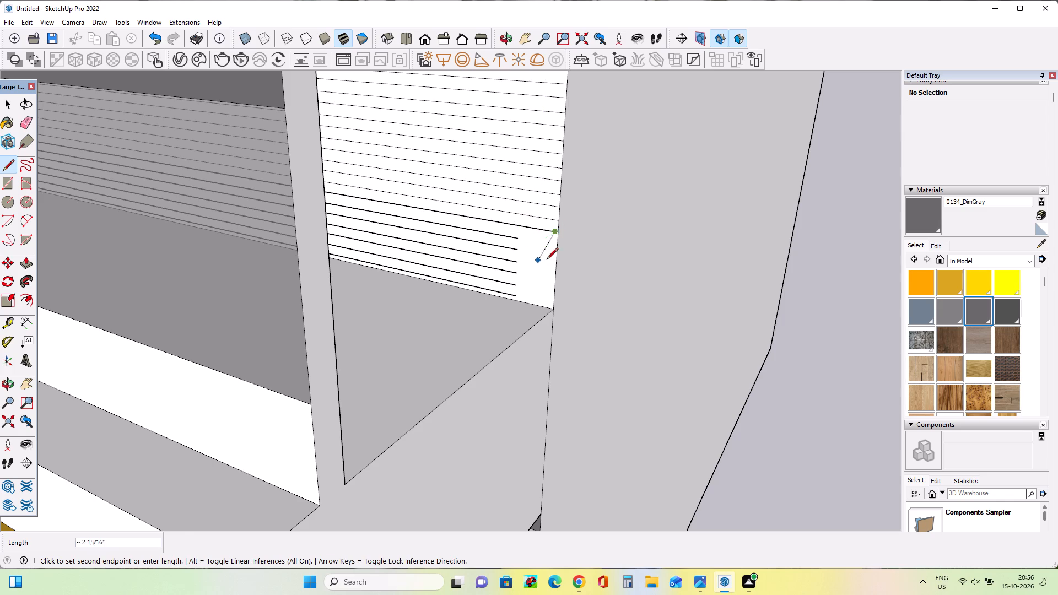
scroll(553, 252, "up", 4)
left_click(564, 225)
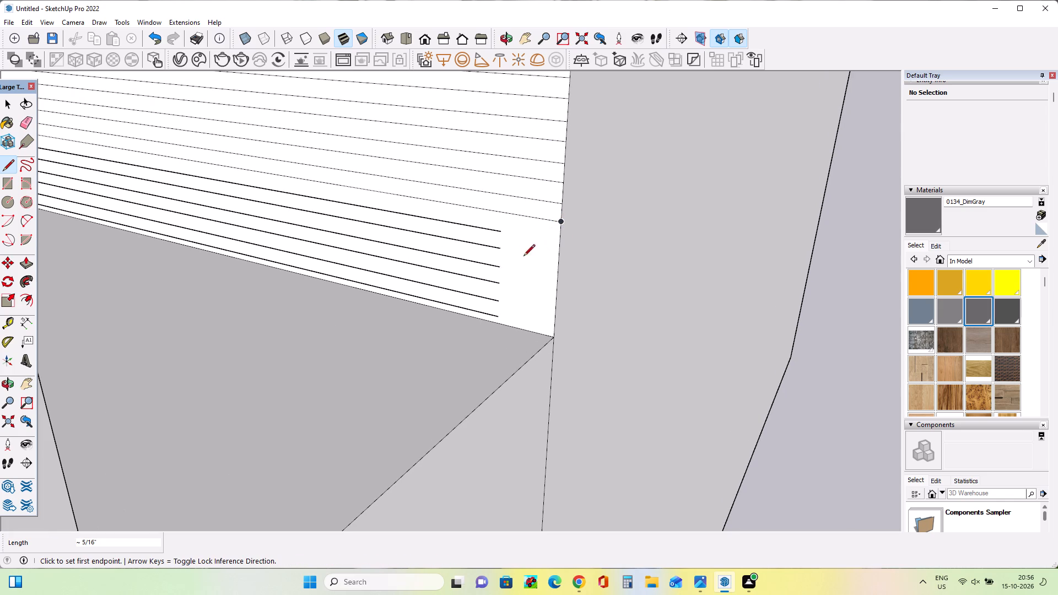
Working down to the balcony floor, extend the remaining six short groove lines about 4 3/16 in to the back wall's side edge.
left_click(501, 234)
left_click(560, 241)
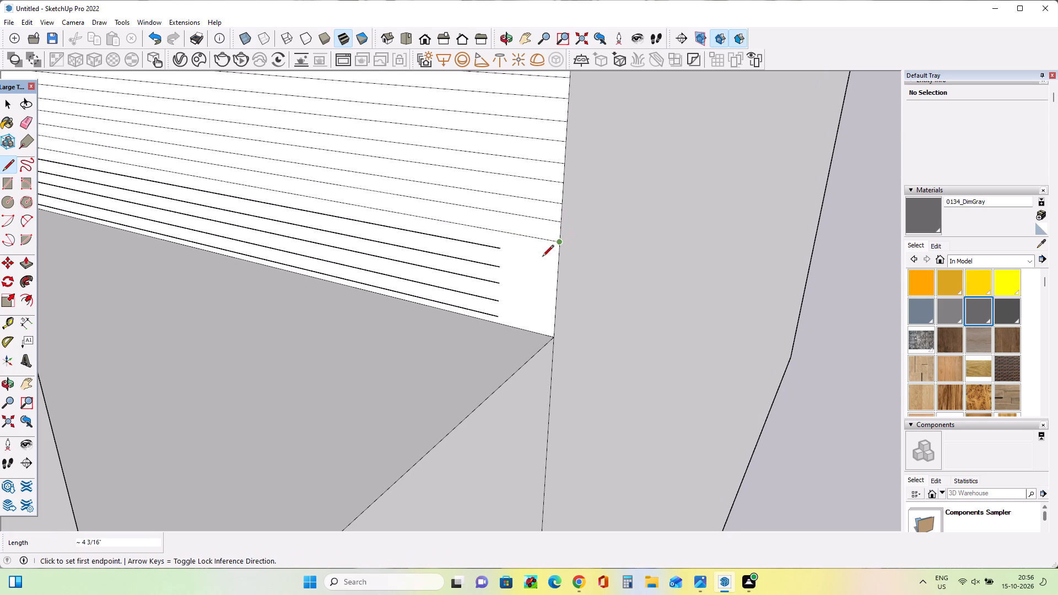
left_click(500, 251)
left_click(560, 263)
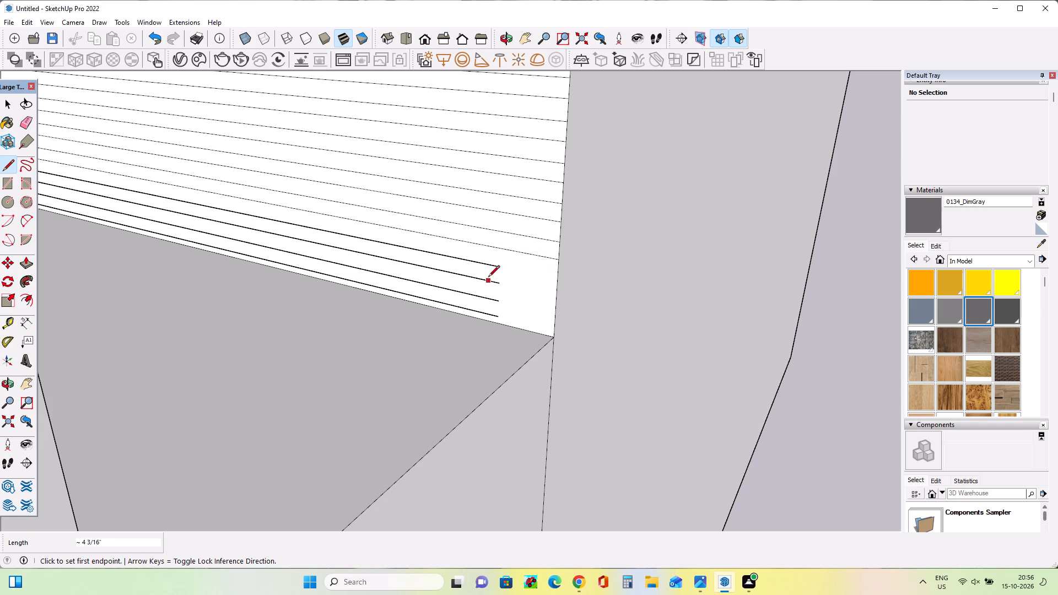
left_click(499, 268)
left_click(558, 280)
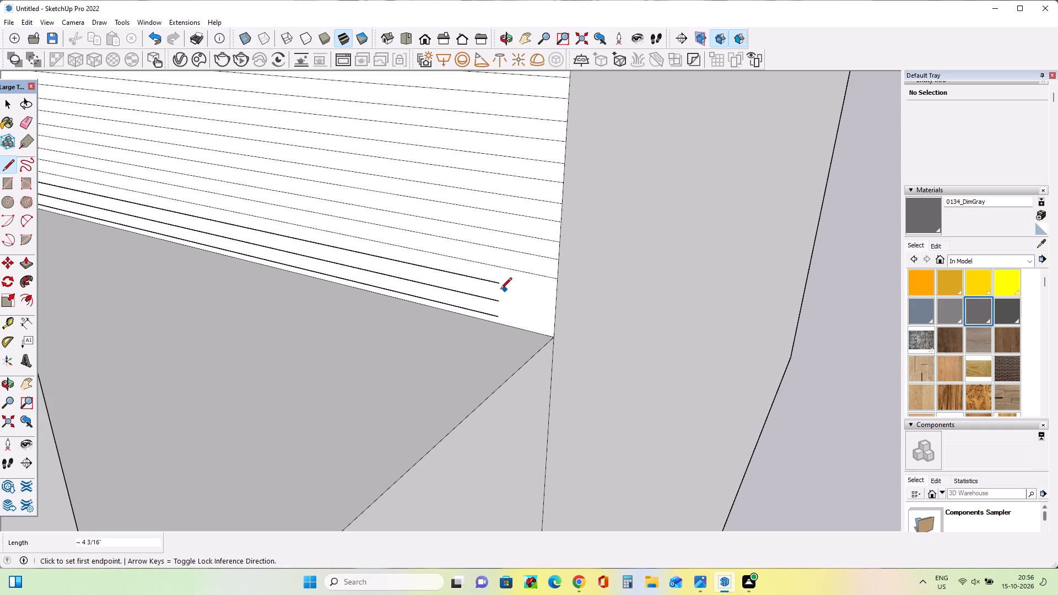
left_click(499, 285)
left_click(553, 299)
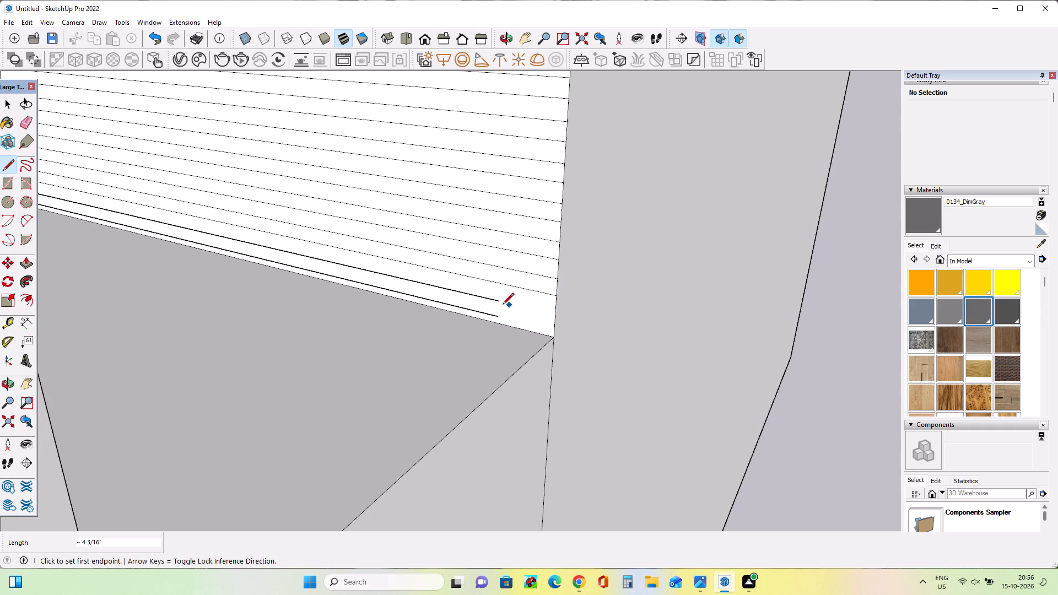
left_click(498, 301)
left_click(551, 310)
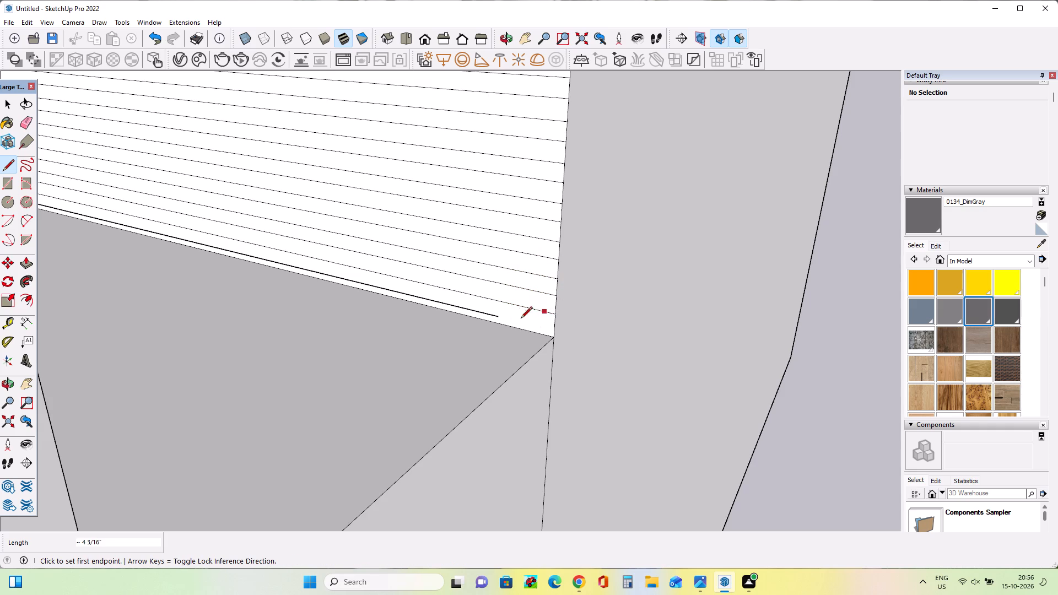
left_click(500, 319)
left_click(553, 331)
Examine the balcony's back wall in the reference image and compare it with the modelled facade.
scroll(543, 330, "down", 3)
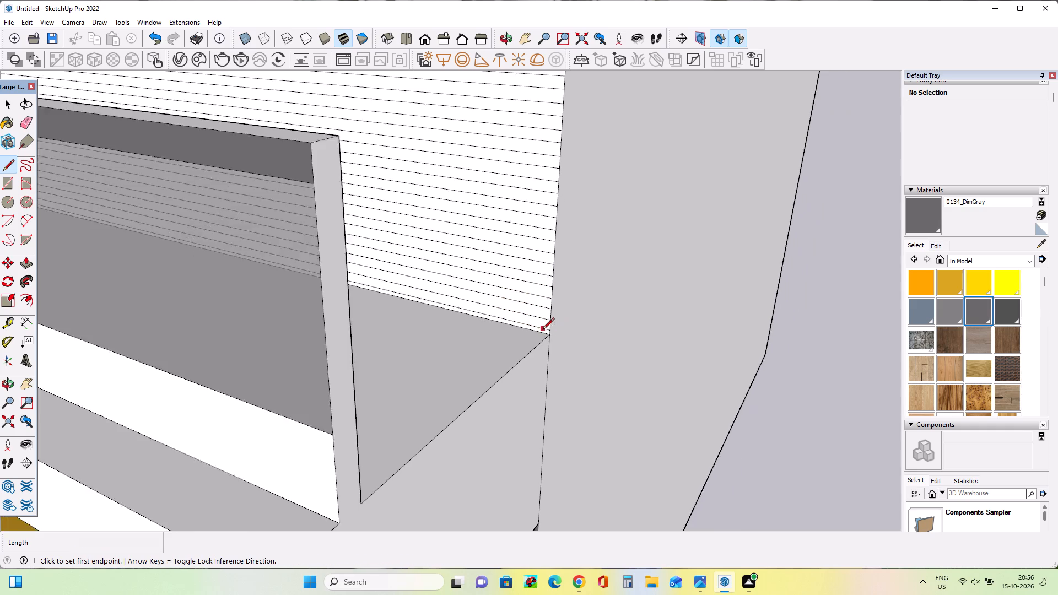
scroll(543, 330, "down", 15)
middle_click_drag(474, 248, 625, 151)
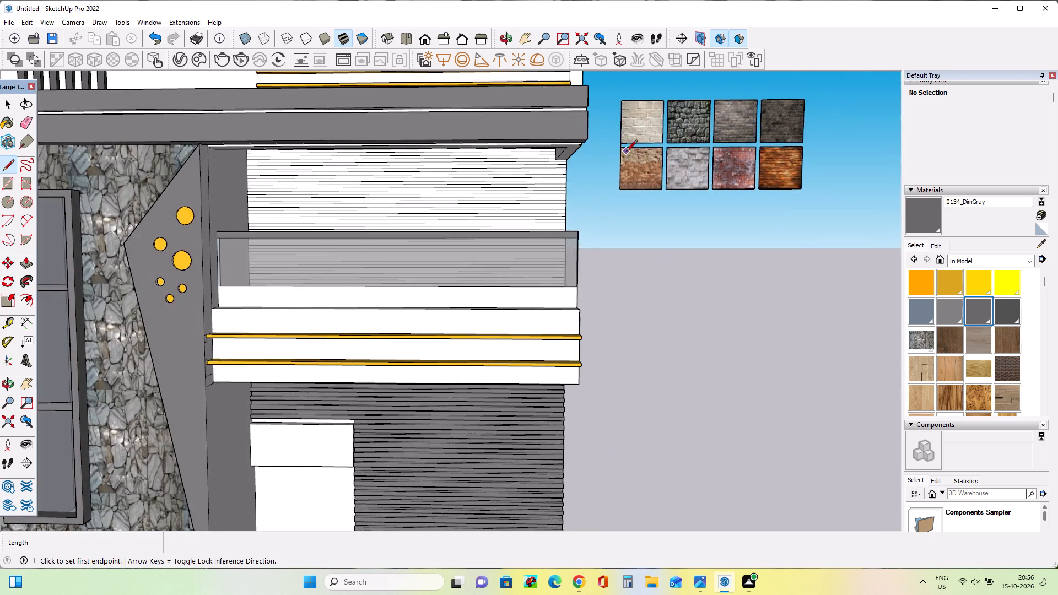
scroll(623, 161, "down", 7)
scroll(327, 214, "up", 4)
scroll(248, 205, "up", 1)
scroll(248, 205, "down", 1)
scroll(248, 205, "up", 4)
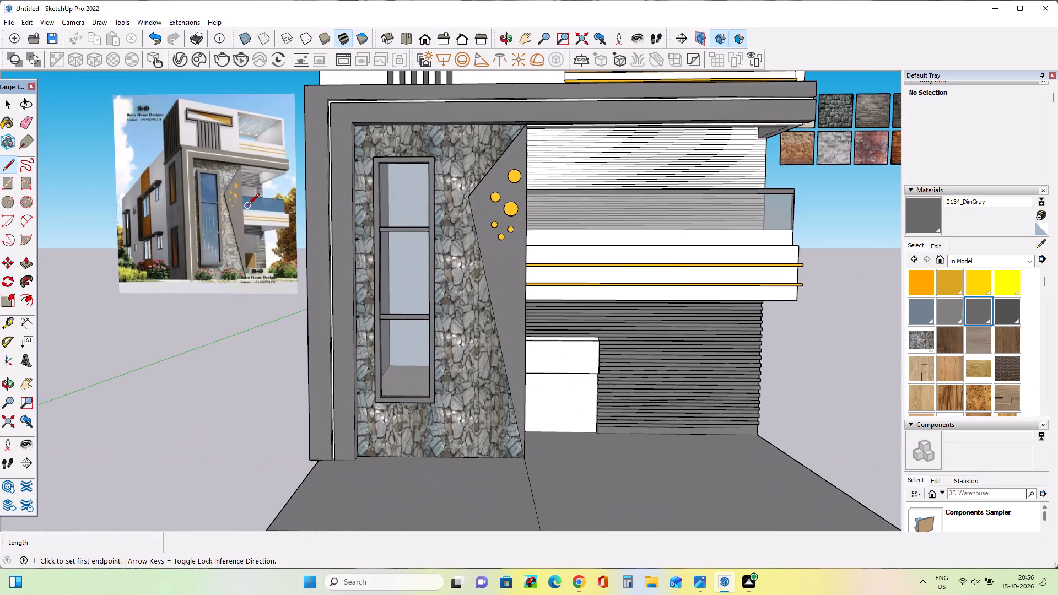
scroll(248, 205, "up", 7)
scroll(225, 198, "down", 14)
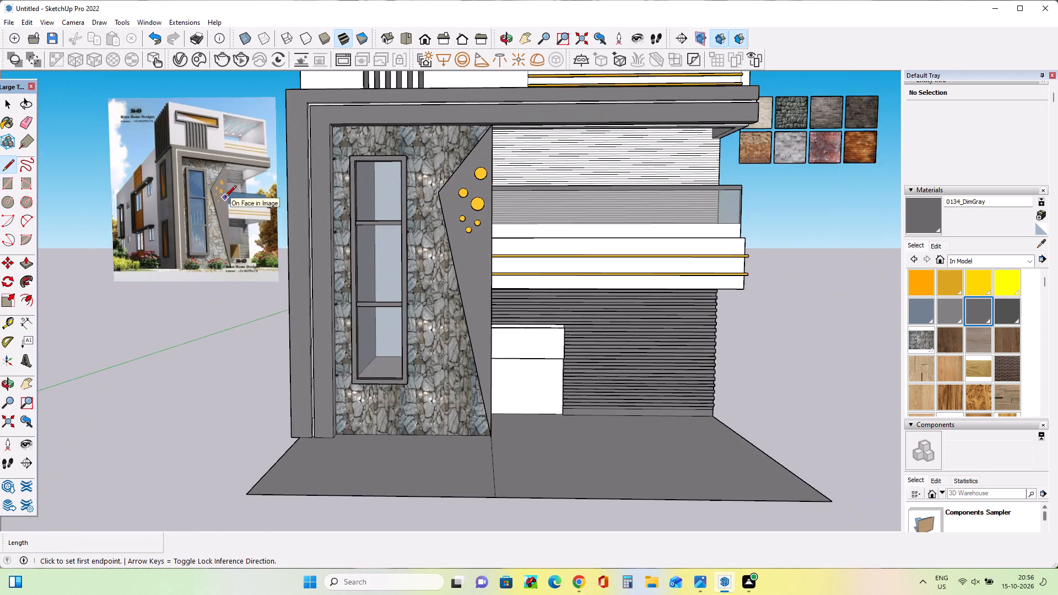
middle_click_drag(301, 214, 230, 279)
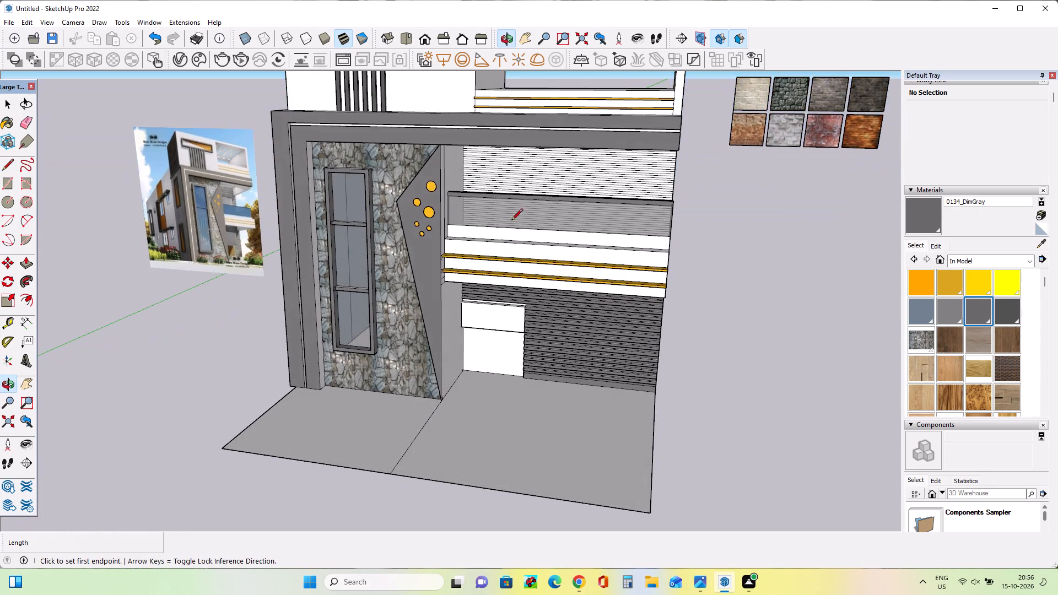
scroll(496, 176, "up", 4)
middle_click_drag(477, 192, 524, 187)
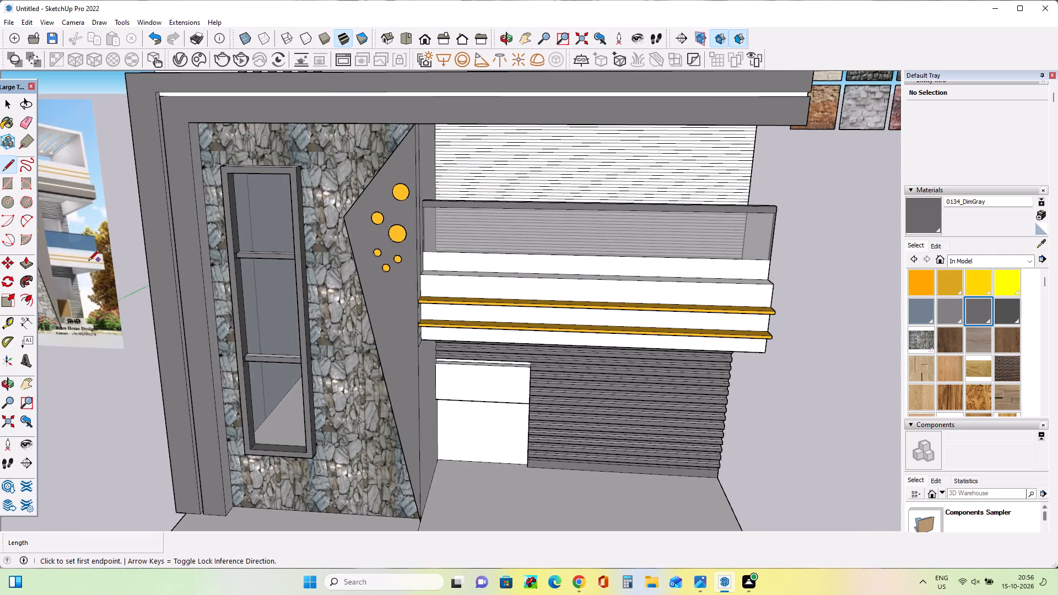
scroll(72, 246, "up", 7)
middle_click_drag(107, 244, 264, 228)
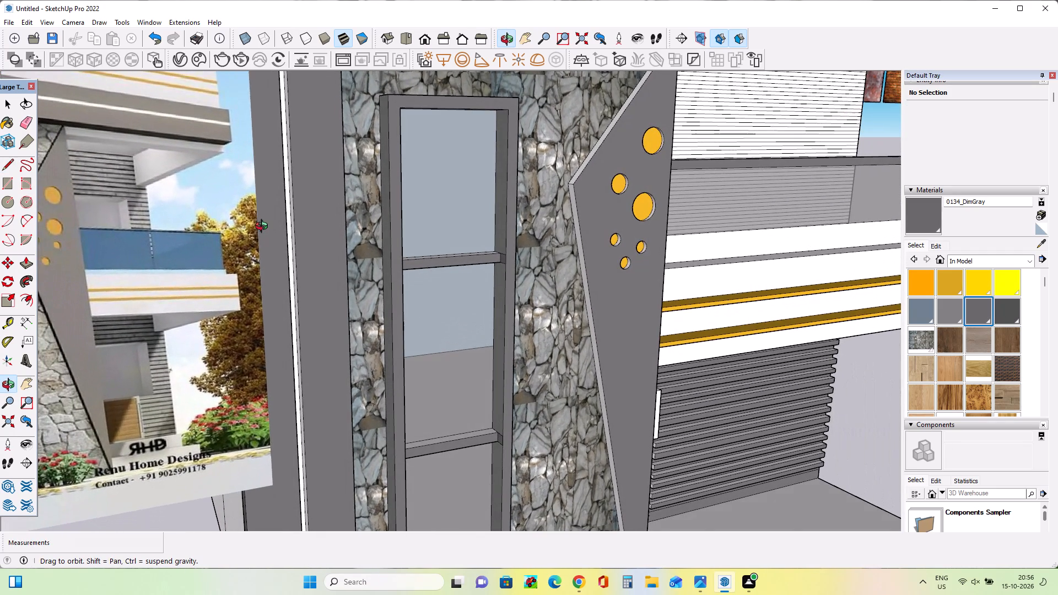
middle_click_drag(264, 228, 102, 225)
scroll(102, 225, "down", 4)
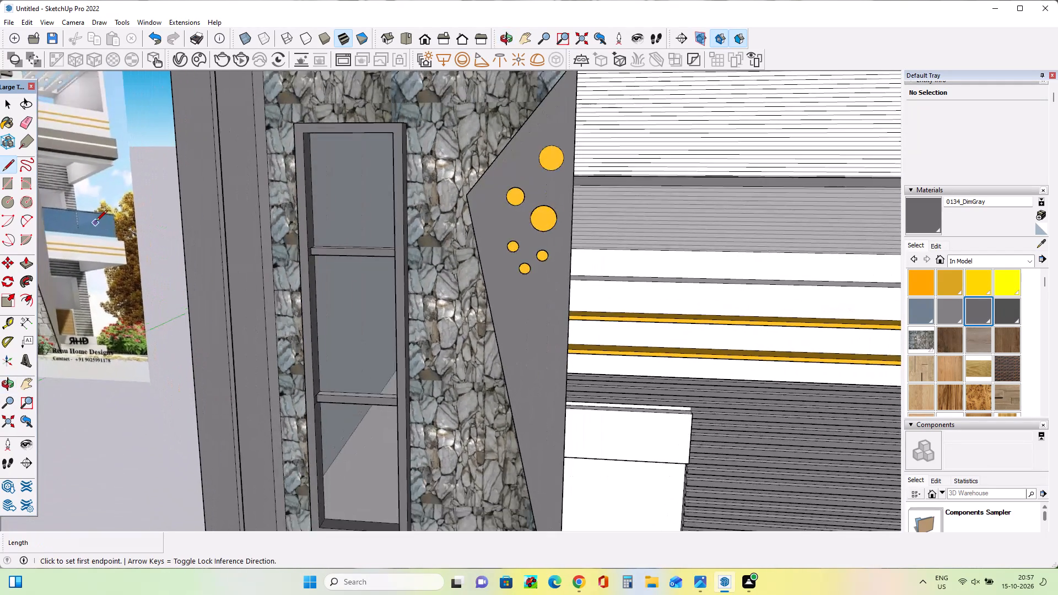
scroll(96, 222, "down", 3)
middle_click_drag(625, 273, 601, 298)
Draw a rectangle about 2' 5 13/16" by 2' 3 1/2" on the grooved back wall, starting from its edge beside the pier with round holes.
left_click(8, 178)
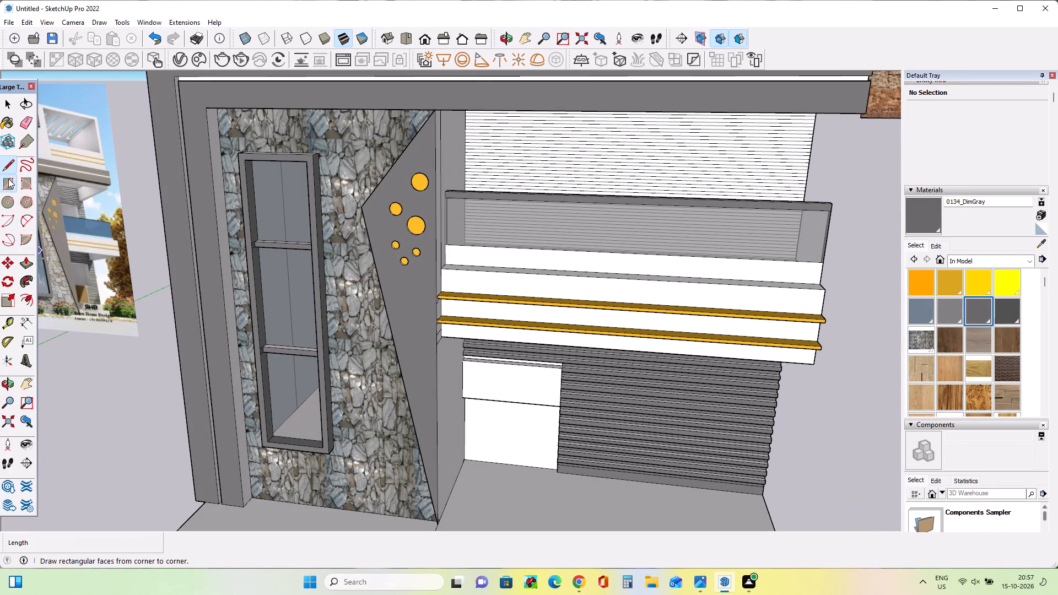
scroll(478, 156, "up", 3)
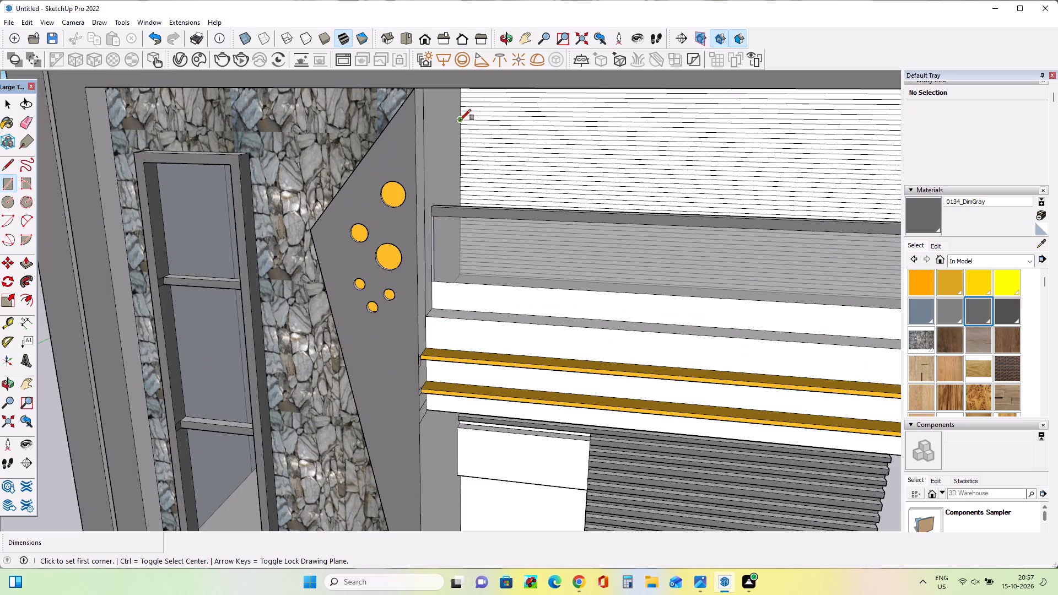
left_click(460, 120)
middle_click_drag(557, 199, 558, 213)
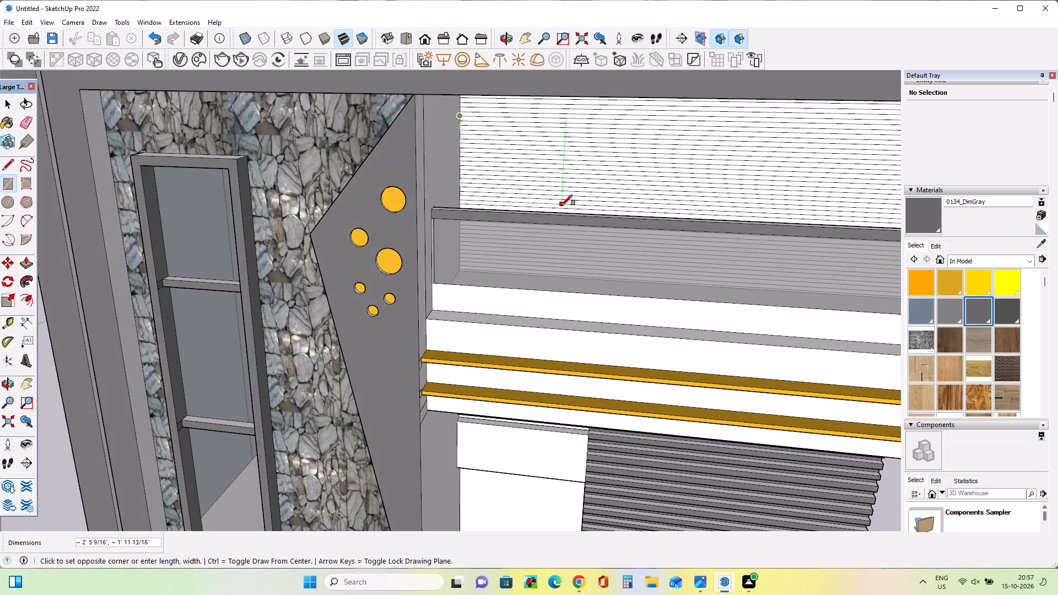
middle_click_drag(564, 203, 563, 224)
scroll(563, 215, "up", 8)
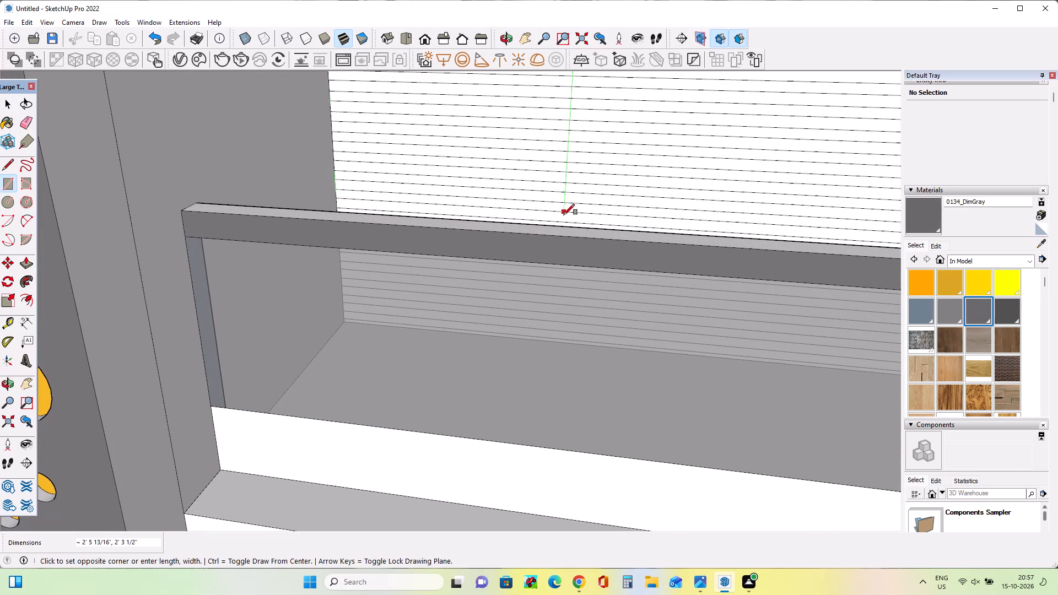
left_click(564, 215)
Erase the groove lines inside the new rectangle on the balcony back wall, from its lower edge up to near its top.
middle_click_drag(574, 218, 585, 203)
scroll(586, 188, "down", 3)
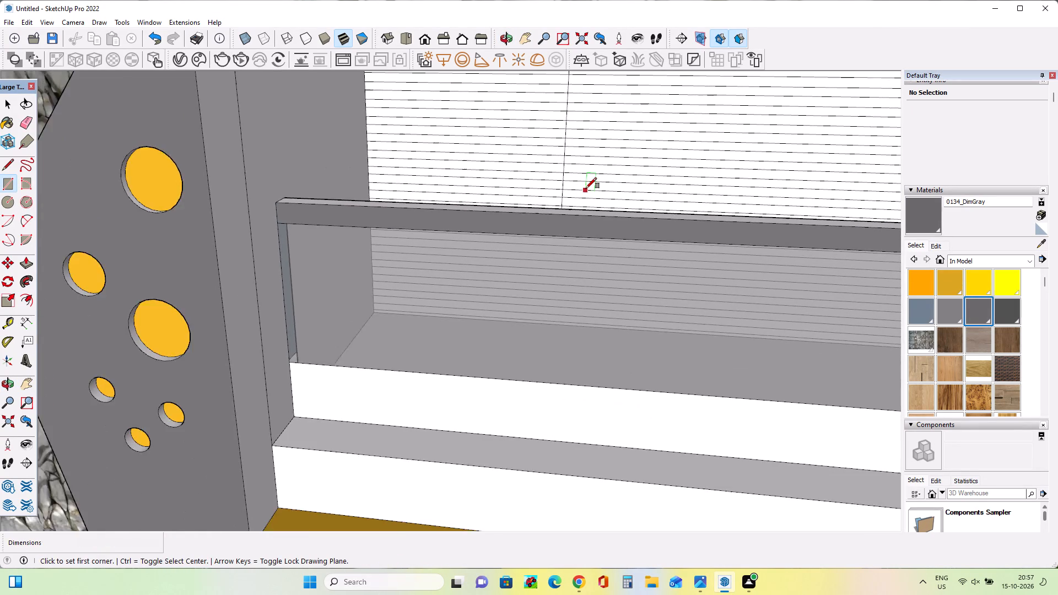
scroll(585, 190, "down", 1)
middle_click_drag(586, 191, 590, 211)
scroll(587, 205, "down", 6)
scroll(586, 185, "up", 1)
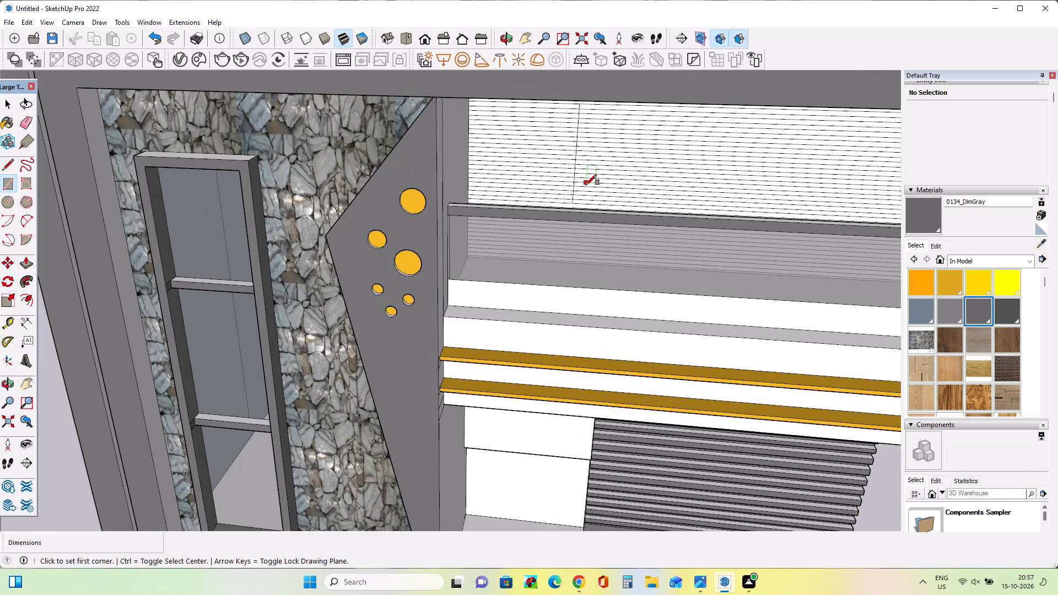
left_click(27, 128)
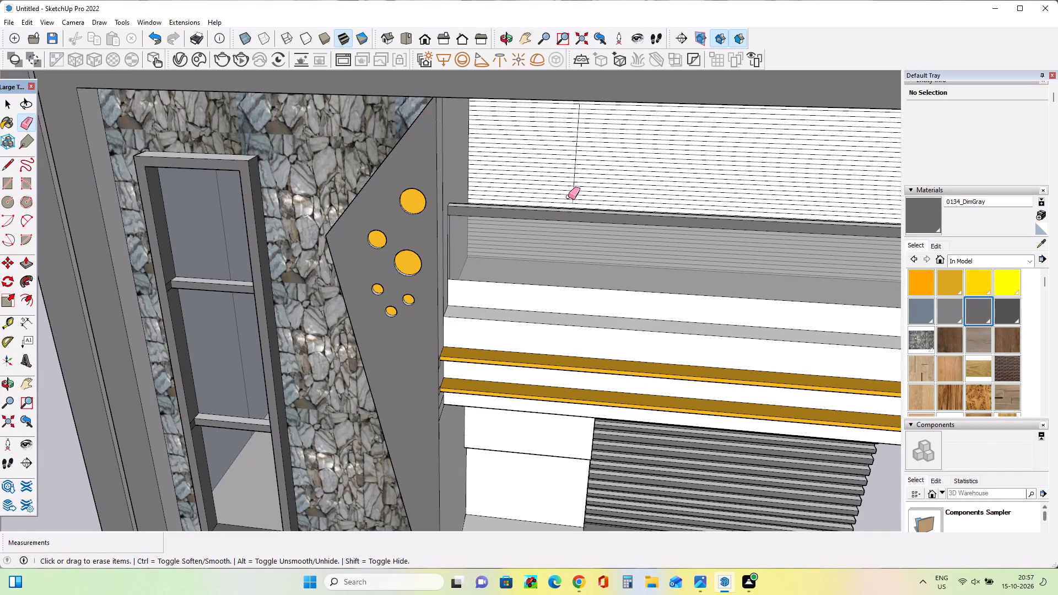
scroll(564, 197, "up", 9)
left_click_drag(565, 202, 566, 150)
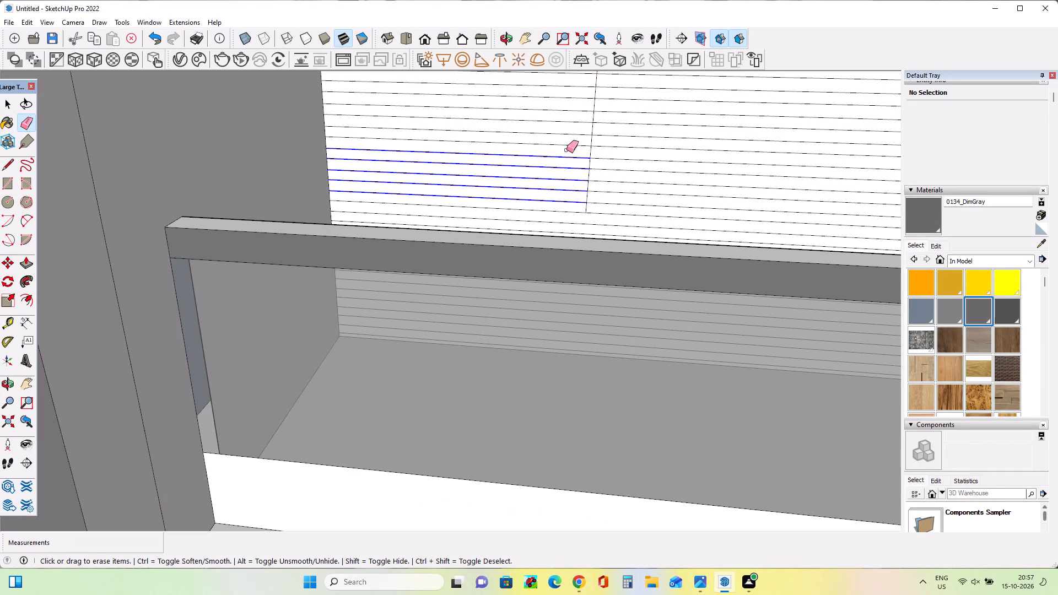
left_click_drag(566, 150, 566, 109)
scroll(566, 133, "down", 14)
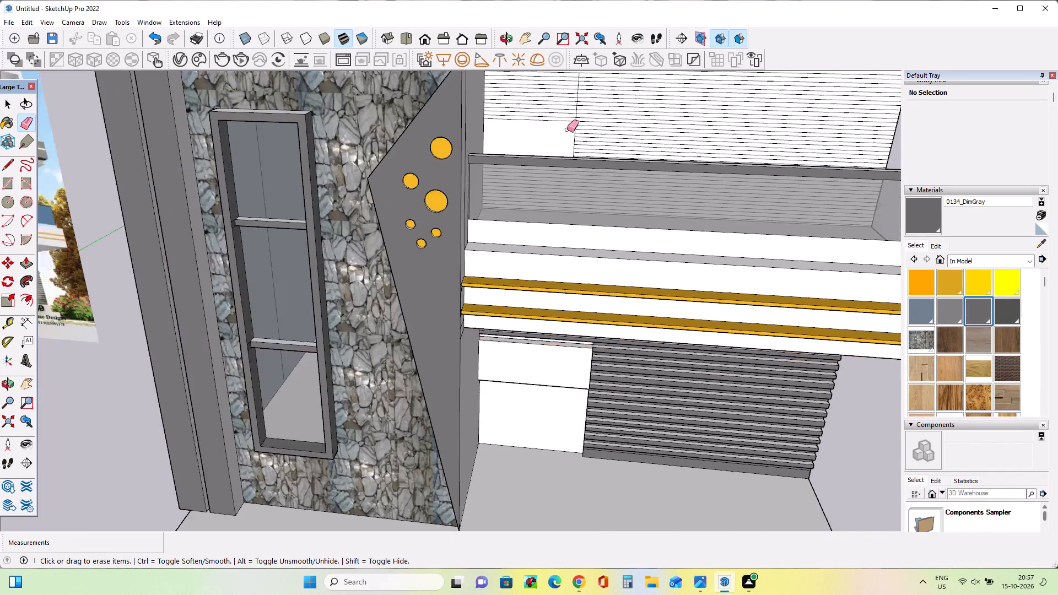
scroll(567, 129, "down", 2)
scroll(563, 111, "up", 9)
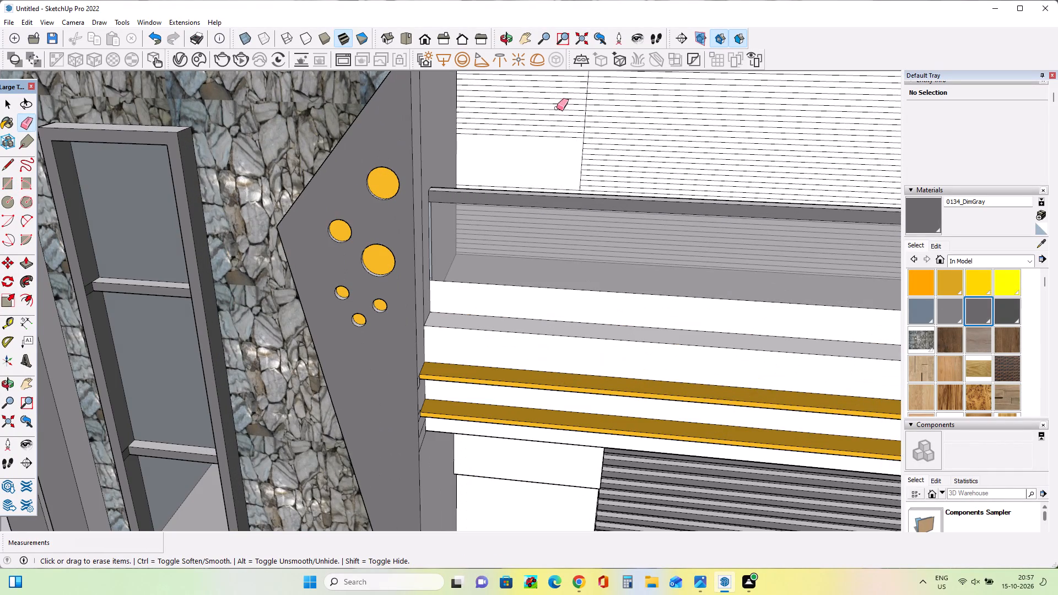
left_click_drag(558, 96, 563, 145)
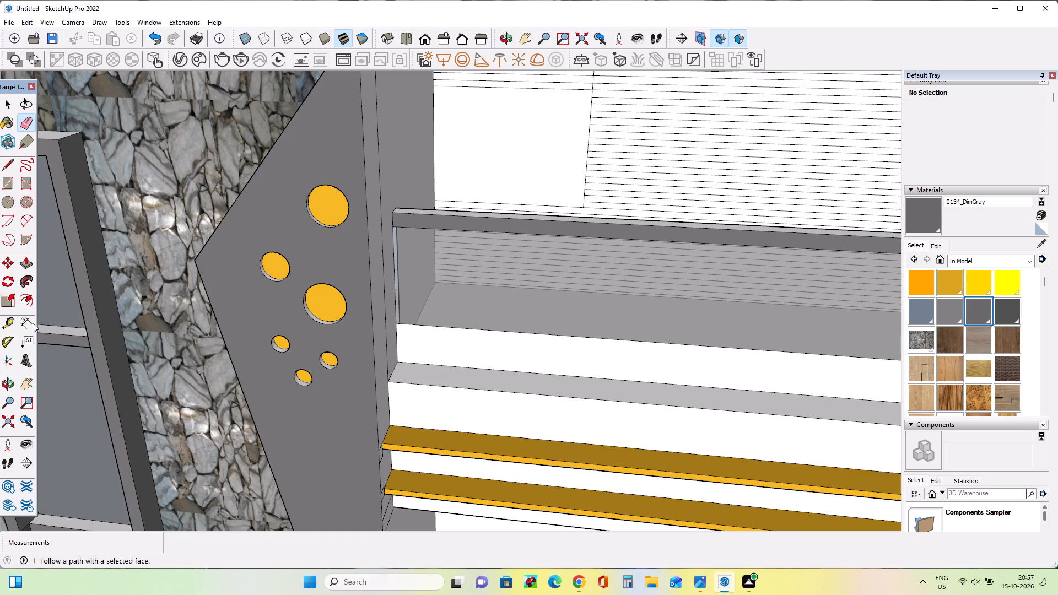
Erase the last groove lines just below the rectangle's top edge to leave its area plain.
left_click(30, 376)
left_click_drag(333, 208, 351, 314)
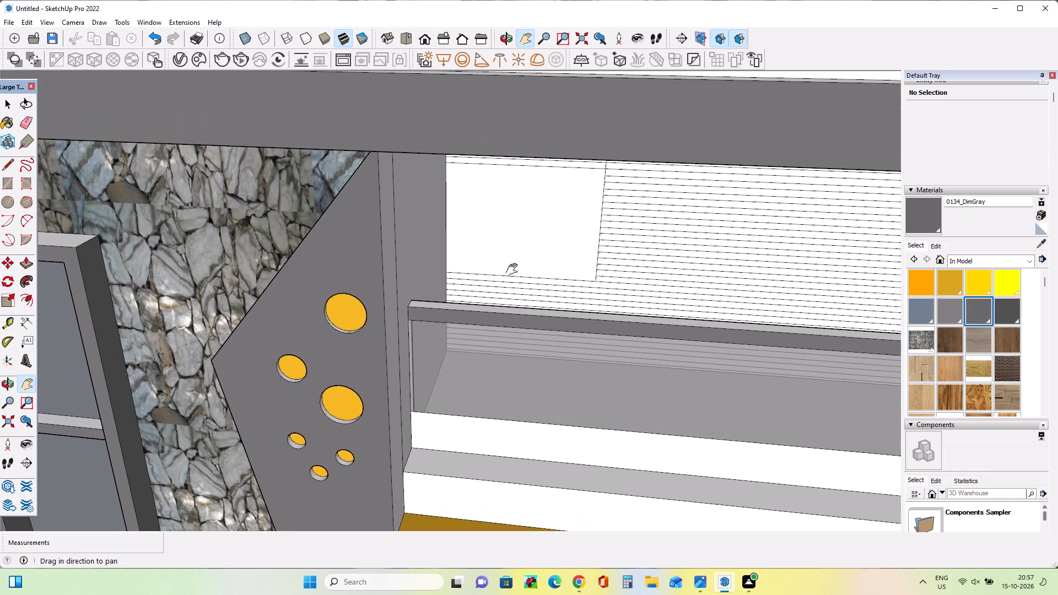
middle_click_drag(561, 217, 568, 145)
scroll(555, 163, "up", 4)
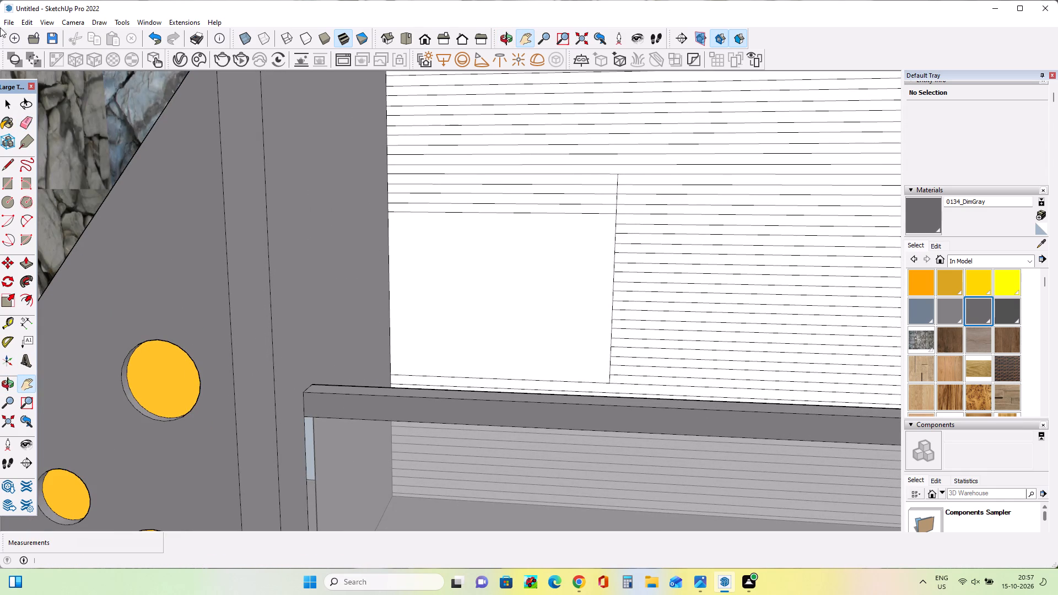
left_click(29, 123)
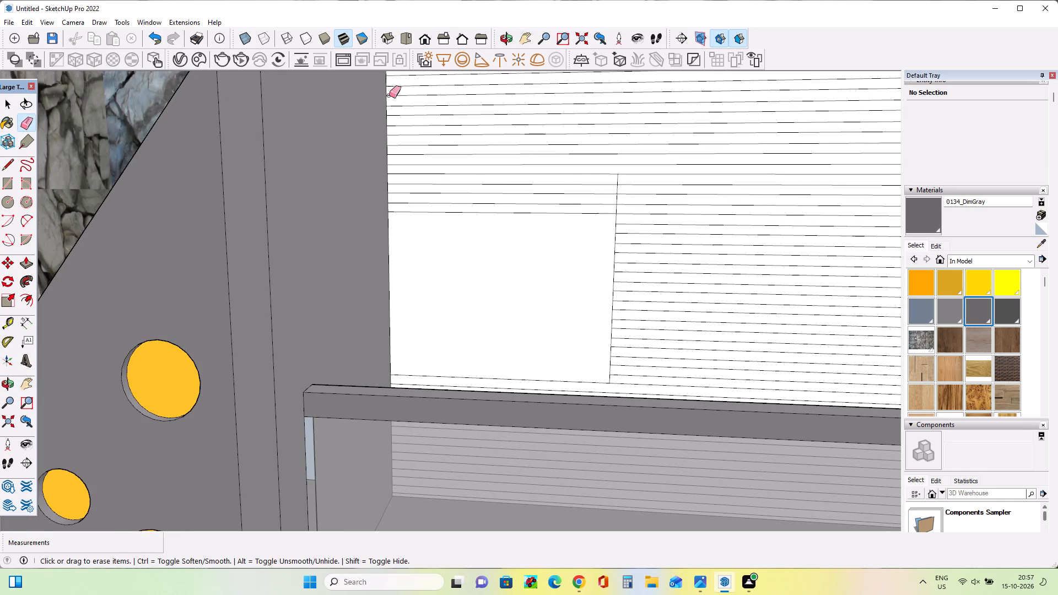
left_click_drag(587, 185, 589, 213)
Push/Pull the plain rectangle outward from the balcony back wall in two pulls, about 8 5/8" and a further 7 3/8".
scroll(517, 217, "down", 1)
scroll(517, 217, "up", 1)
scroll(516, 217, "down", 3)
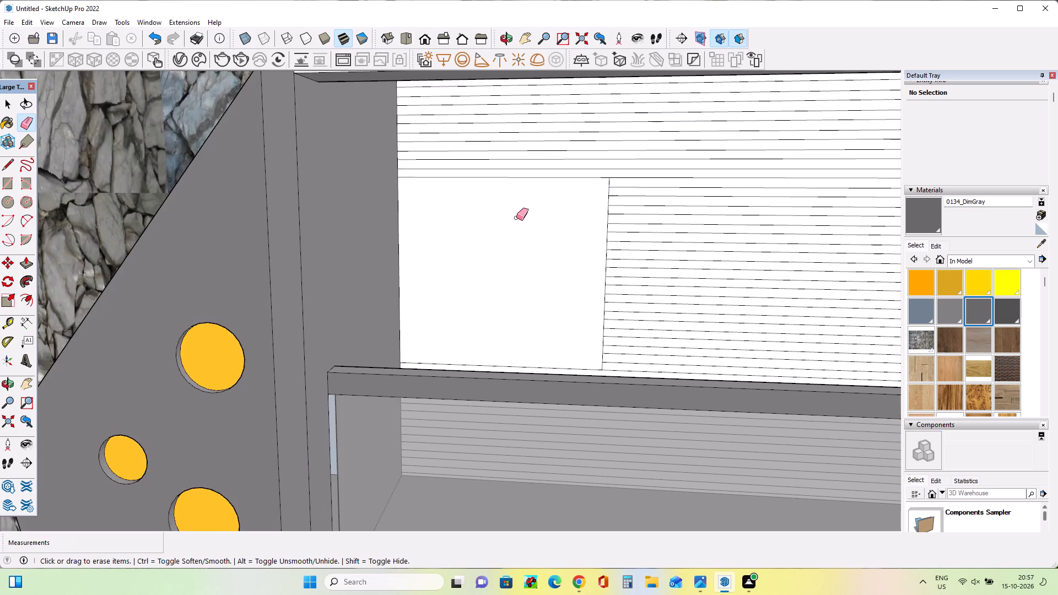
scroll(516, 218, "down", 5)
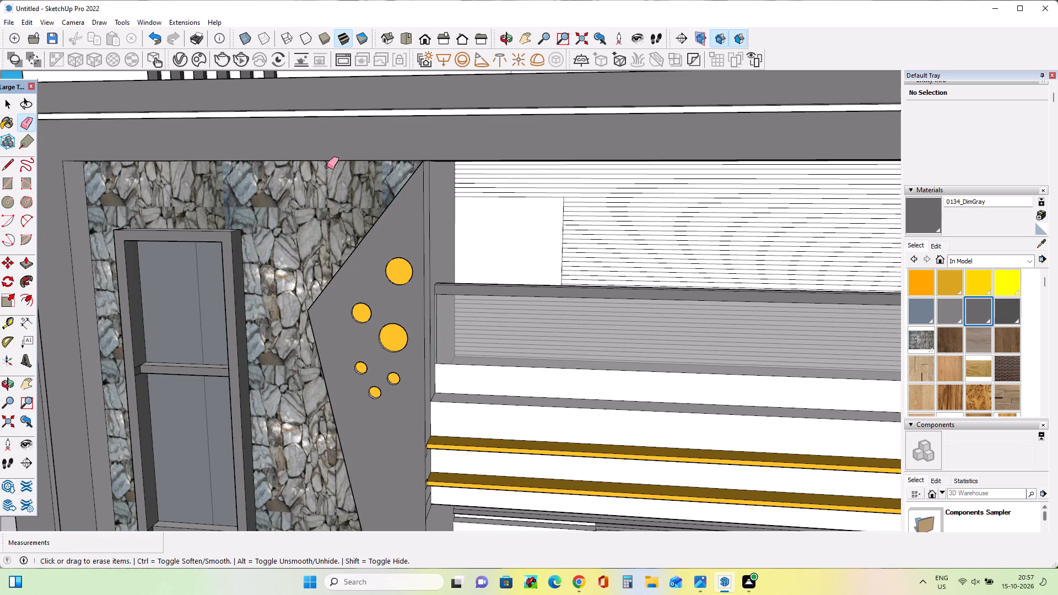
scroll(300, 338, "down", 5)
scroll(388, 351, "down", 3)
scroll(439, 347, "down", 3)
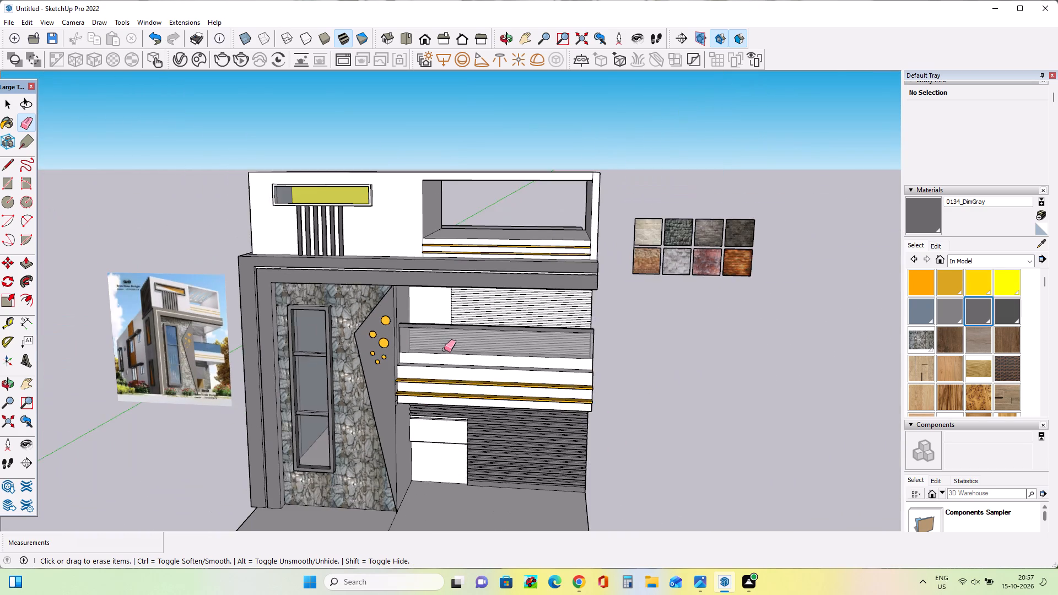
scroll(444, 349, "up", 7)
left_click(26, 264)
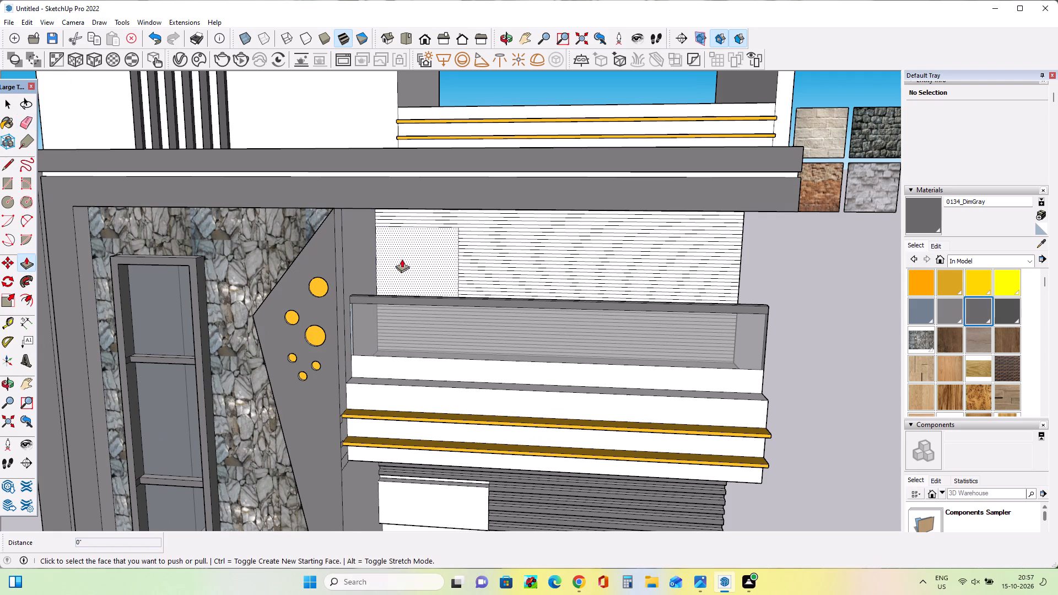
left_click(408, 258)
left_click(404, 264)
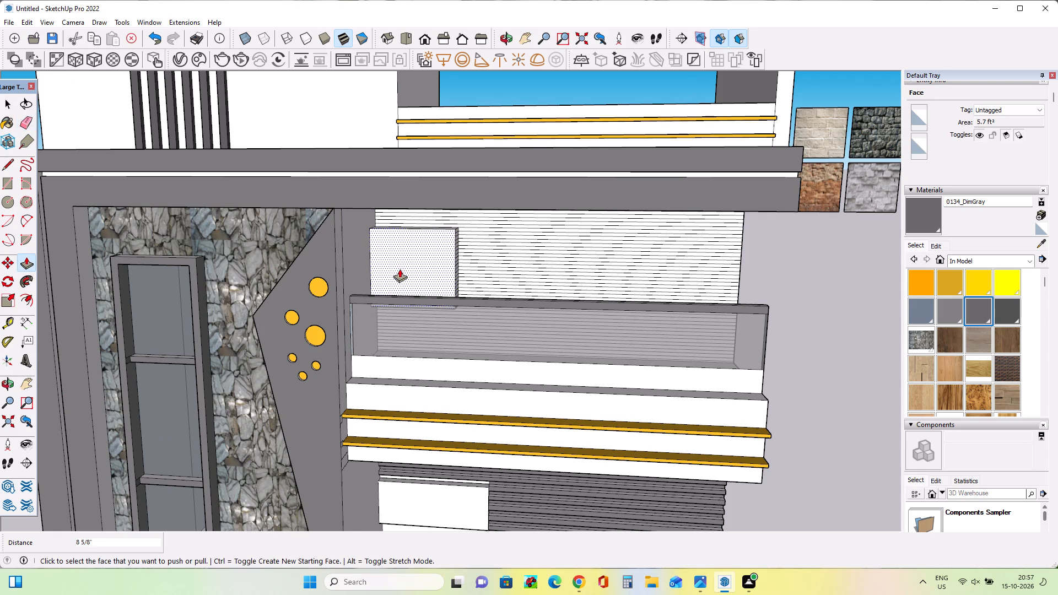
left_click(400, 267)
left_click(396, 271)
Clear the selection and examine the raised balcony wall panel in the overall facade alongside the reference image.
middle_click_drag(446, 279, 500, 239)
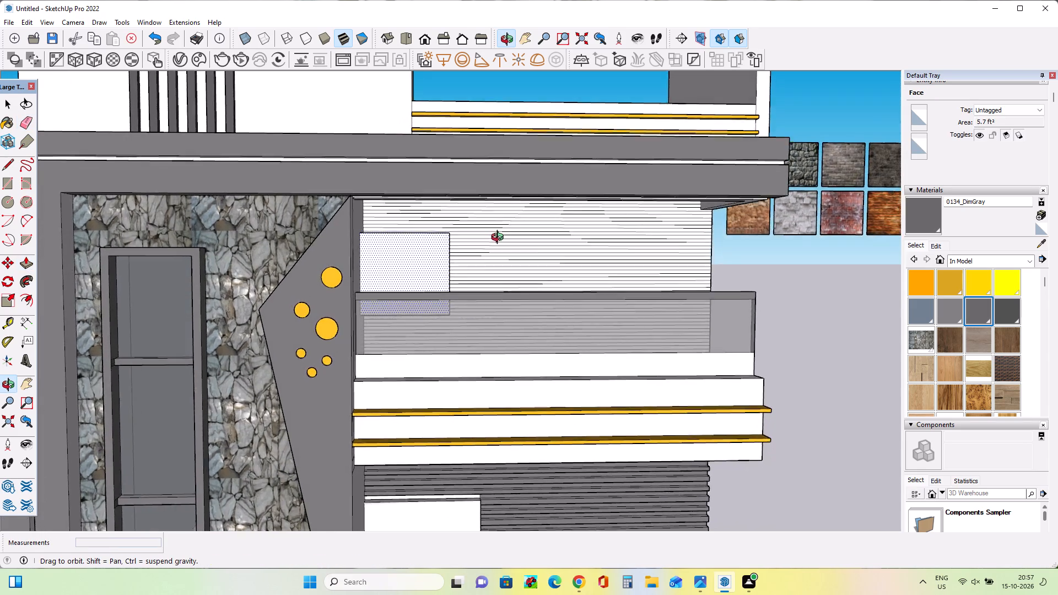
middle_click_drag(500, 239, 498, 236)
scroll(437, 261, "down", 6)
middle_click_drag(515, 285, 499, 286)
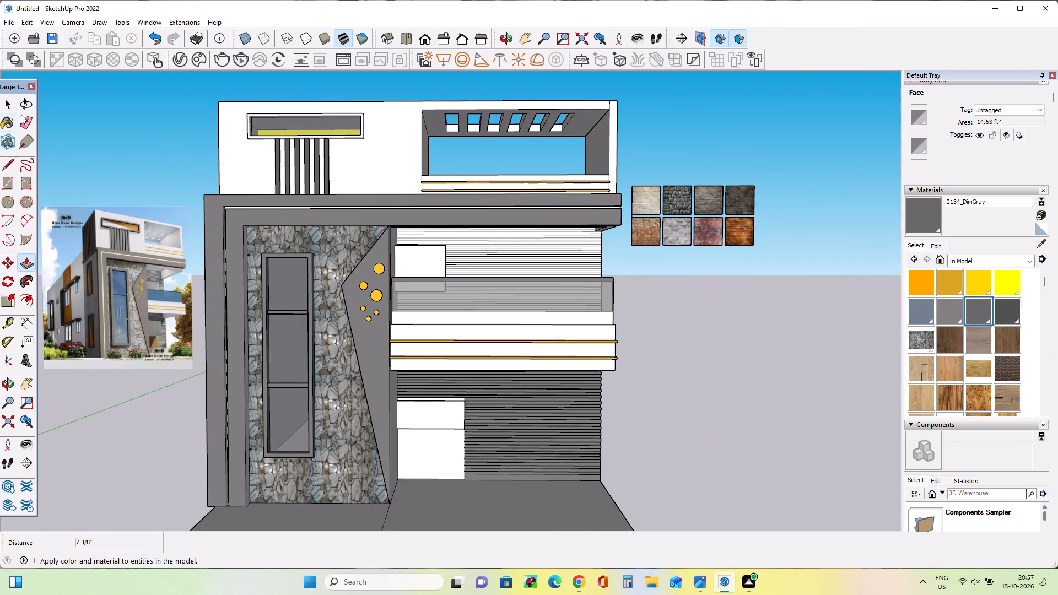
left_click(7, 99)
left_click(133, 120)
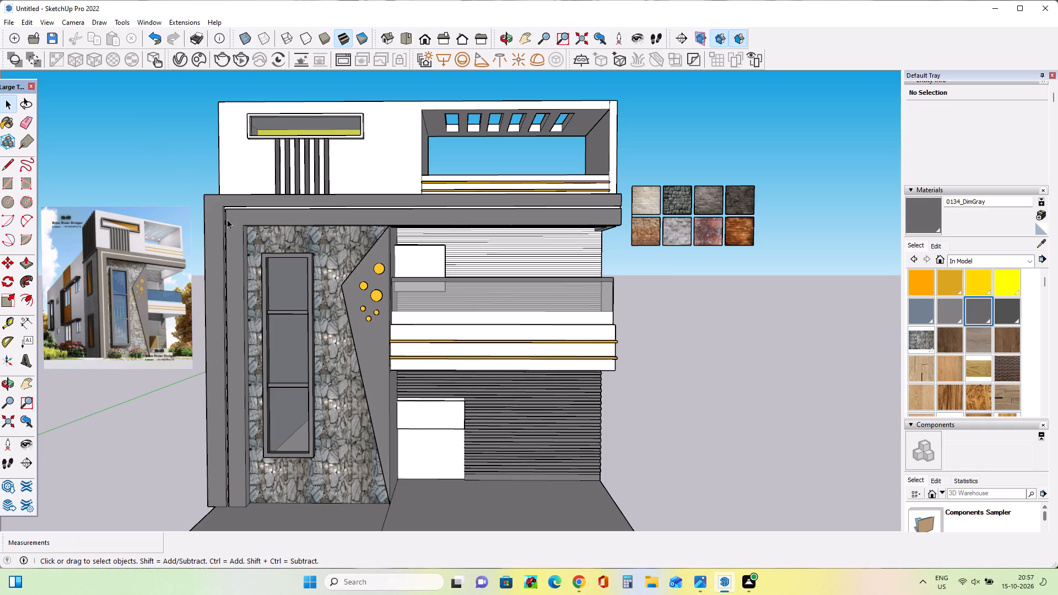
middle_click_drag(226, 219, 250, 223)
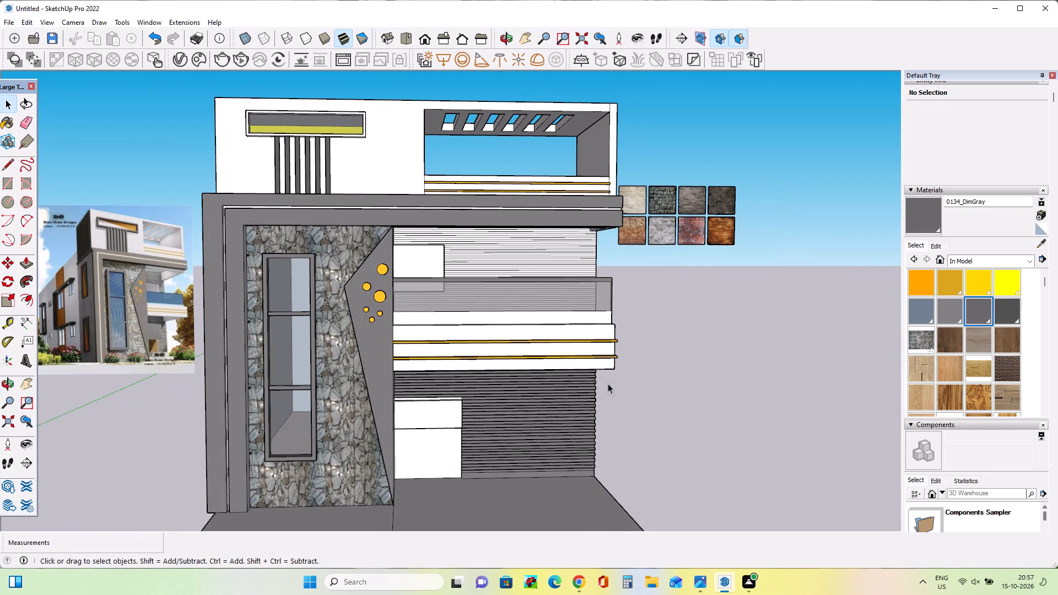
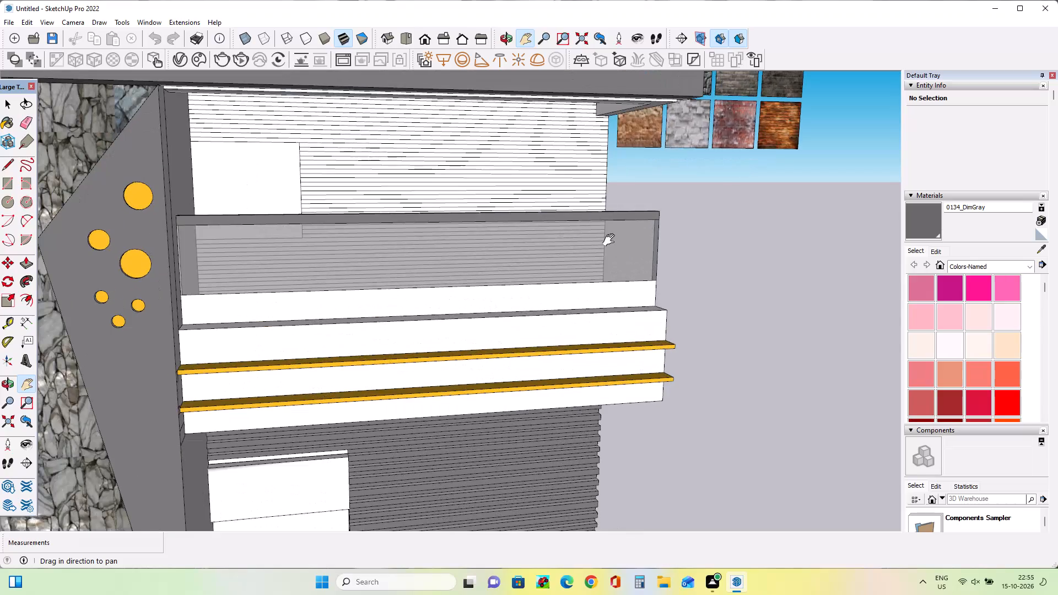
Examine the balcony's grooved back wall together with the ribbed ground-floor wall beneath it.
middle_click_drag(612, 240, 589, 274)
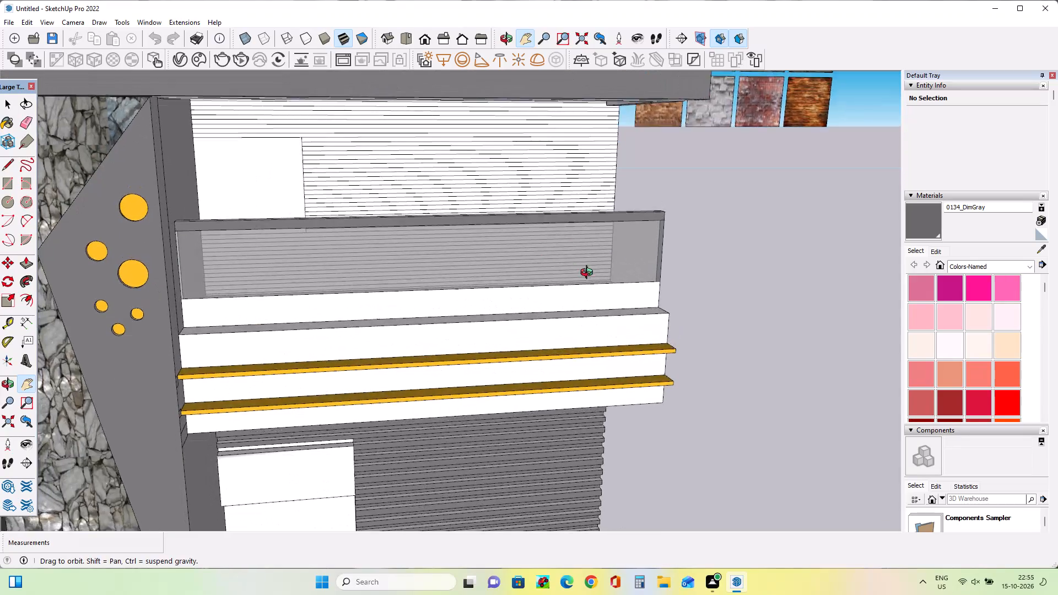
middle_click_drag(589, 274, 580, 286)
scroll(458, 187, "up", 3)
middle_click_drag(469, 194, 446, 164)
scroll(510, 159, "down", 2)
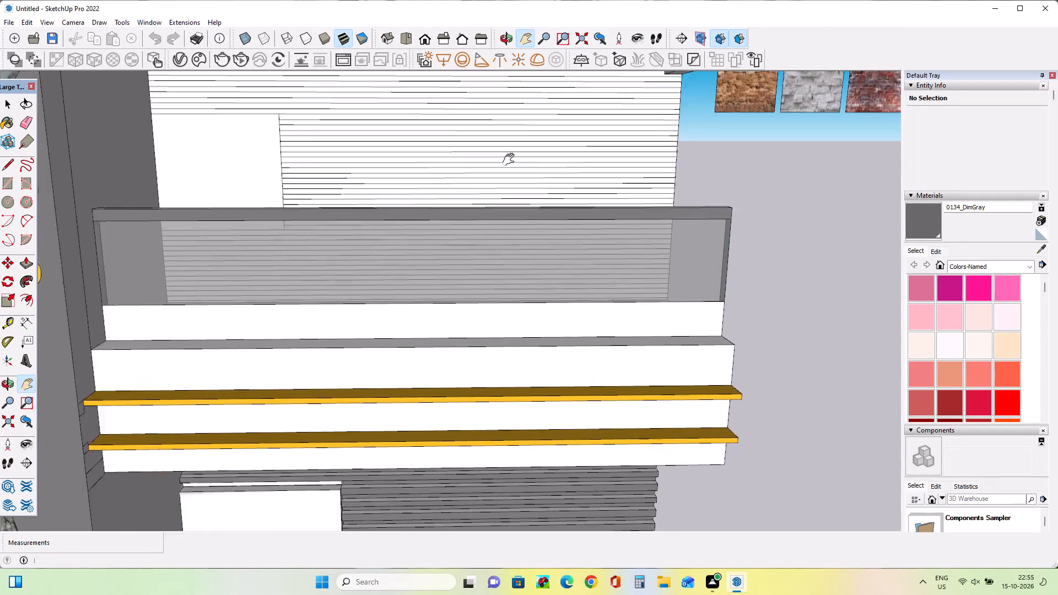
scroll(511, 160, "down", 5)
scroll(511, 161, "up", 1)
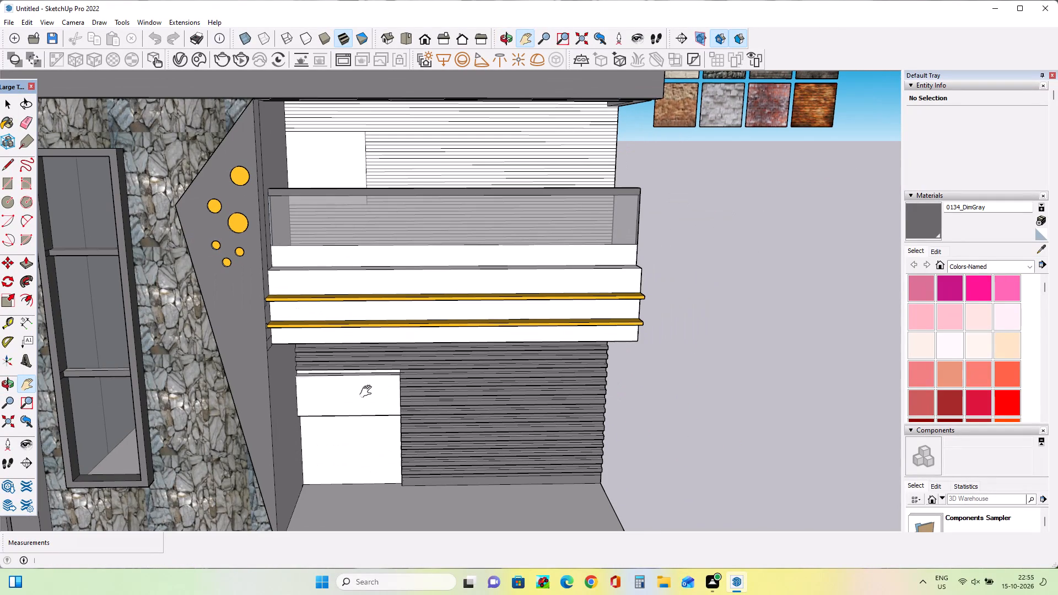
left_click_drag(350, 296, 352, 399)
middle_click_drag(550, 256, 543, 182)
Push/Pull the upper strip of the balcony's back wall outward about 1 15/16", and push it back in about 7/8".
scroll(550, 256, "up", 1)
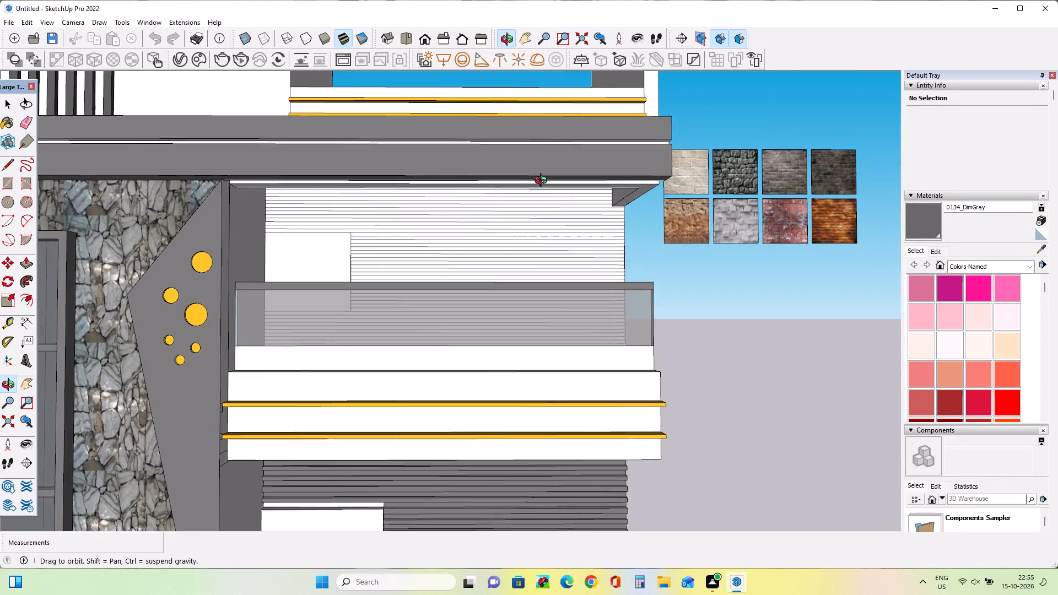
middle_click_drag(543, 182, 543, 182)
scroll(543, 182, "up", 7)
middle_click_drag(570, 244, 439, 191)
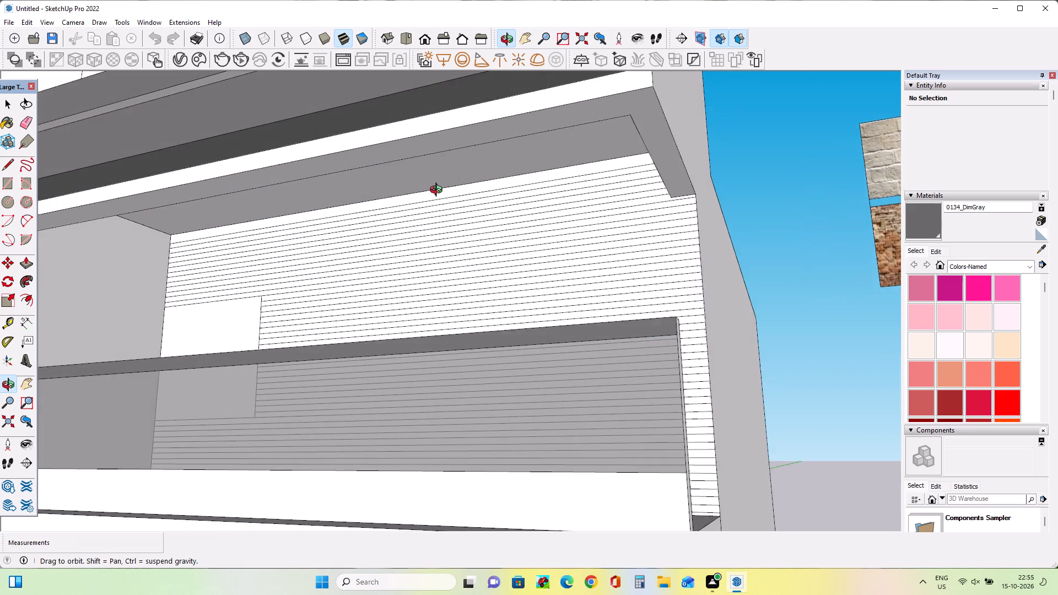
middle_click_drag(439, 191, 522, 203)
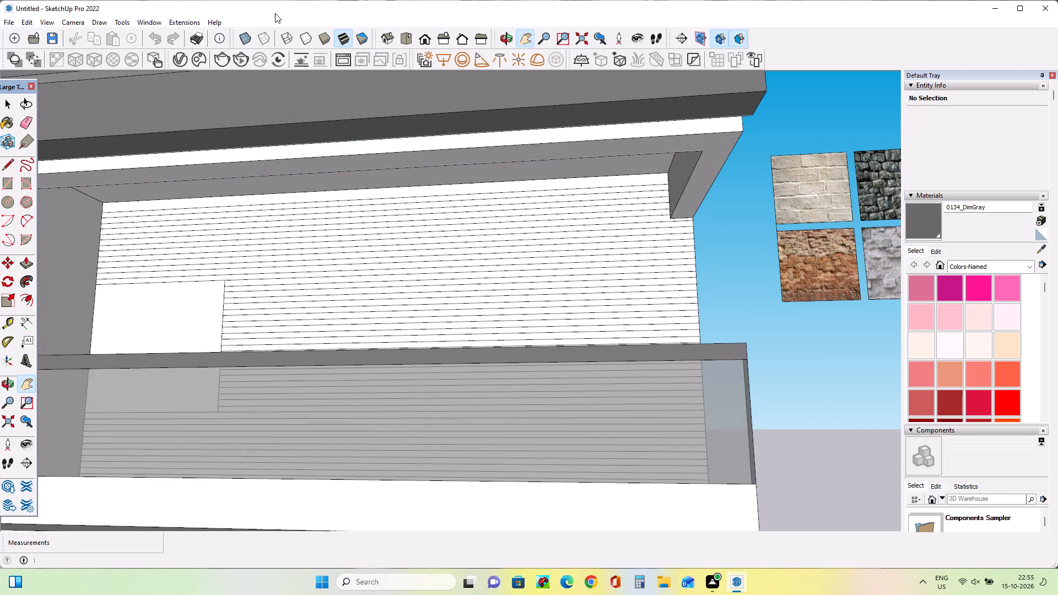
left_click(24, 265)
left_click(595, 189)
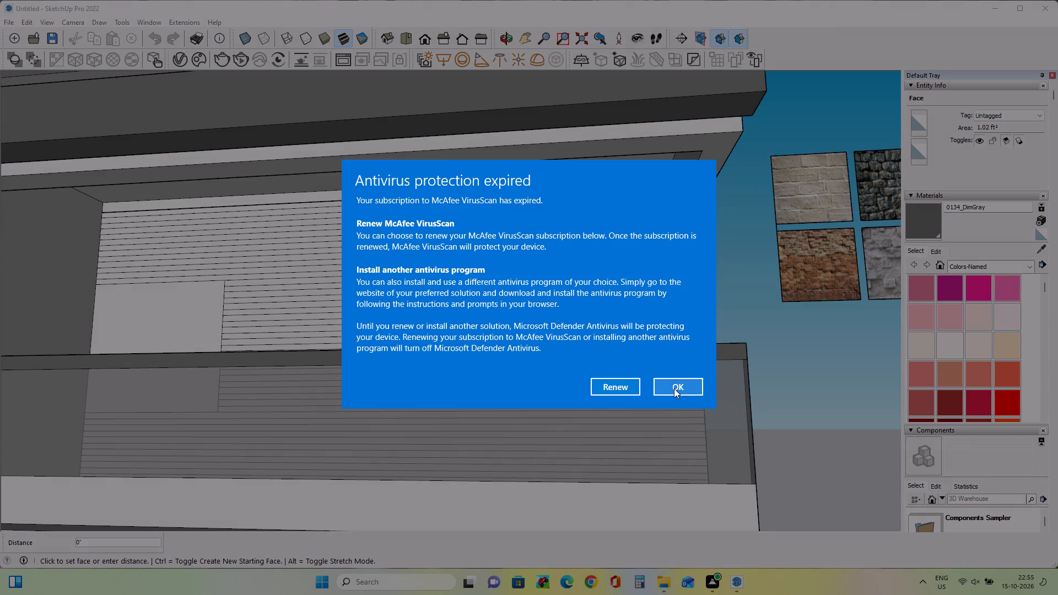
left_click(674, 388)
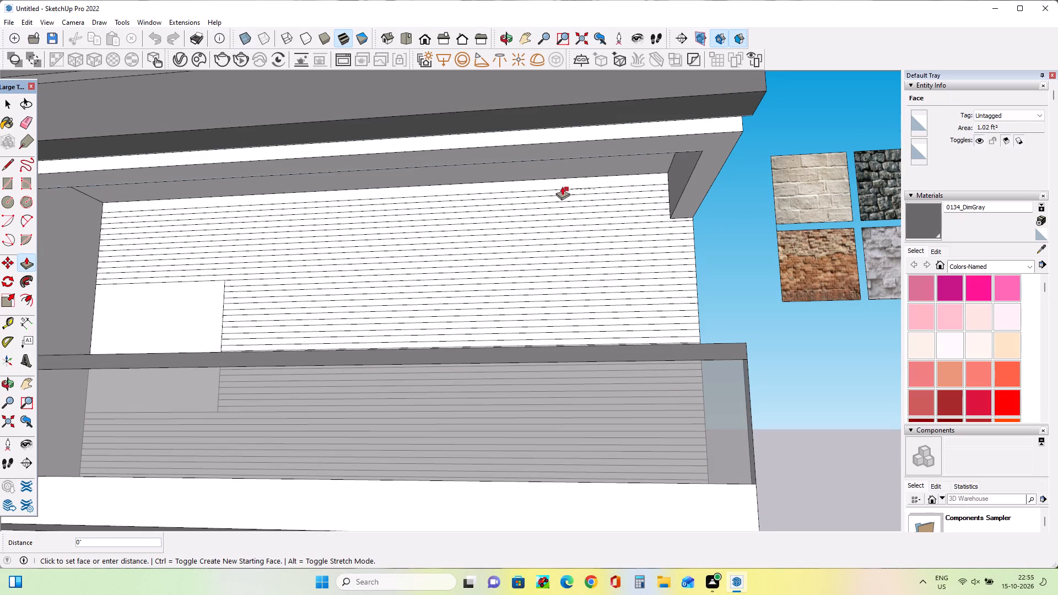
left_click(560, 188)
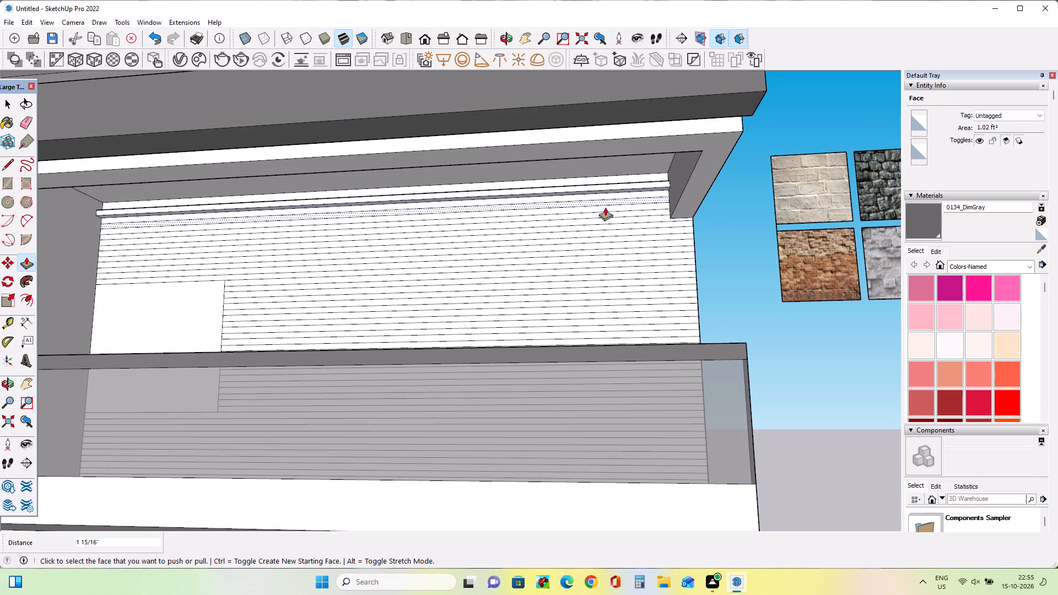
middle_click_drag(606, 211, 607, 234)
scroll(623, 184, "up", 4)
left_click(622, 188)
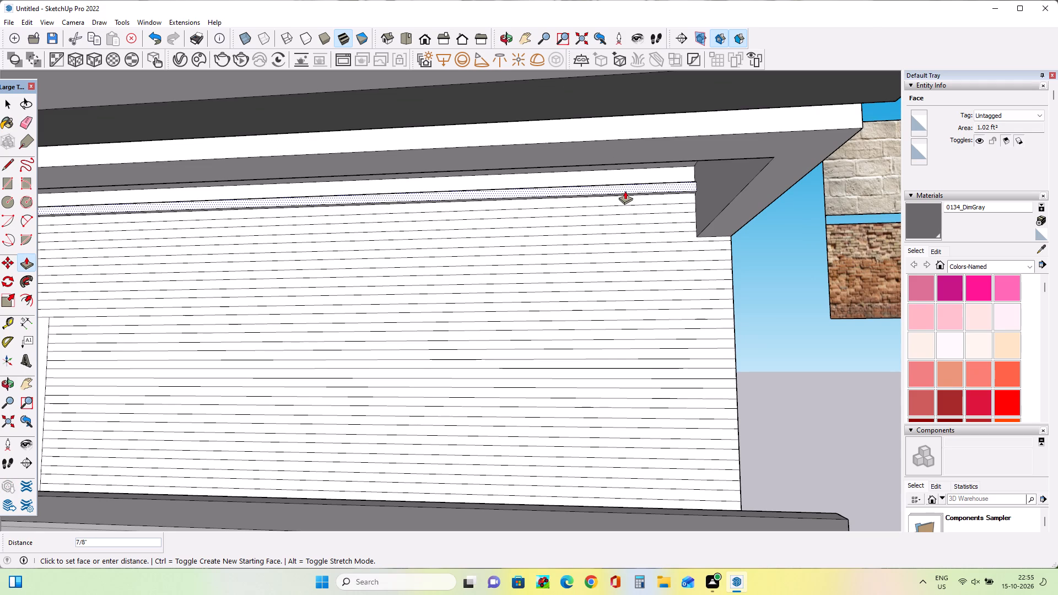
left_click(625, 191)
Push/Pull the next six alternate strips down to the plain rectangle's top outward 1 1/16", matching the first raised strip.
left_click(646, 207)
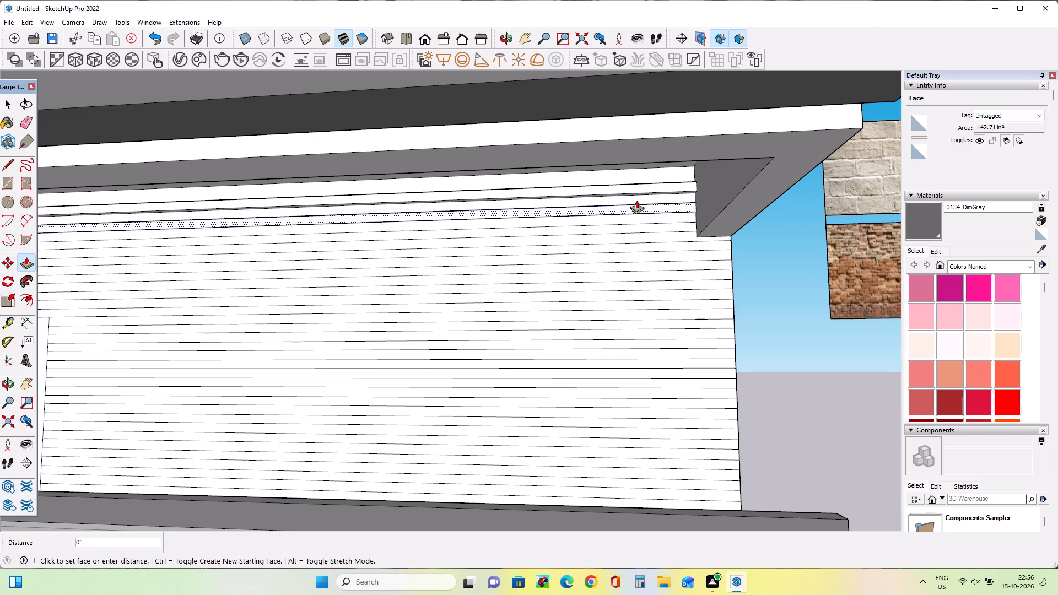
left_click(631, 189)
left_click(650, 225)
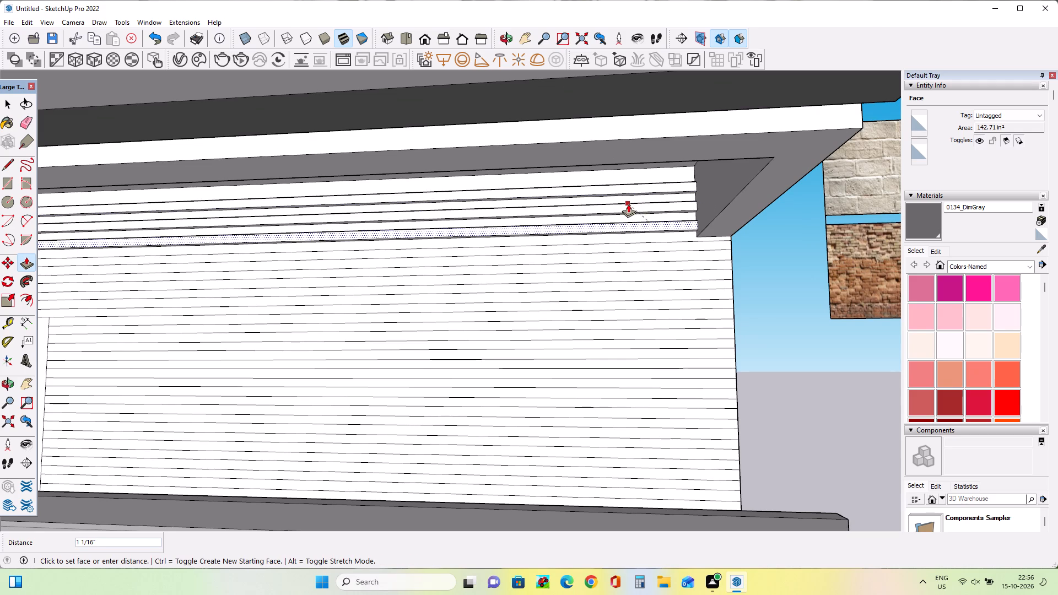
left_click(628, 204)
left_click(657, 244)
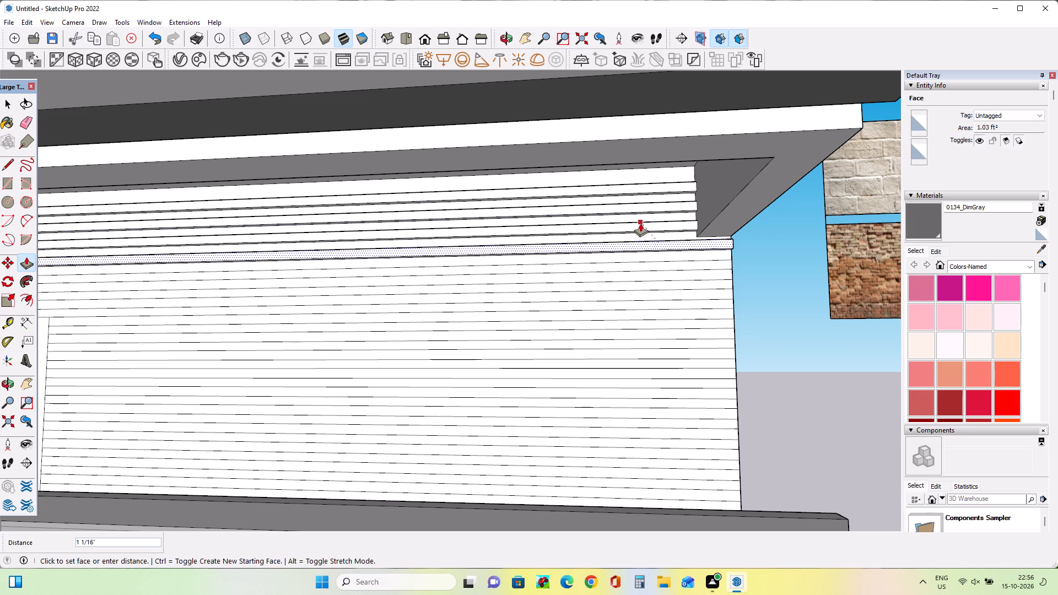
left_click(640, 223)
left_click(663, 263)
left_click(656, 244)
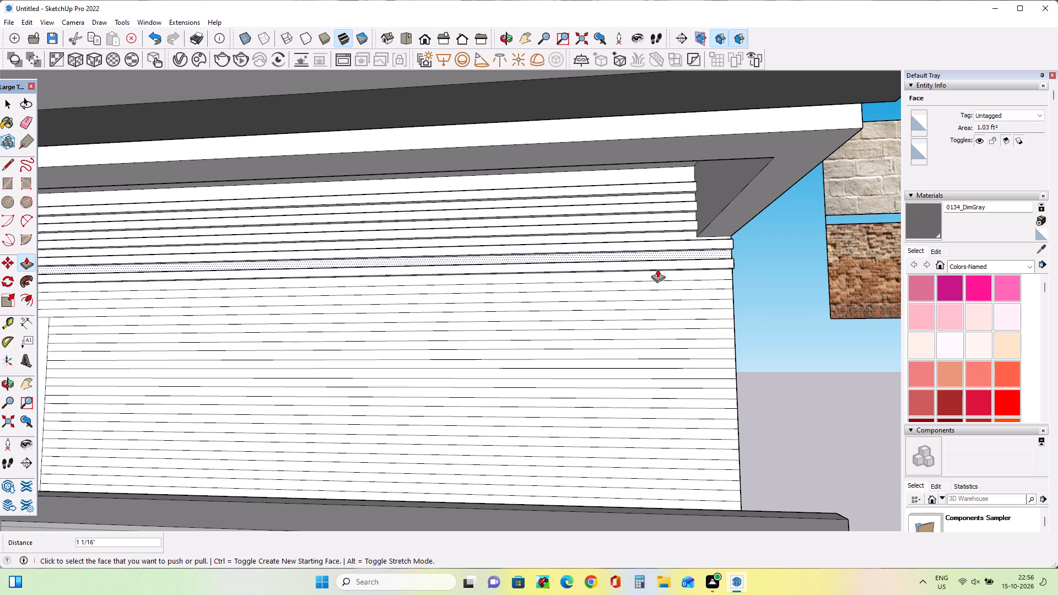
left_click(661, 284)
left_click(654, 259)
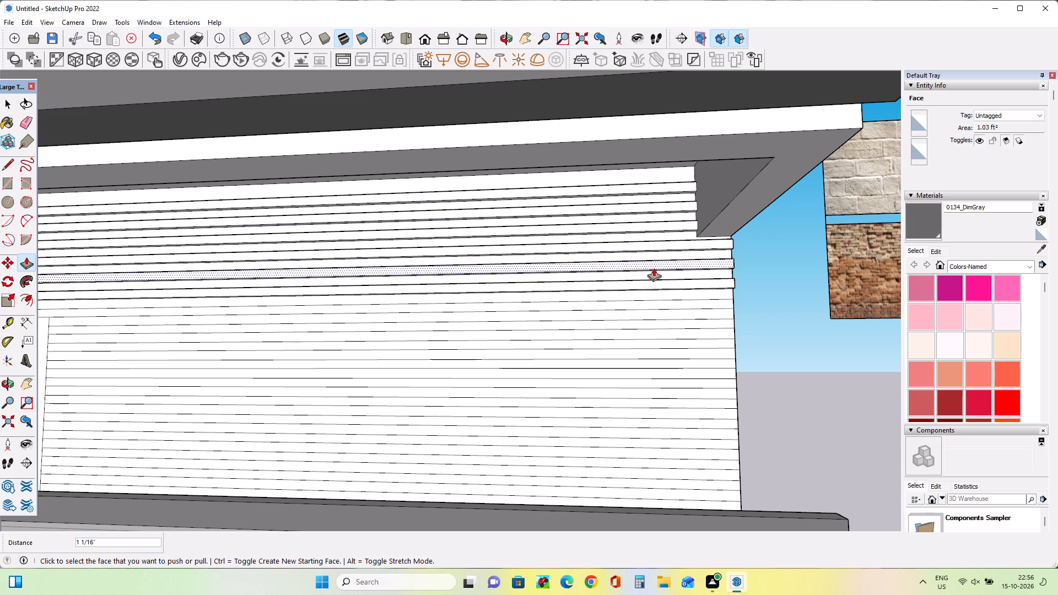
left_click(659, 301)
left_click(656, 285)
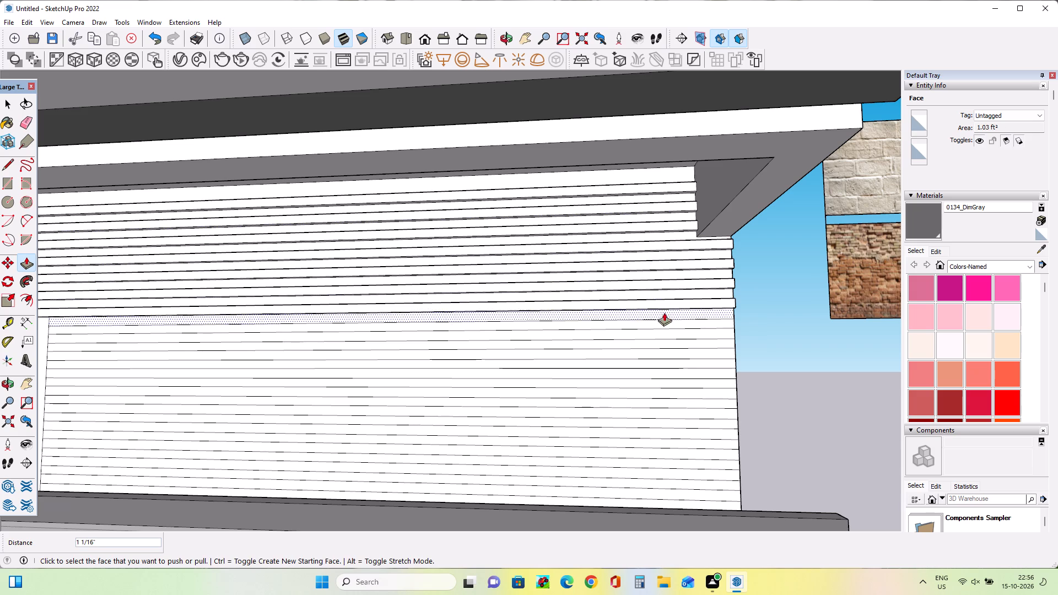
Push/Pull the first five alternate strips beside the plain rectangle outward 1 1/16", matching the ribs above.
left_click(665, 320)
left_click(651, 300)
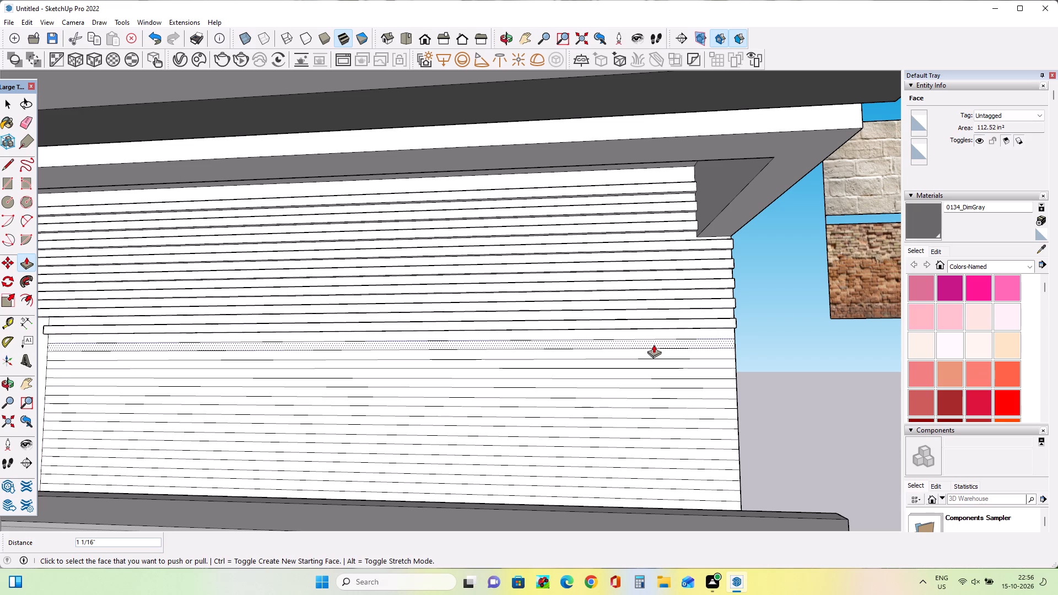
left_click(655, 340)
left_click(650, 321)
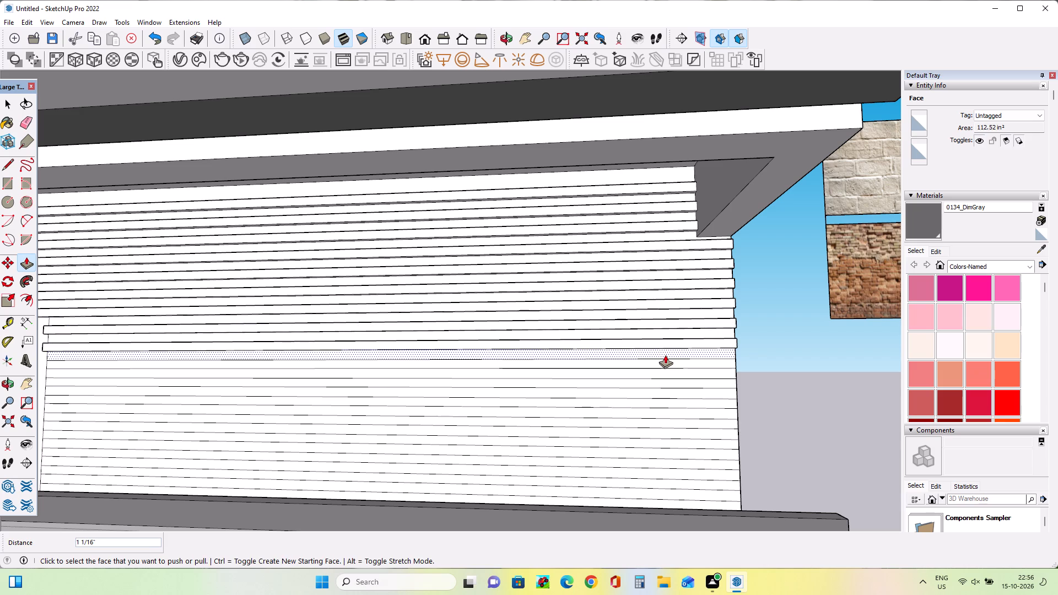
left_click(666, 359)
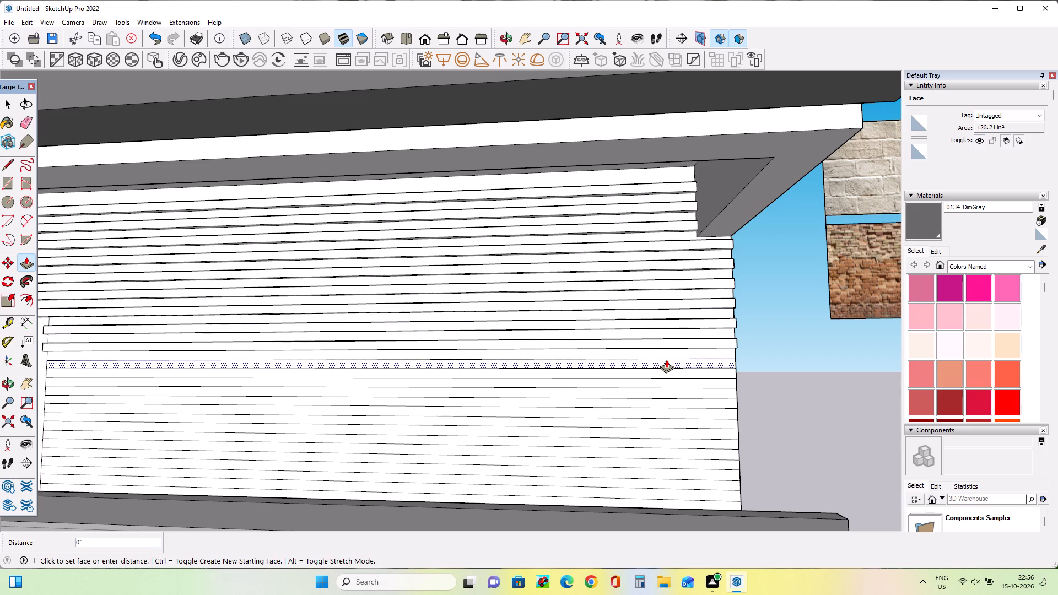
left_click(667, 337)
left_click(688, 387)
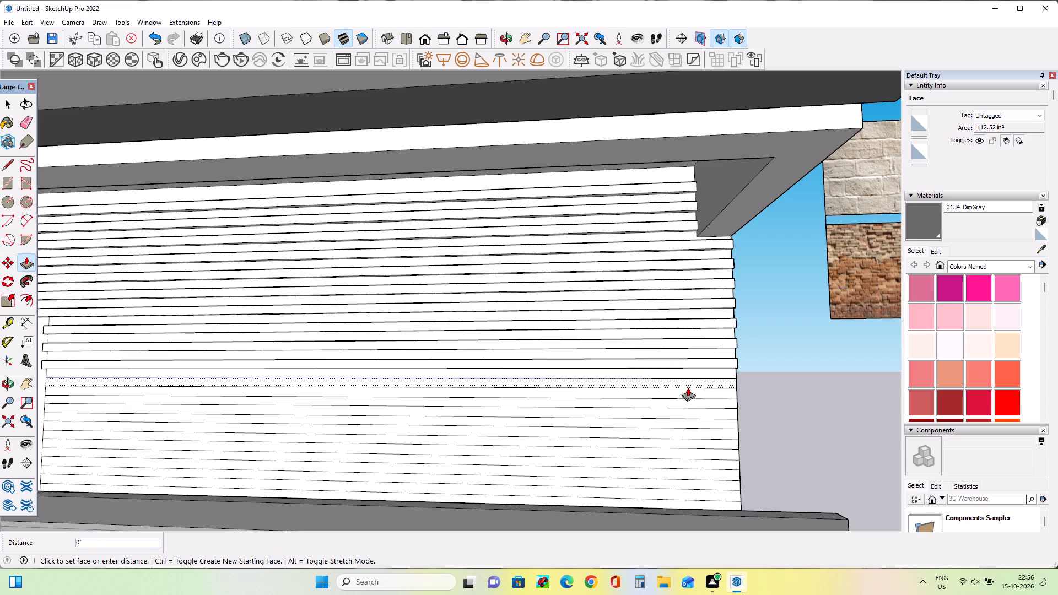
left_click(684, 361)
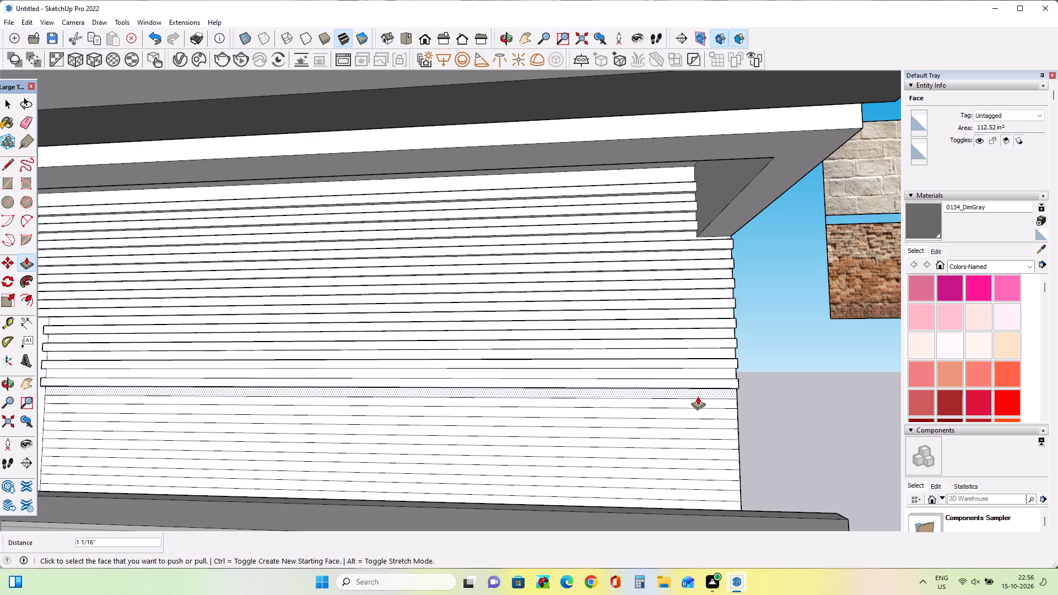
left_click(699, 401)
left_click(689, 378)
Push/Pull the next five alternate strips beside the plain rectangle outward 1 1/16", continuing down to the balcony railing.
left_click(706, 424)
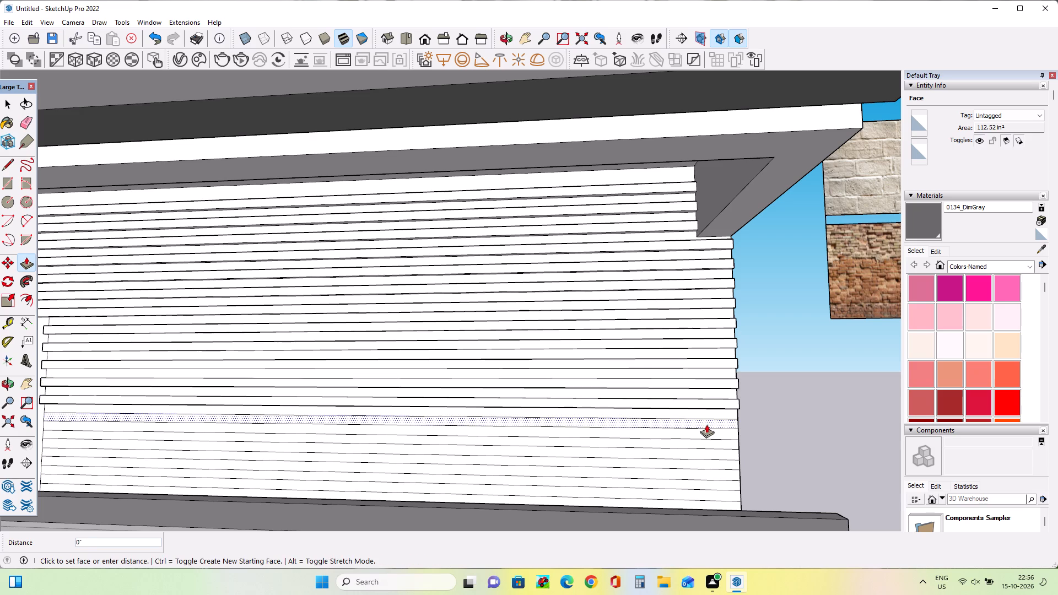
left_click(703, 398)
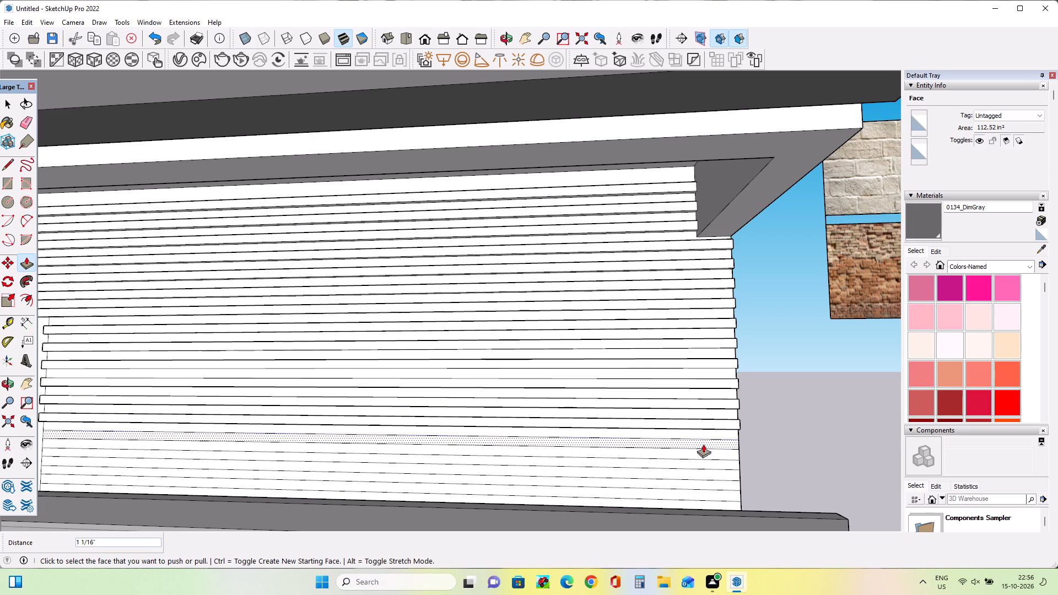
left_click(704, 441)
left_click(688, 424)
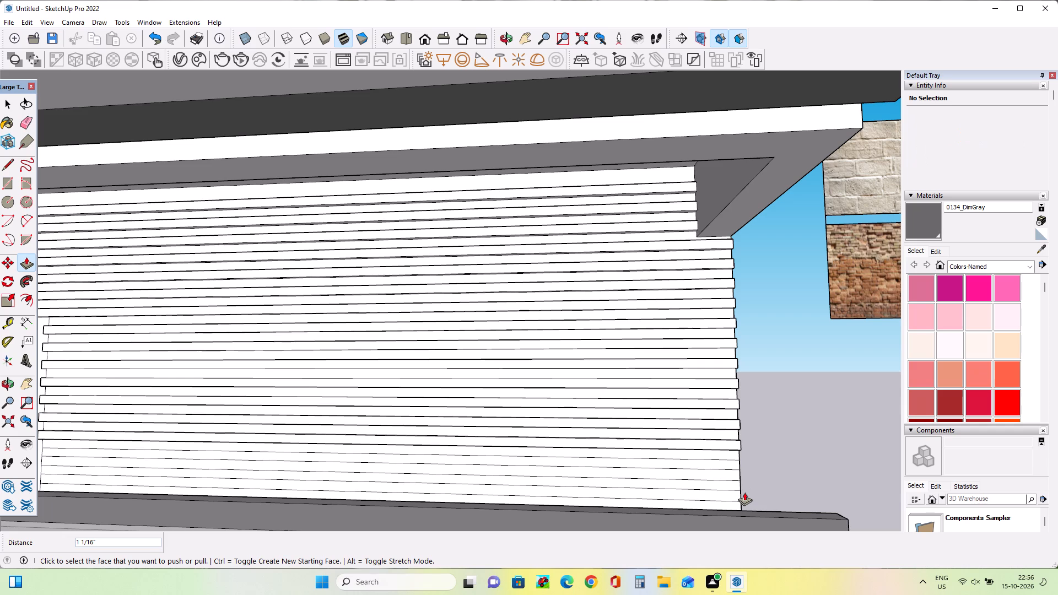
left_click(735, 465)
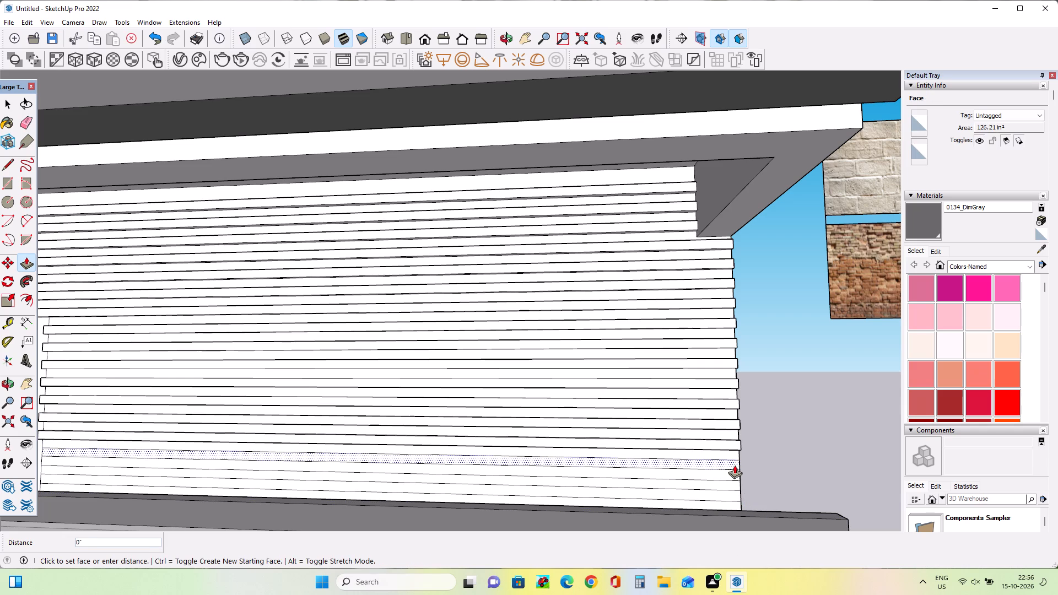
left_click(709, 439)
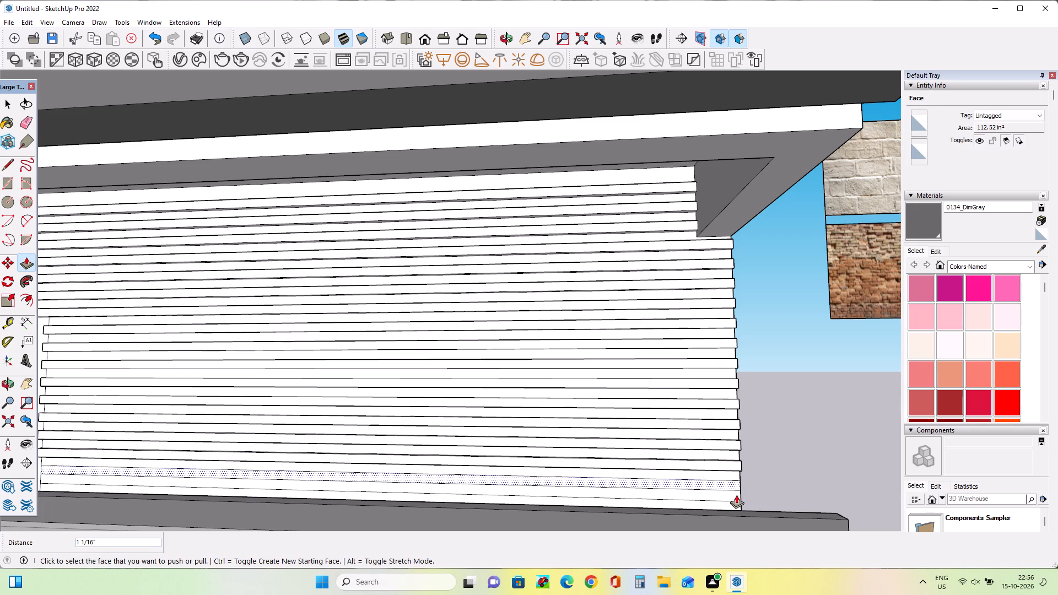
left_click(731, 486)
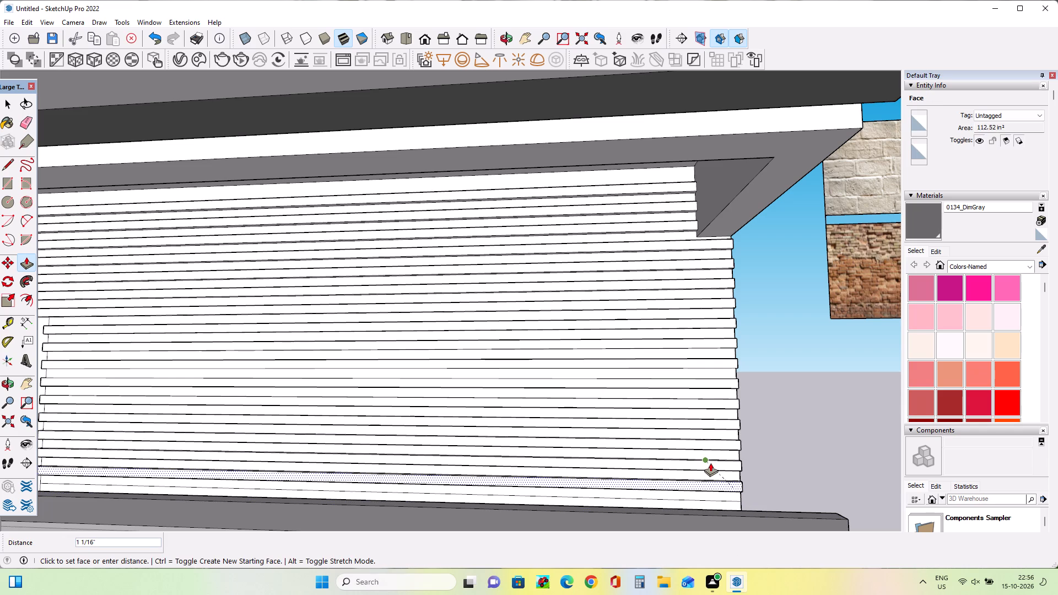
left_click(710, 463)
left_click(730, 509)
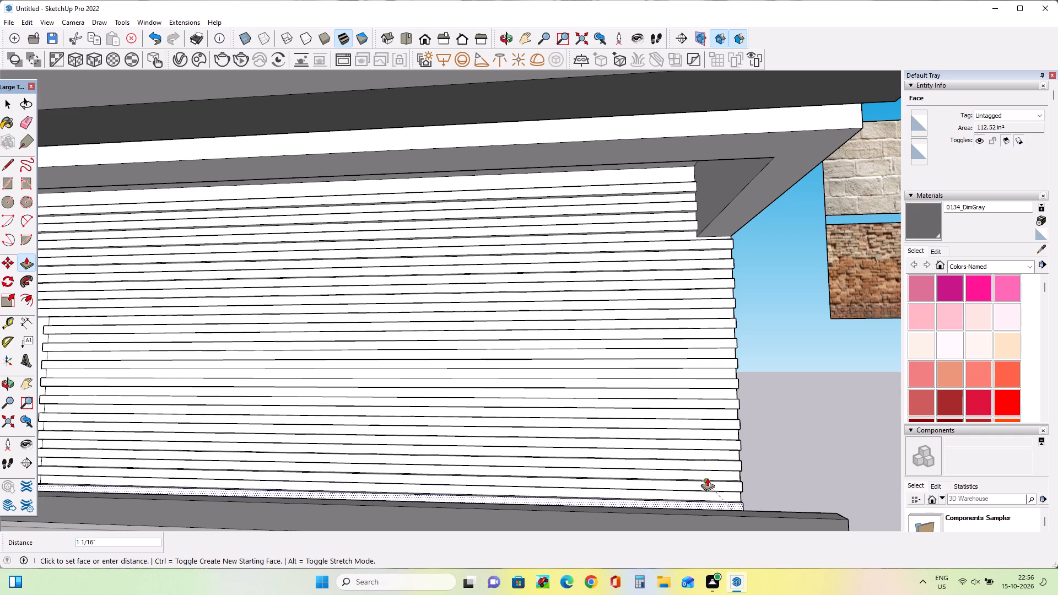
left_click(707, 479)
Push/Pull the plain rectangular face beside the new ribs on the balcony's back wall outward.
scroll(746, 487, "down", 1)
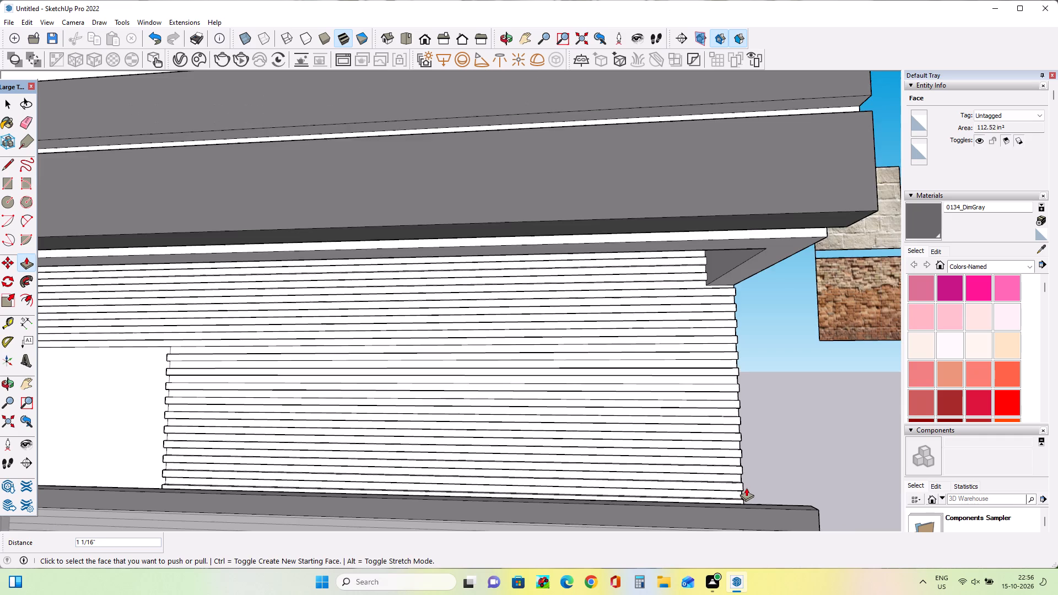
scroll(746, 488, "down", 6)
middle_click_drag(576, 436, 700, 407)
scroll(494, 416, "up", 5)
middle_click_drag(742, 469, 612, 457)
scroll(433, 441, "up", 1)
scroll(433, 441, "down", 1)
scroll(433, 441, "up", 1)
scroll(433, 441, "down", 1)
scroll(433, 440, "up", 5)
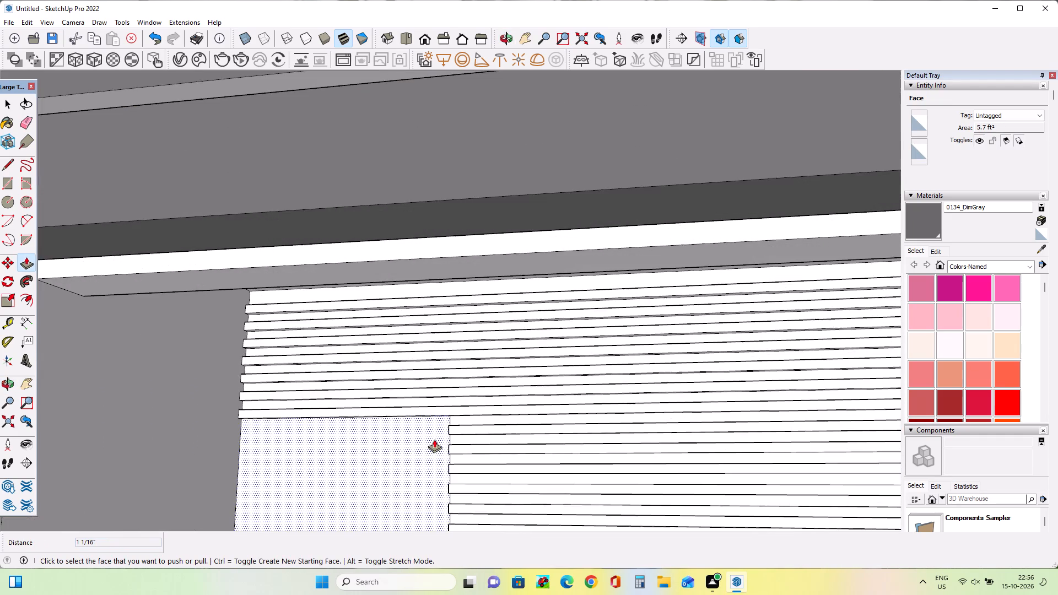
scroll(442, 440, "down", 12)
scroll(446, 464, "up", 8)
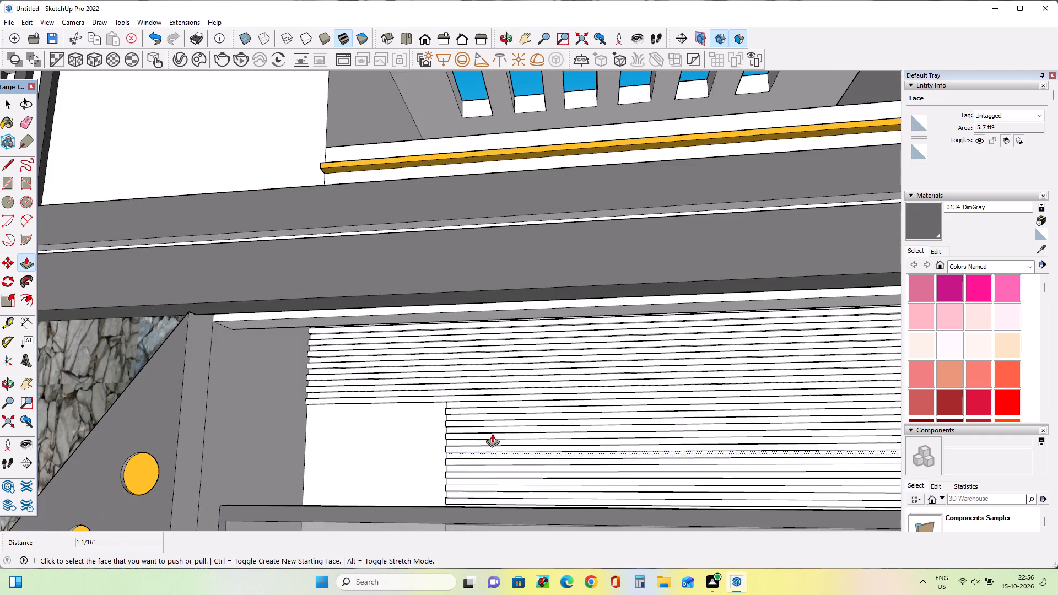
middle_click_drag(499, 428, 499, 442)
left_click(409, 450)
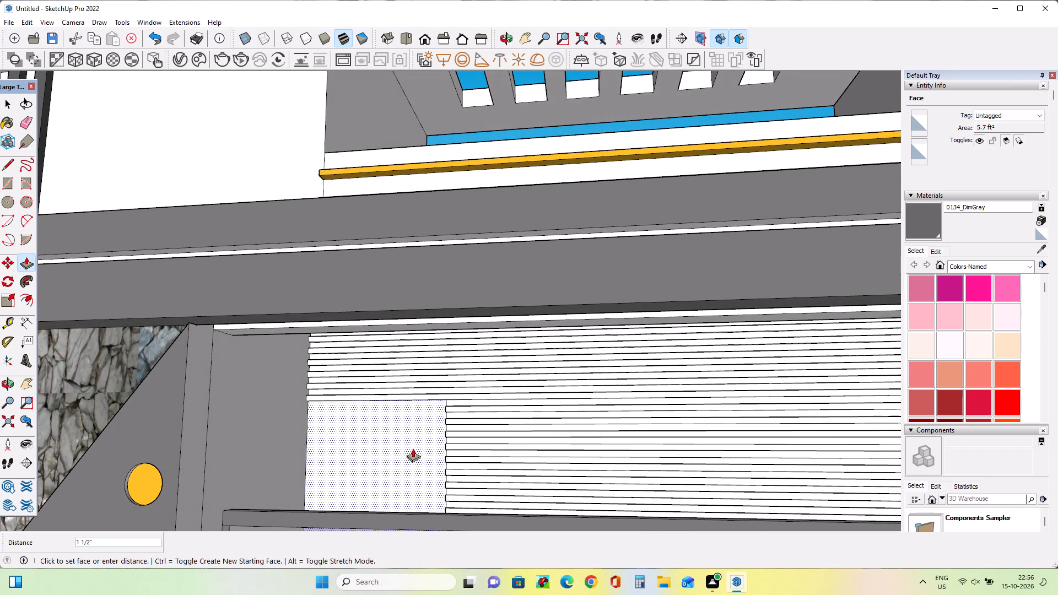
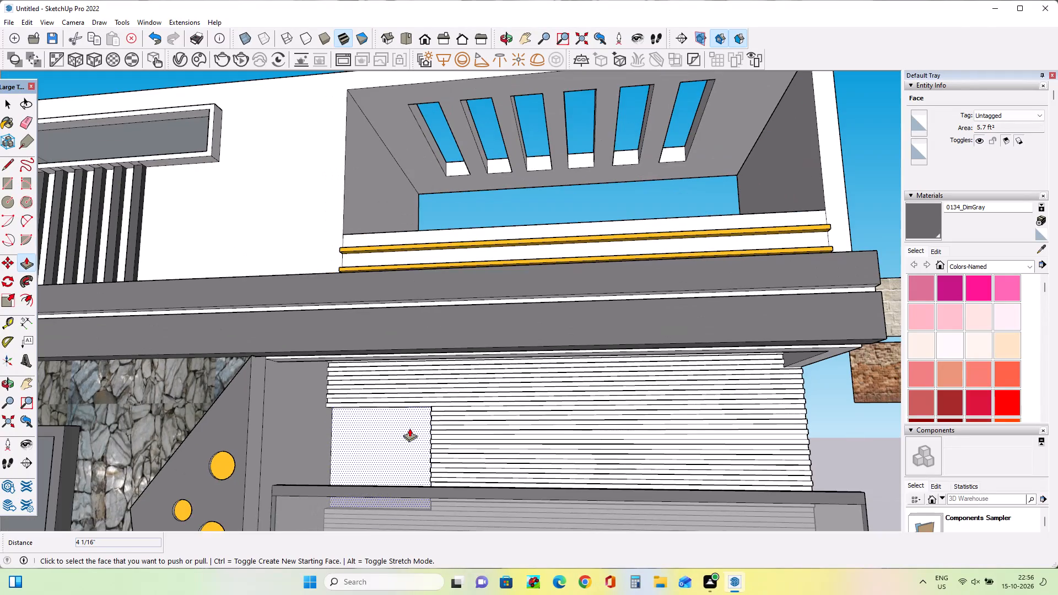
Push/Pull the plain rectangular face on the balcony's back wall outward about 1' 9", and back inward about 6 15/16".
middle_click_drag(413, 432, 416, 458)
left_click(404, 440)
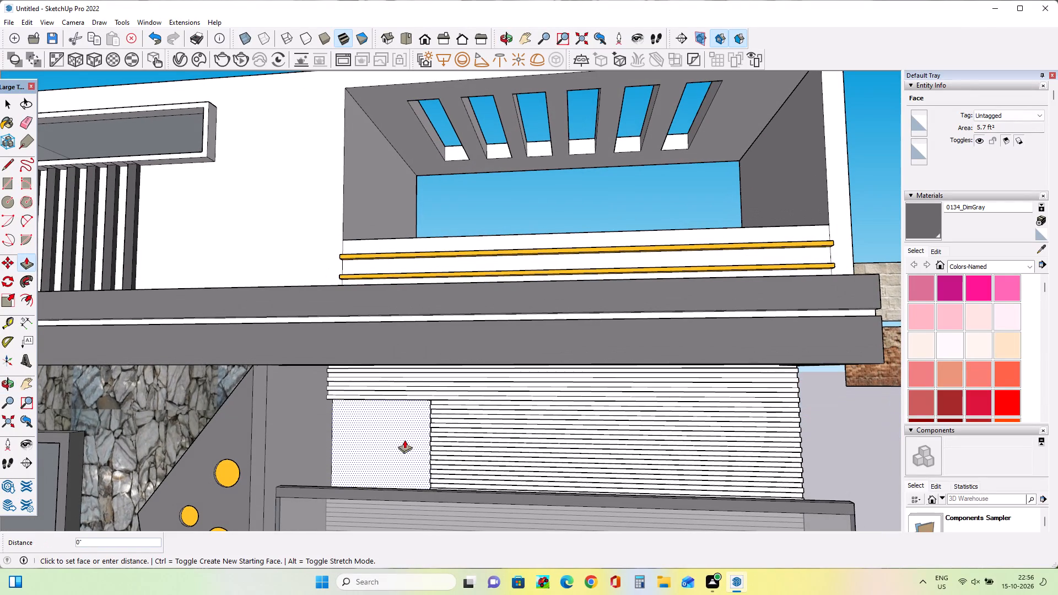
left_click(358, 446)
left_click(392, 446)
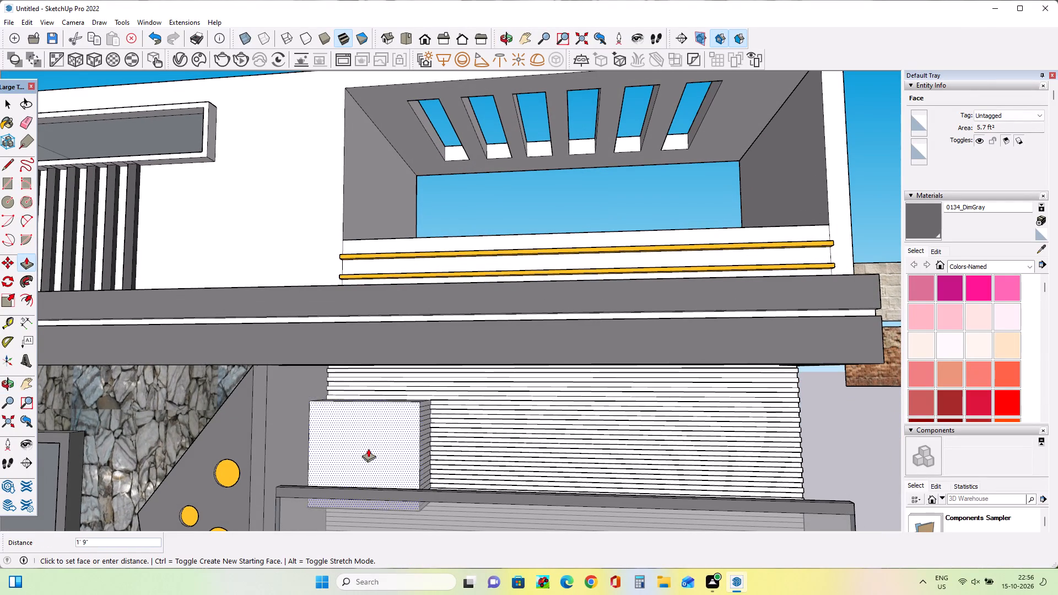
left_click(385, 448)
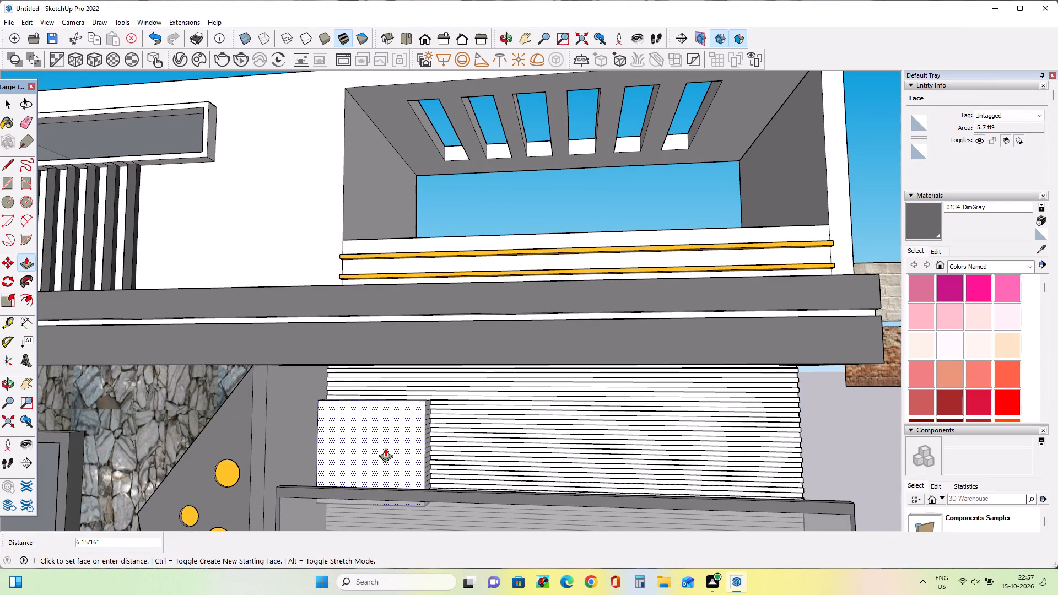
Move the reference image across the house to the far side of the stone texture swatches.
middle_click_drag(447, 455, 516, 448)
scroll(516, 443, "down", 1)
scroll(516, 443, "up", 1)
scroll(516, 443, "down", 11)
scroll(516, 443, "up", 1)
scroll(516, 443, "down", 2)
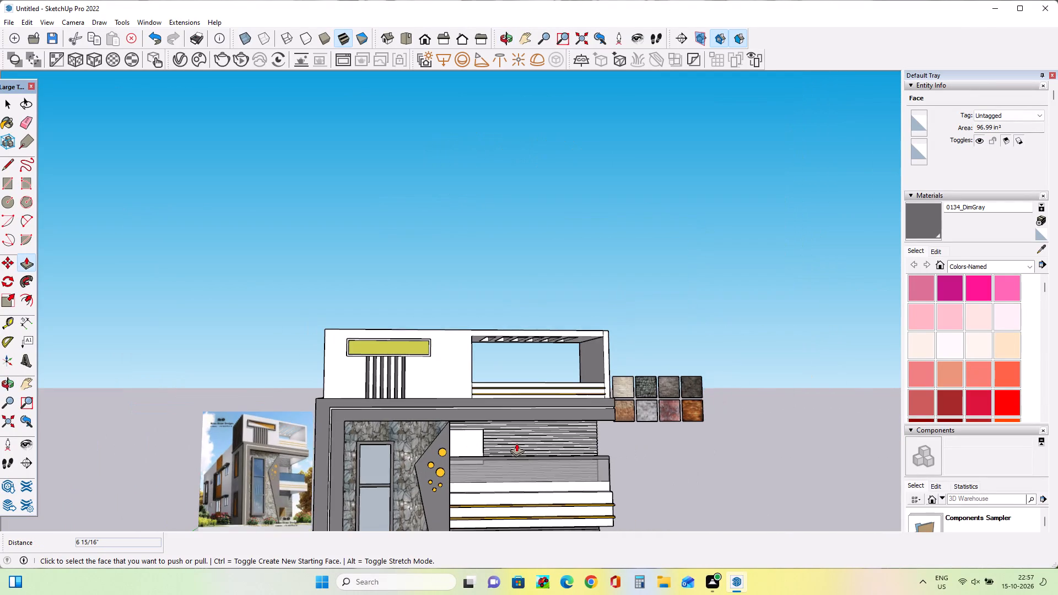
left_click(4, 260)
left_click_drag(285, 494, 787, 466)
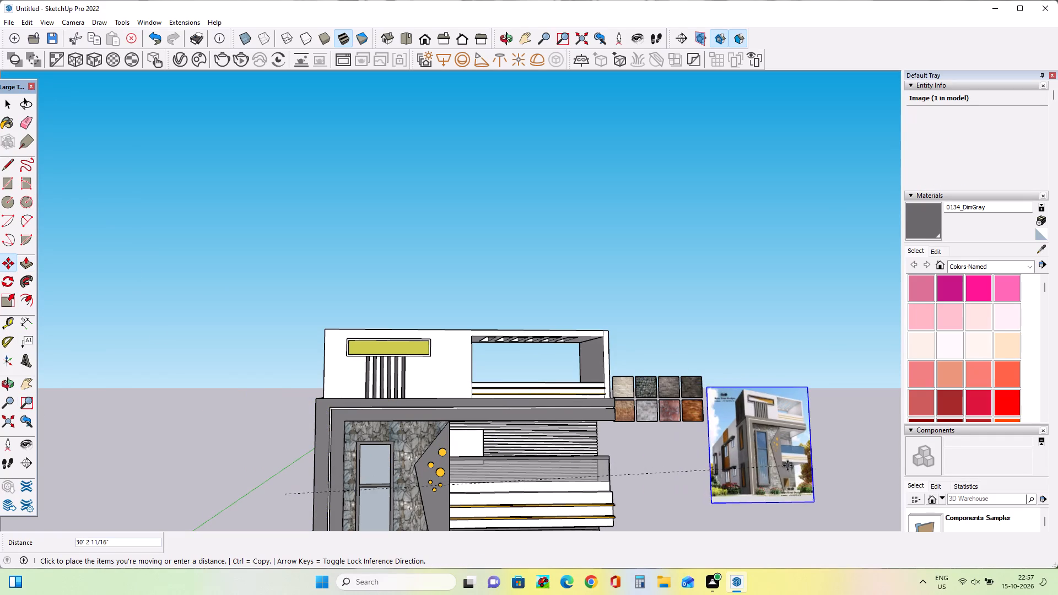
left_click_drag(787, 466, 741, 435)
Examine the balcony's back wall and its rectangular block in the reference image.
scroll(727, 423, "up", 3)
scroll(727, 423, "down", 1)
scroll(727, 423, "up", 7)
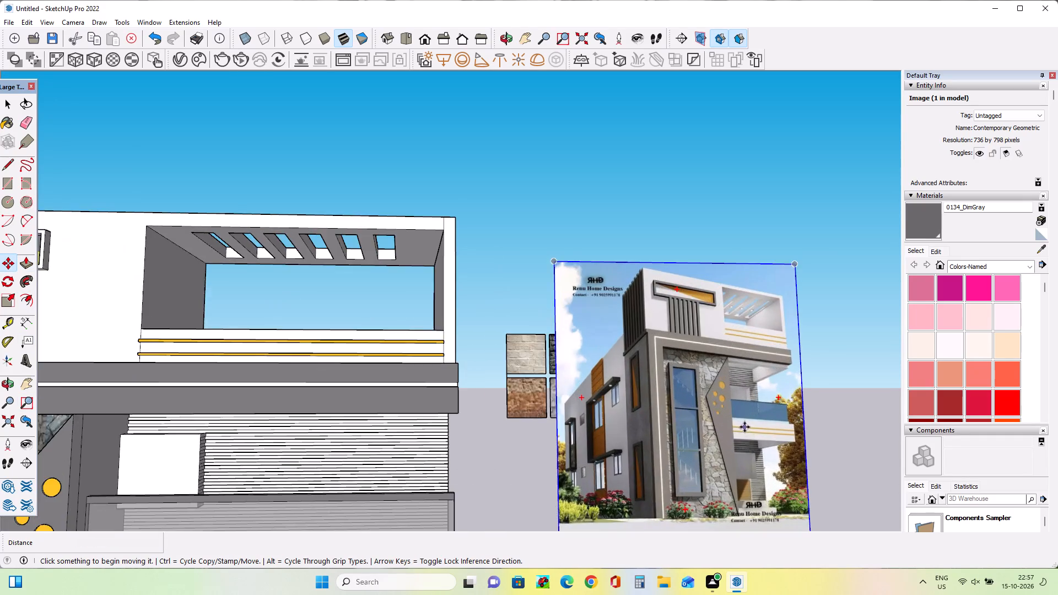
scroll(751, 420, "up", 2)
scroll(751, 420, "down", 1)
scroll(751, 420, "up", 2)
scroll(753, 410, "down", 1)
scroll(753, 410, "up", 5)
scroll(754, 410, "down", 1)
scroll(754, 410, "up", 7)
scroll(754, 409, "down", 4)
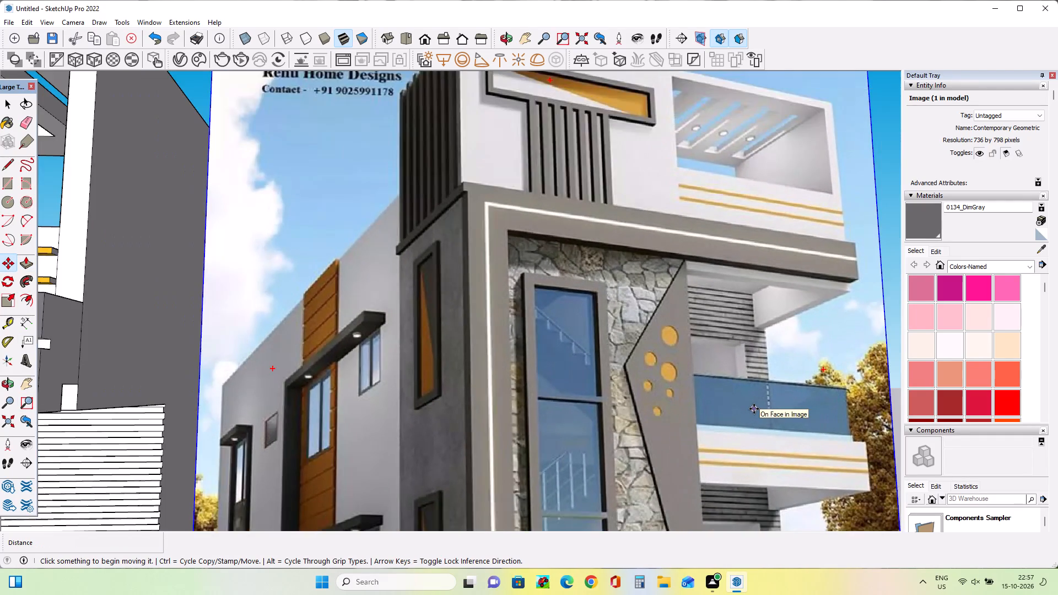
scroll(754, 409, "down", 14)
scroll(272, 452, "up", 5)
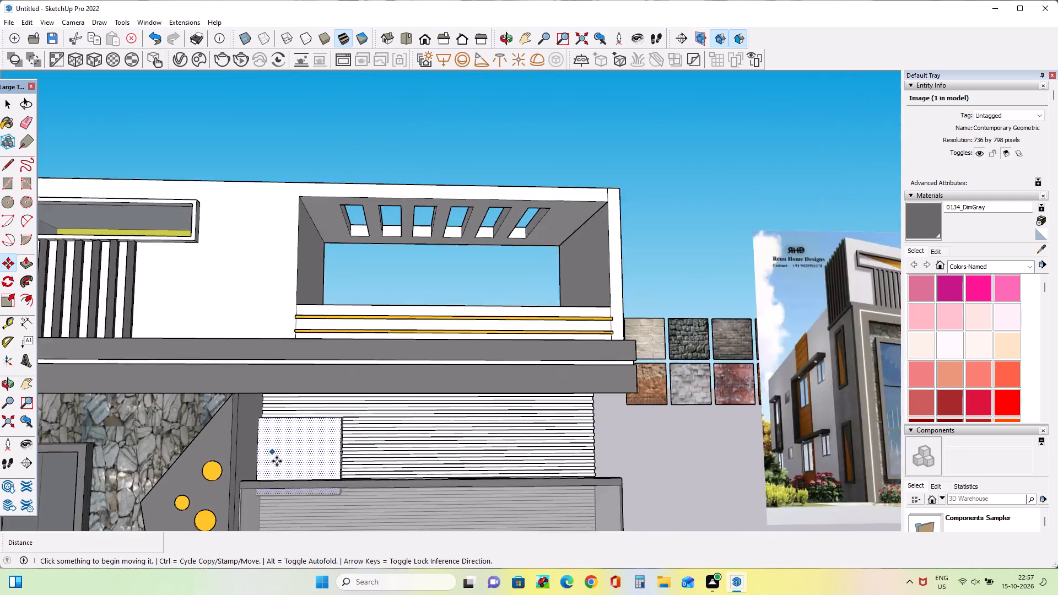
Draw an inset rectangle about 1' 8 1/2" by 2' 2 1/2" on the block's front face, starting at its outer edge.
middle_click_drag(296, 467, 312, 518)
scroll(305, 467, "up", 1)
scroll(305, 467, "down", 1)
scroll(305, 467, "up", 2)
middle_click_drag(305, 467, 309, 454)
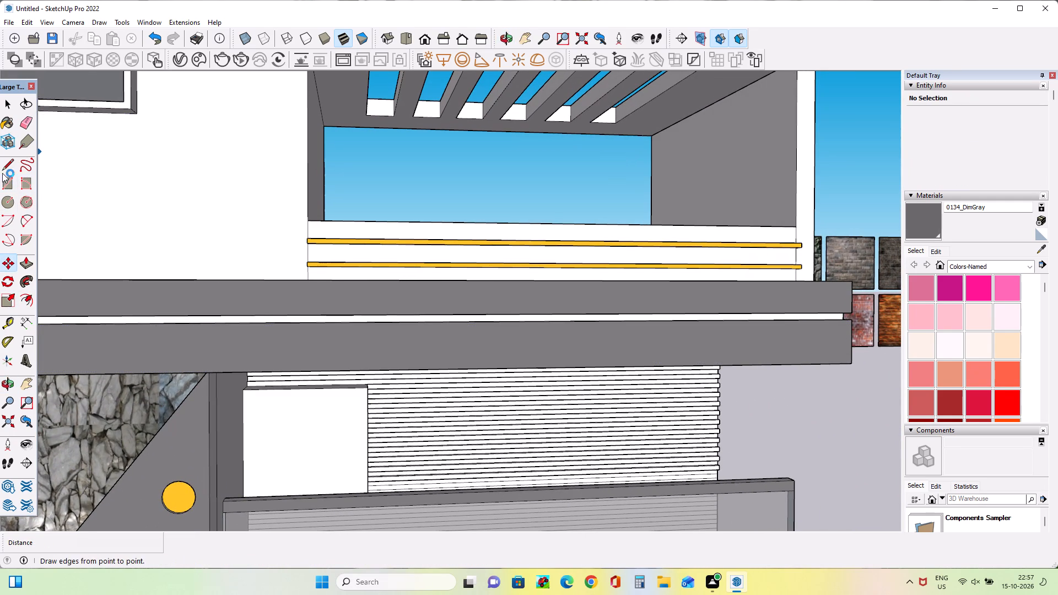
left_click(11, 187)
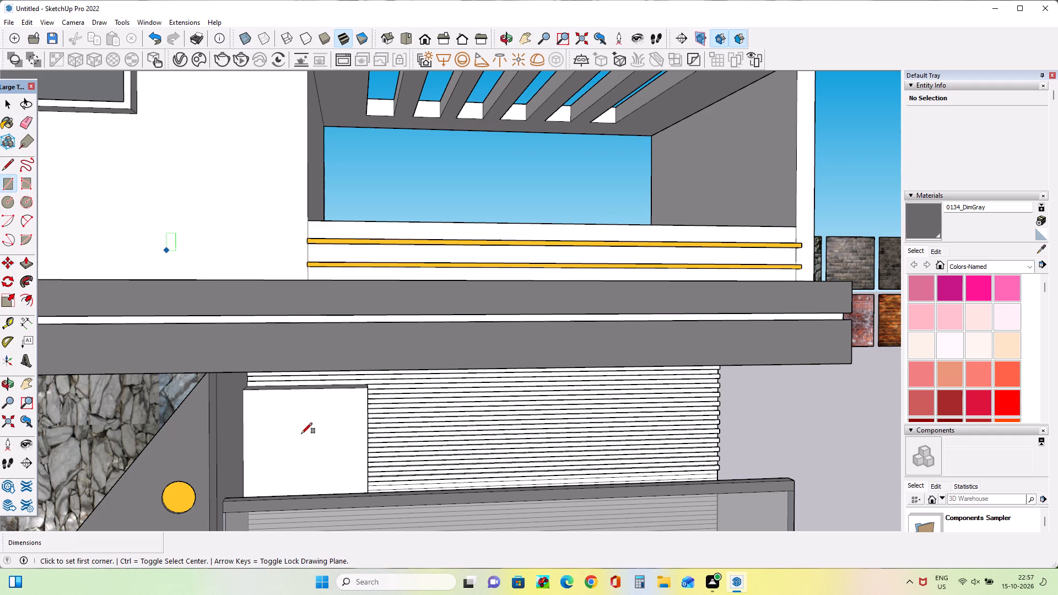
left_click(242, 413)
middle_click_drag(336, 456, 338, 504)
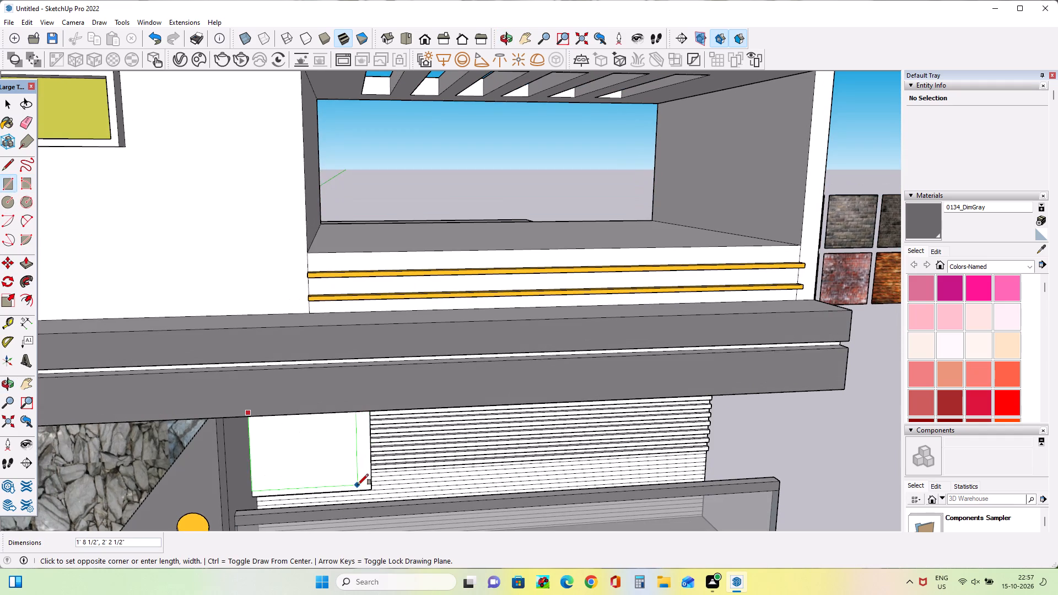
left_click(357, 492)
Draw a diagonal line about 6 11/16" long from the inset rectangle's upper corner to the block's upper corner.
middle_click_drag(374, 446, 370, 381)
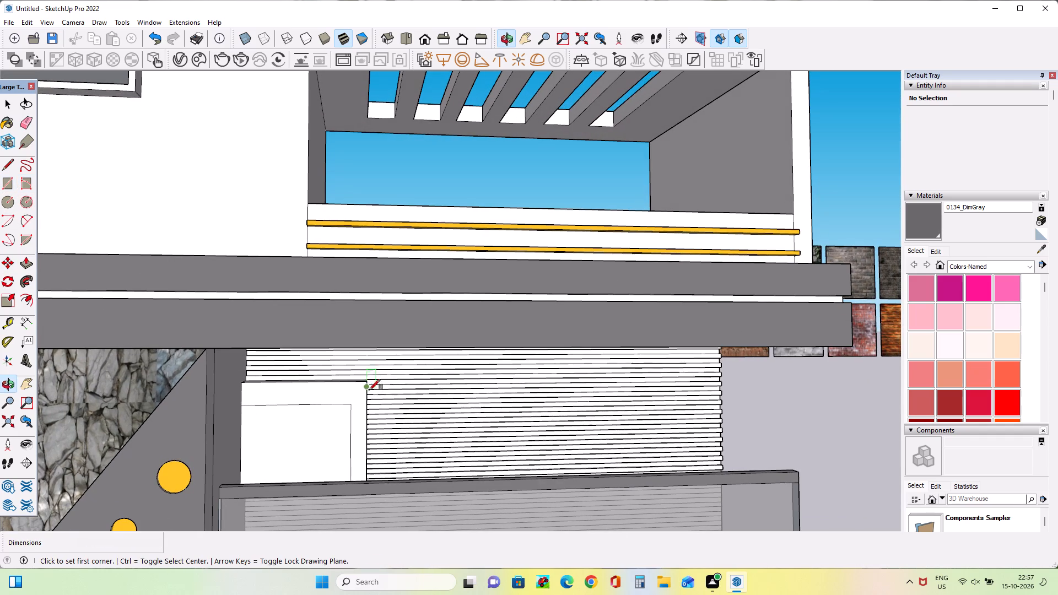
left_click(1, 164)
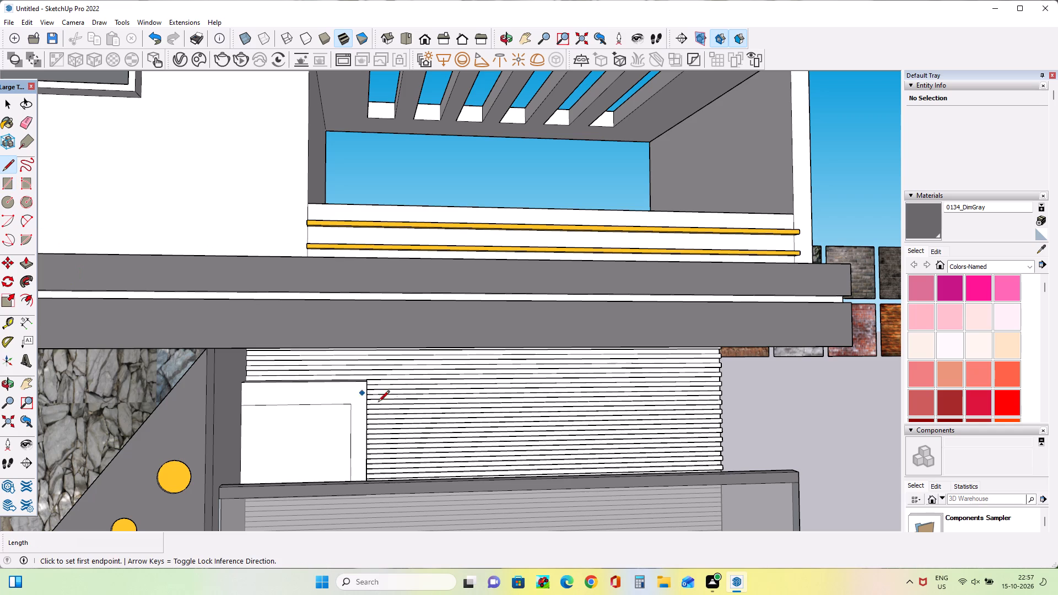
left_click(352, 403)
left_click(365, 383)
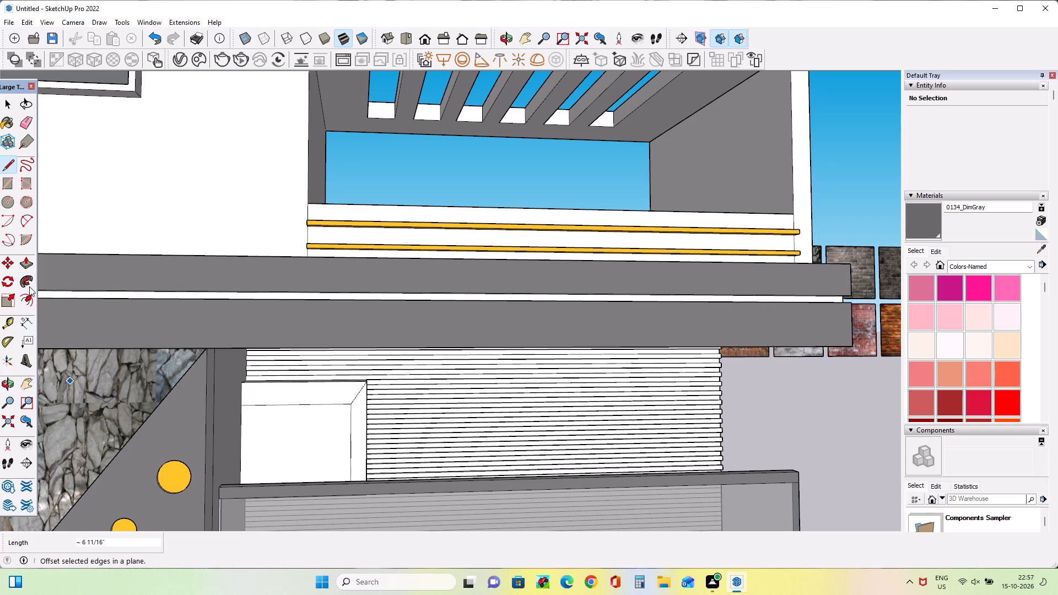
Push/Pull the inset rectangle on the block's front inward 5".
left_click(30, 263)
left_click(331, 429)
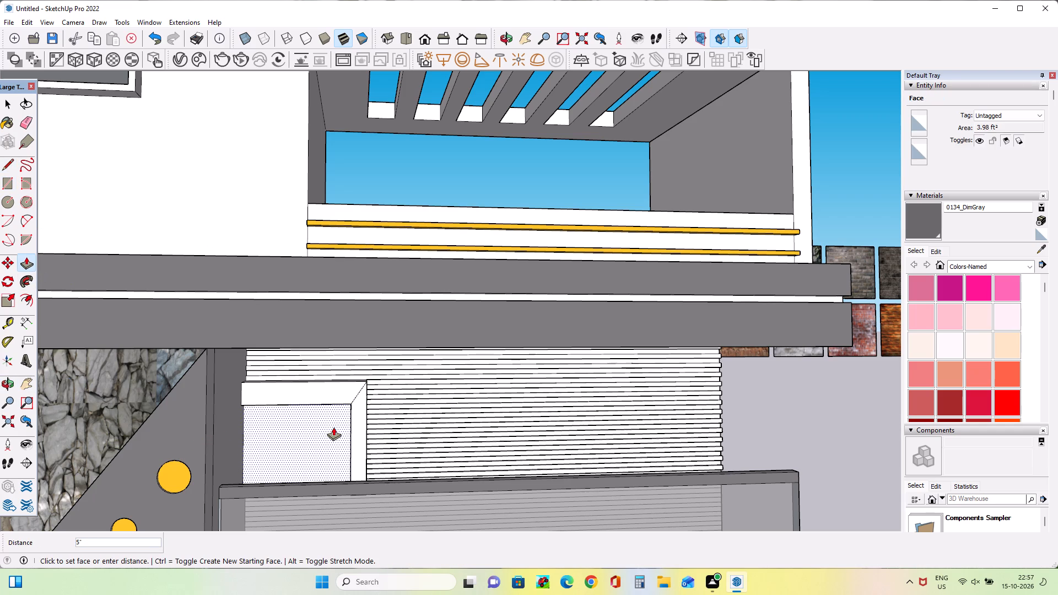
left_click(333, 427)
Push/Pull the top and side strips framing the inset panel inward 3/8".
middle_click_drag(384, 431, 477, 414)
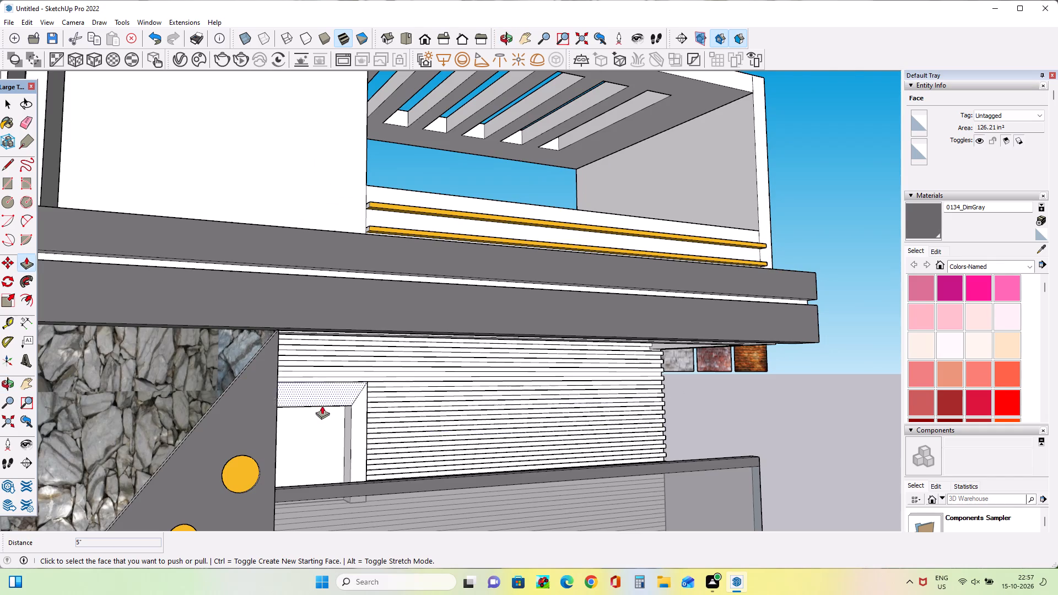
scroll(320, 405, "up", 7)
middle_click_drag(396, 443, 317, 404)
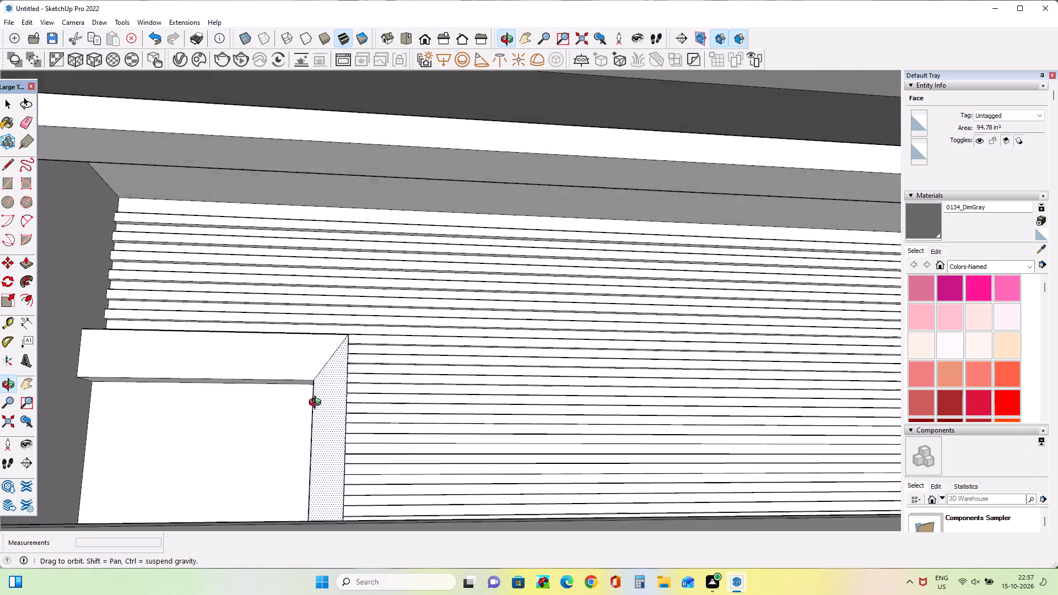
middle_click_drag(317, 404, 349, 422)
left_click(333, 370)
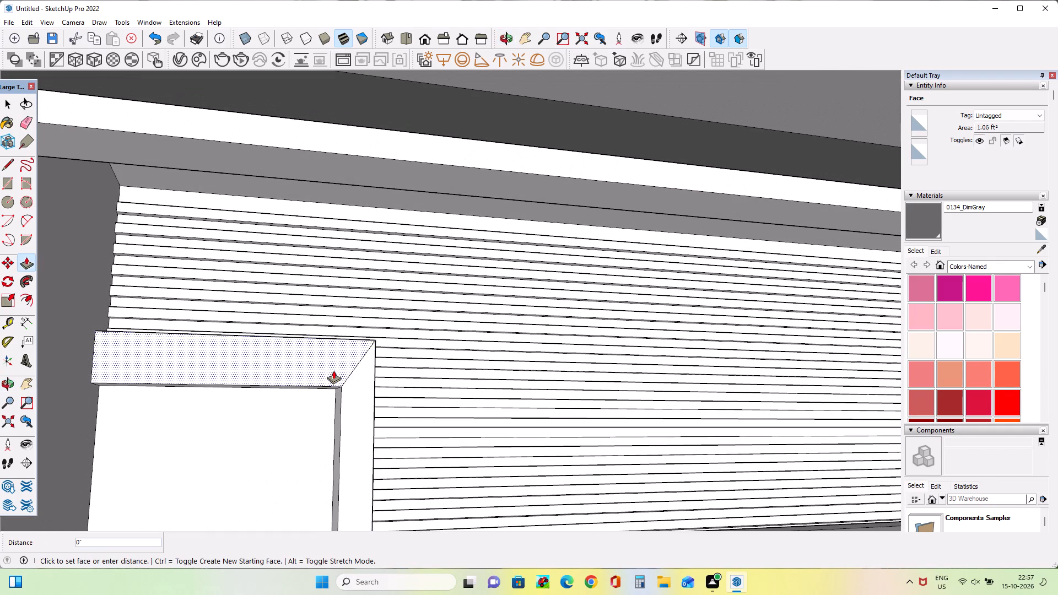
left_click(328, 363)
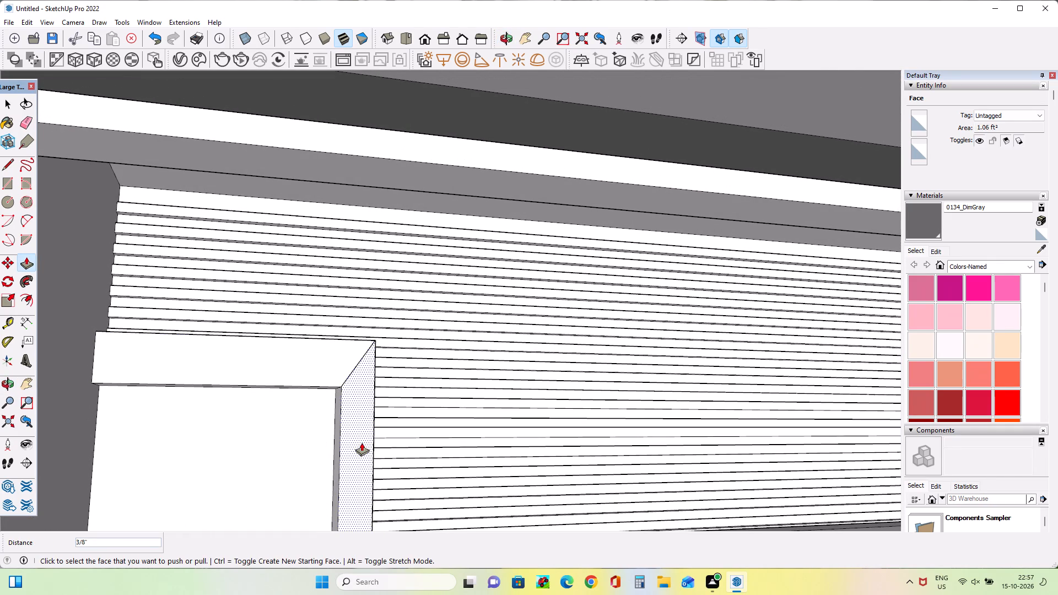
left_click(360, 435)
left_click(334, 364)
Push/Pull the recessed inset panel outward 4 5/8", flush with the frame's inner corner.
middle_click_drag(410, 404, 285, 418)
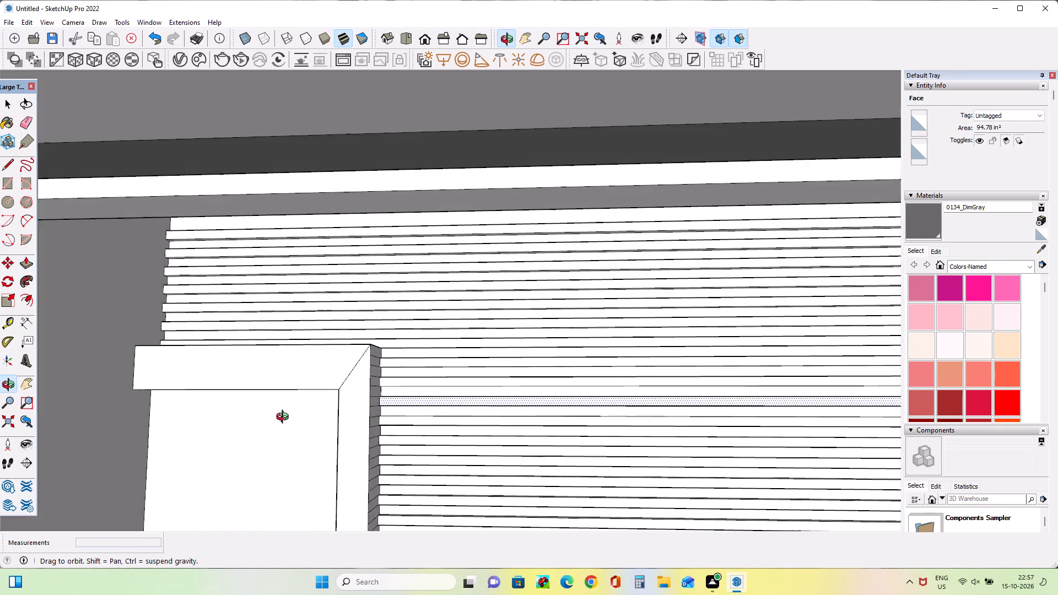
middle_click_drag(285, 418, 394, 412)
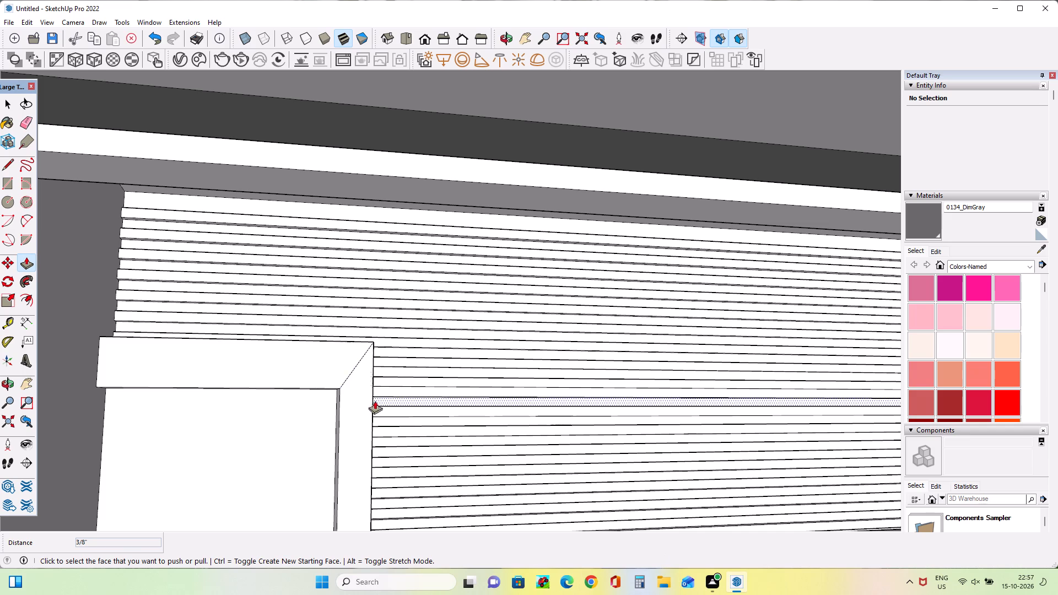
middle_click_drag(375, 401, 250, 421)
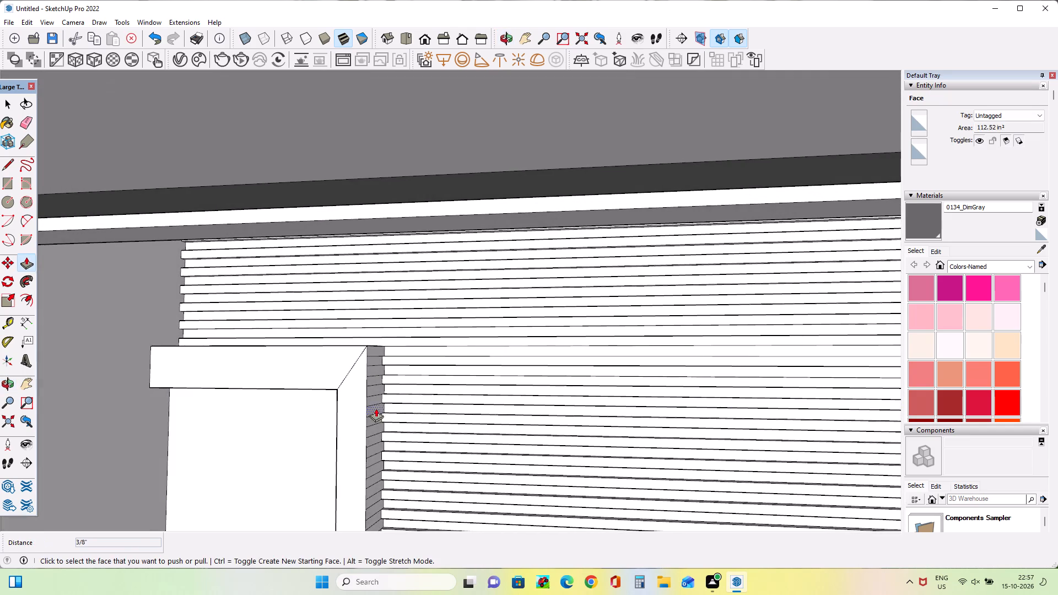
middle_click_drag(376, 408, 490, 377)
scroll(490, 377, "down", 1)
scroll(392, 392, "down", 3)
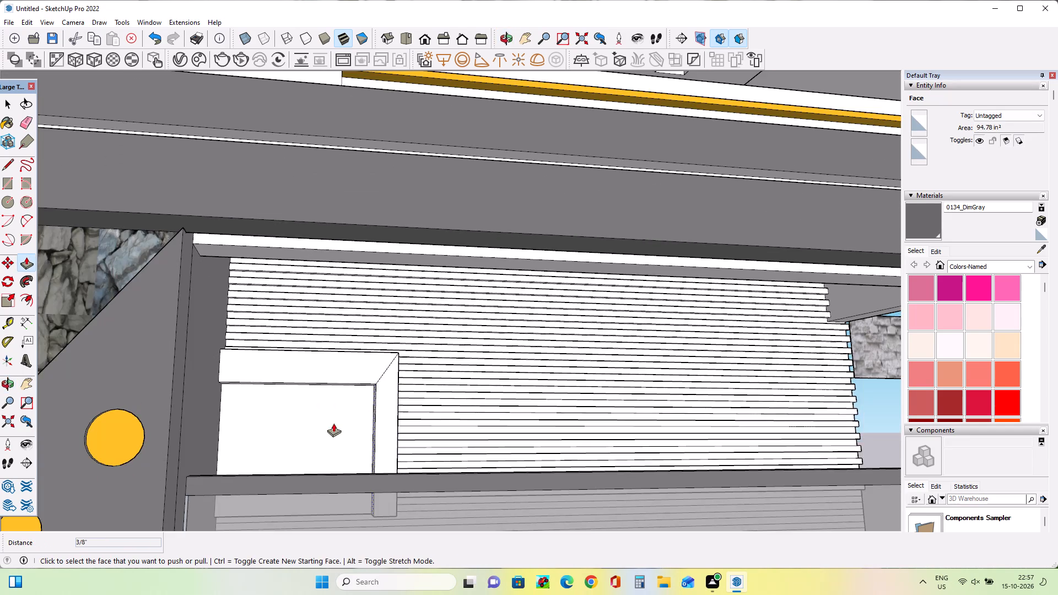
middle_click_drag(331, 424, 349, 463)
left_click(332, 429)
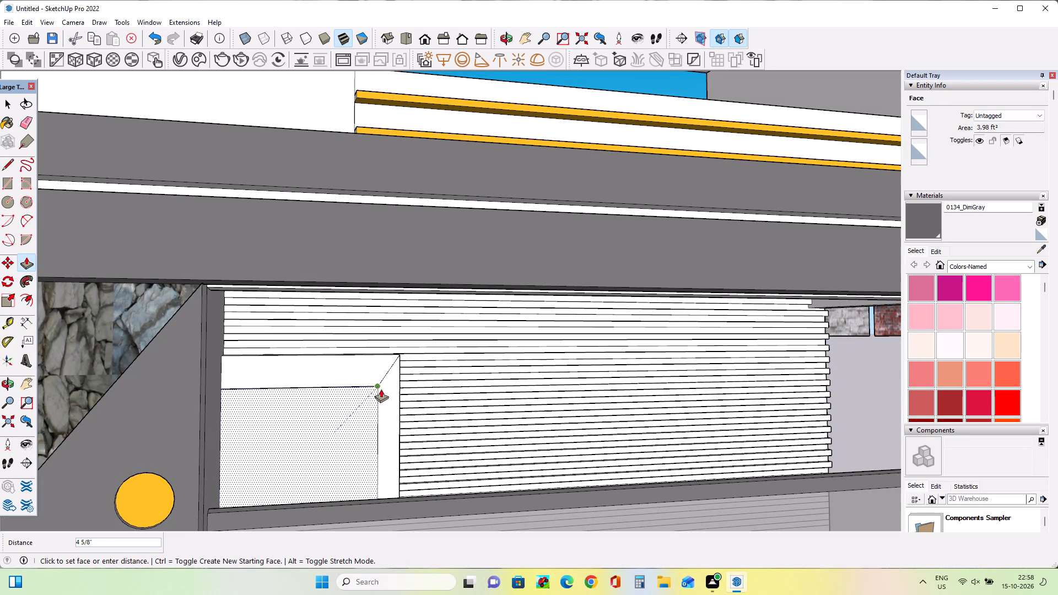
left_click(384, 399)
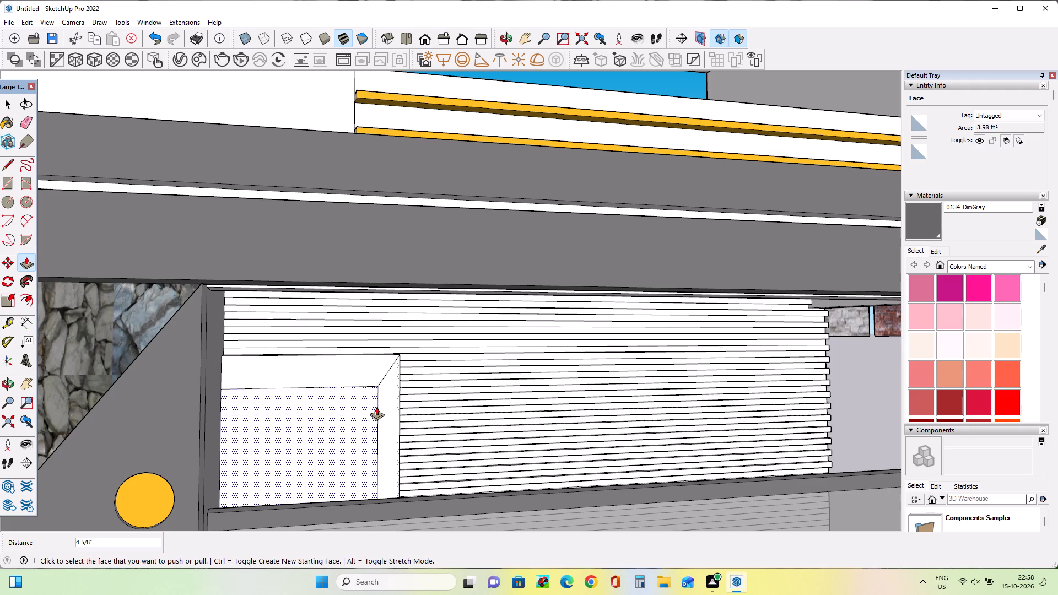
Push/Pull the inset panel outward 2 3/16" from the frame strips.
scroll(376, 407, "up", 4)
left_click(369, 407)
left_click(372, 408)
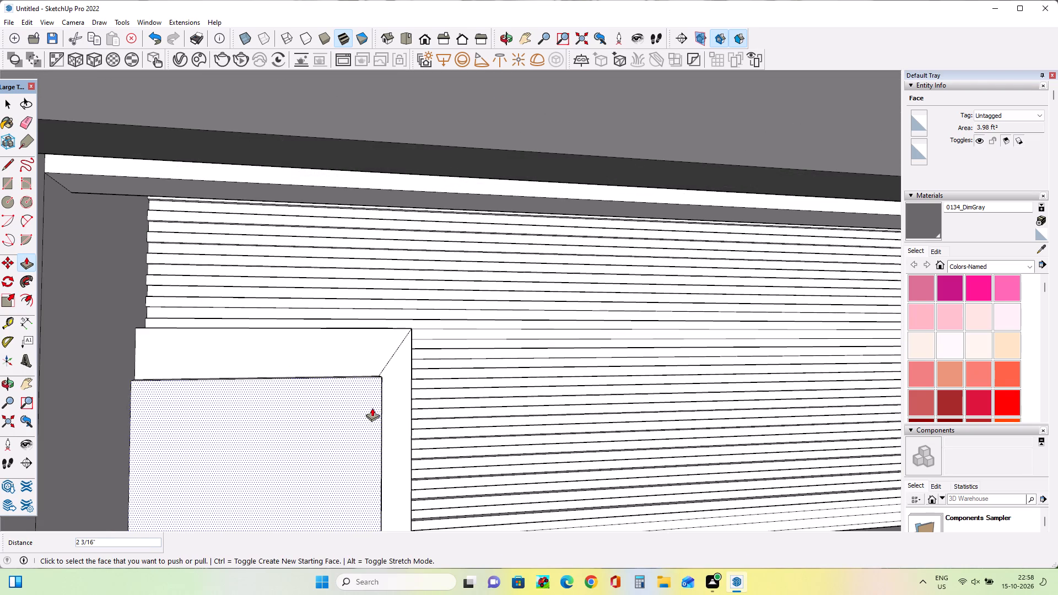
Push/Pull the protruding inset panel back inward 7/16", and inward again 1 1/4".
middle_click_drag(395, 435, 263, 435)
scroll(384, 398, "up", 1)
middle_click_drag(384, 399, 369, 408)
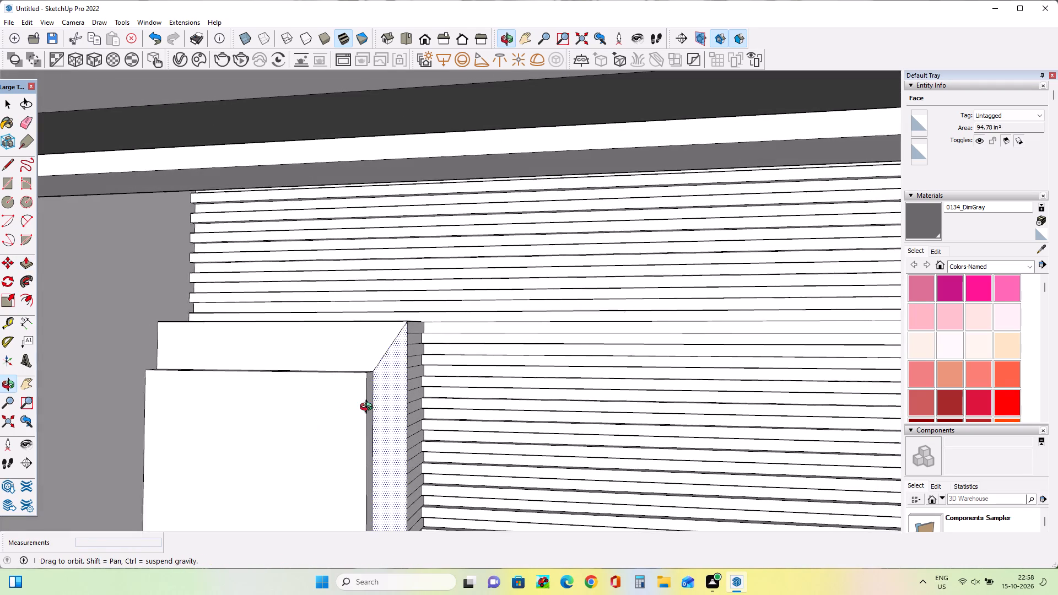
middle_click_drag(369, 408, 361, 414)
left_click(341, 424)
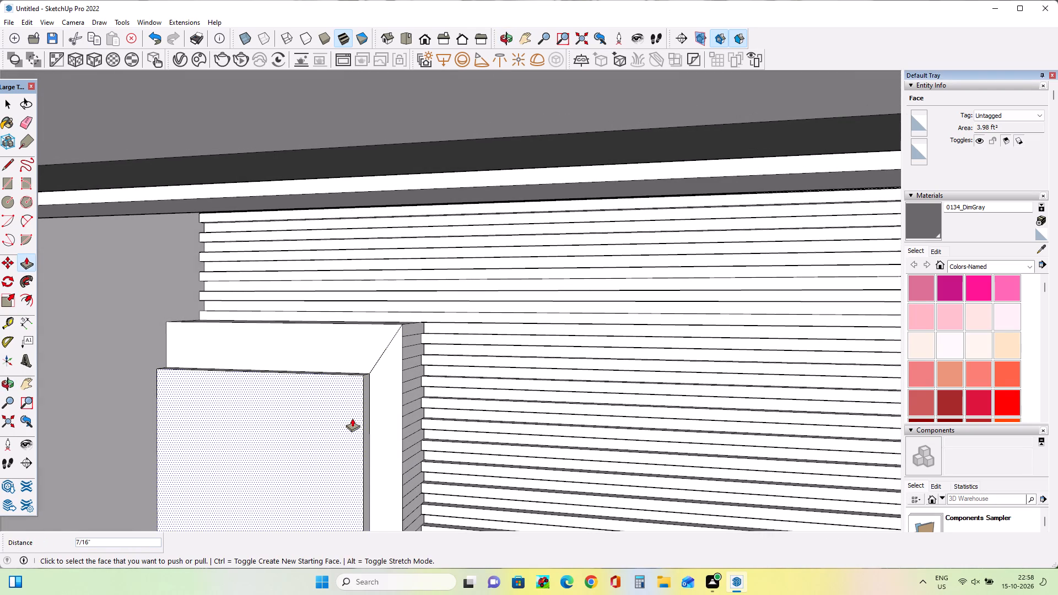
left_click(352, 418)
middle_click_drag(365, 423, 373, 421)
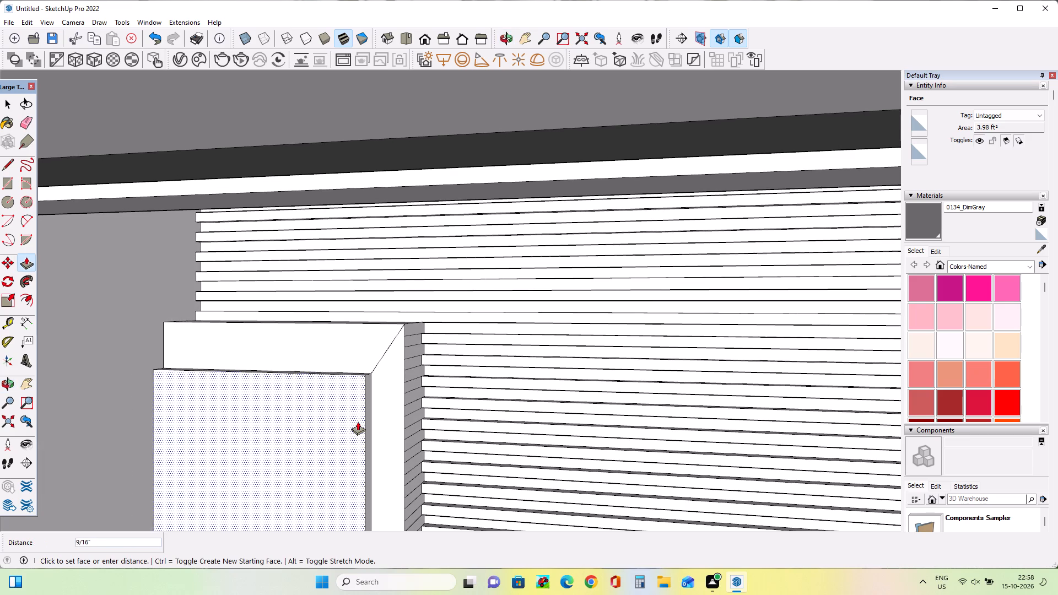
left_click(360, 421)
middle_click_drag(396, 486, 451, 481)
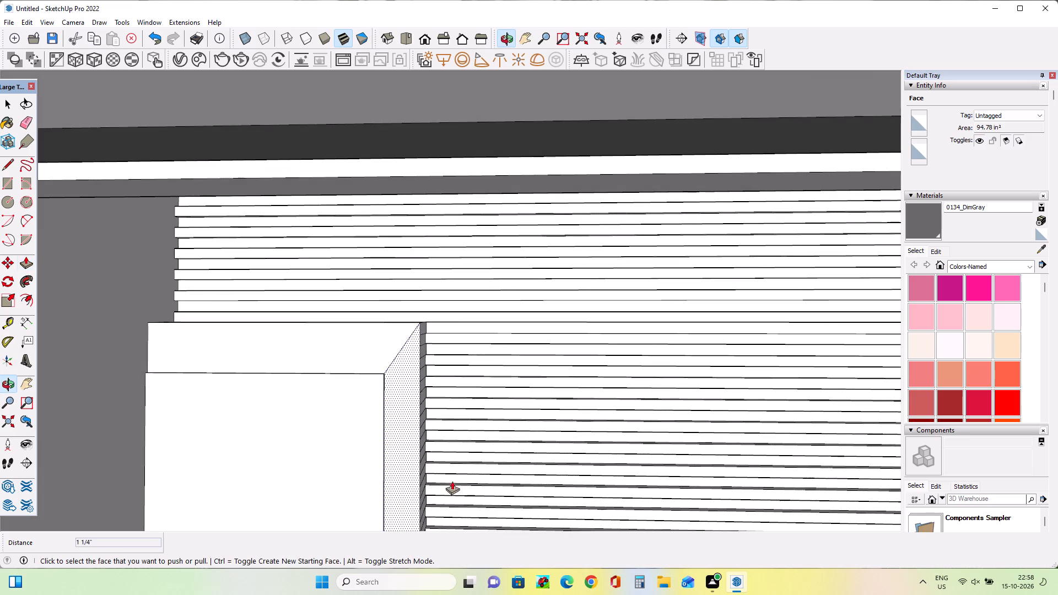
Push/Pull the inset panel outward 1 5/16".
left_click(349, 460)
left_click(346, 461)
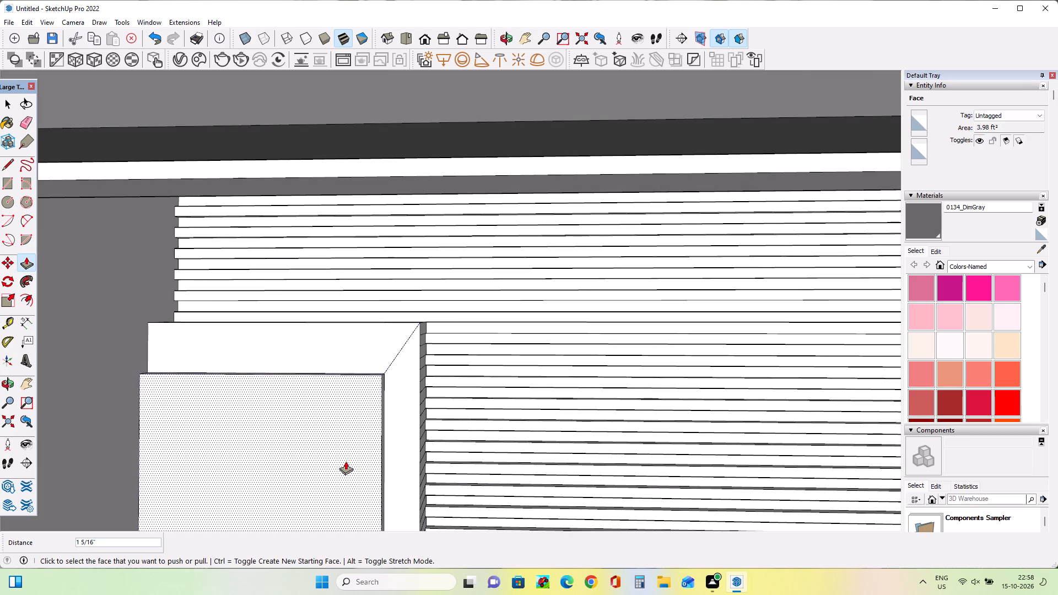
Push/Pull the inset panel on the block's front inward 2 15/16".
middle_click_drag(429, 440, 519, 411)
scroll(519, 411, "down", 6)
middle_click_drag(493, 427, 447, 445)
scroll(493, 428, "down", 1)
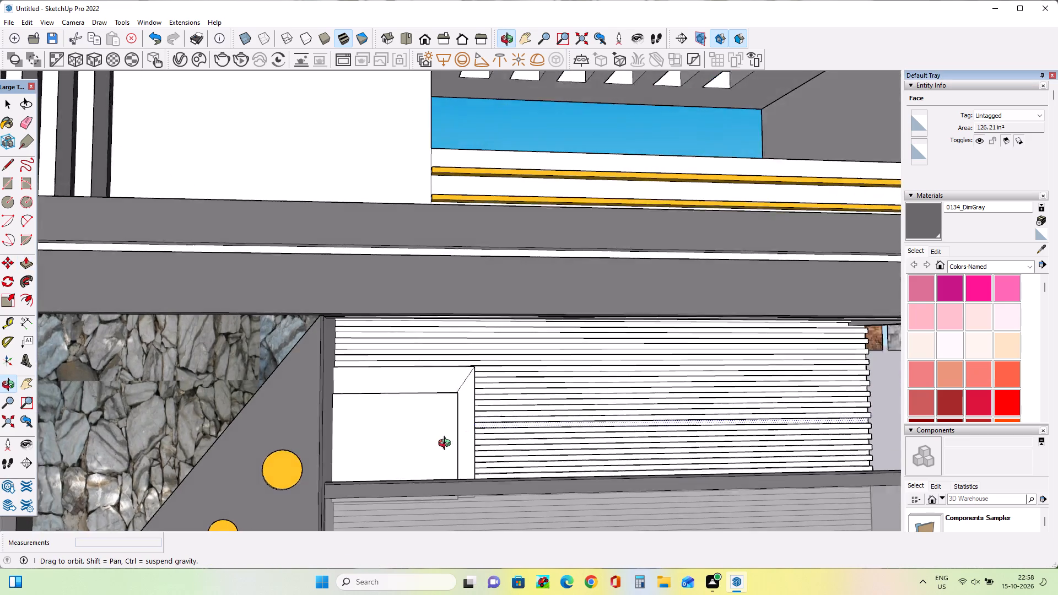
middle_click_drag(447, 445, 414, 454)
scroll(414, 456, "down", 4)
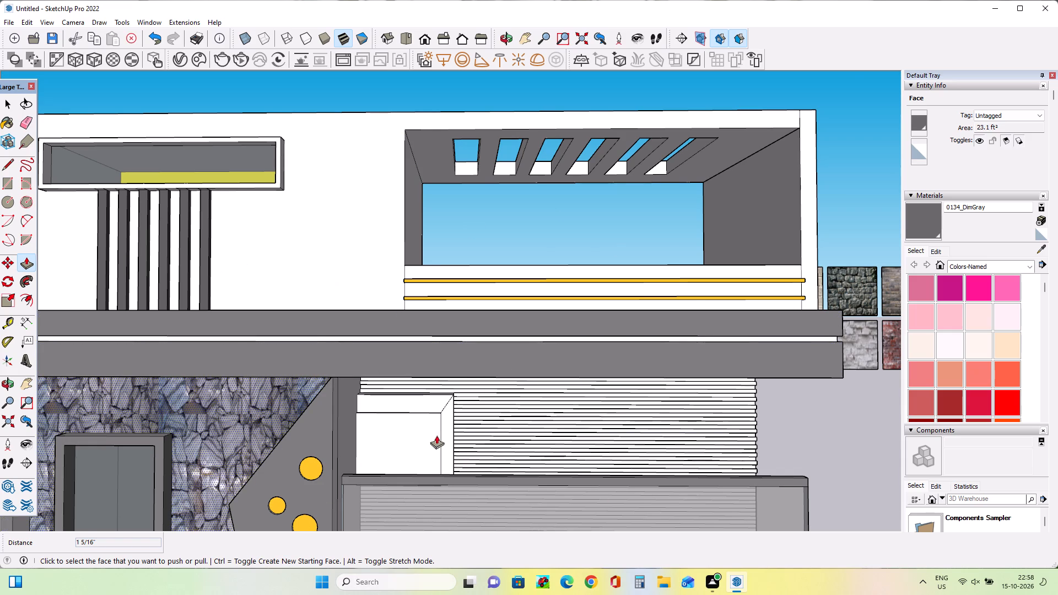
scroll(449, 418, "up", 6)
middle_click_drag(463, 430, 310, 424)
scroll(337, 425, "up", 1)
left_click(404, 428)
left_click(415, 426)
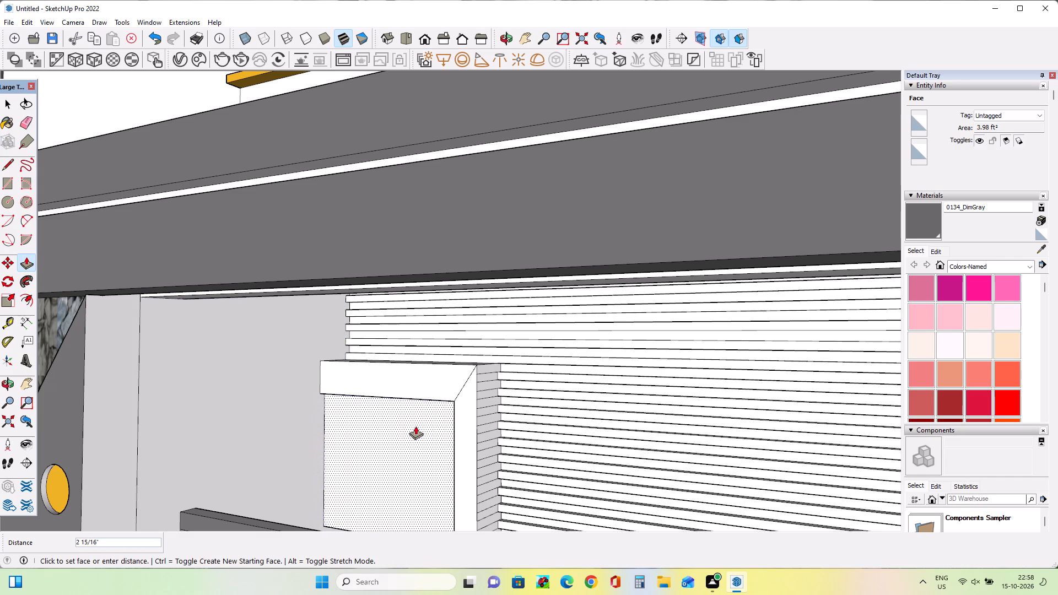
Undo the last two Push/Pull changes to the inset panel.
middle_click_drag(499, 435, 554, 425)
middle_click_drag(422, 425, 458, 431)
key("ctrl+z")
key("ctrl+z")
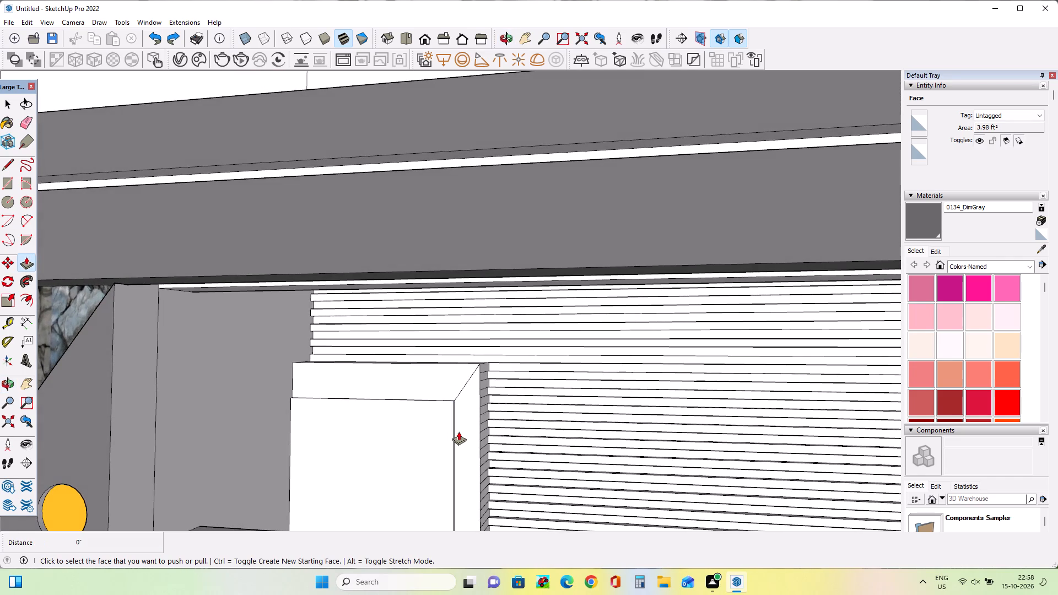
Undo the inset panel's remaining Push/Pull changes and its frame lines, back to the block's plain front face.
key("ctrl+z")
key("ctrl+z")
key("ctrl+z")
key("ctrl+z")
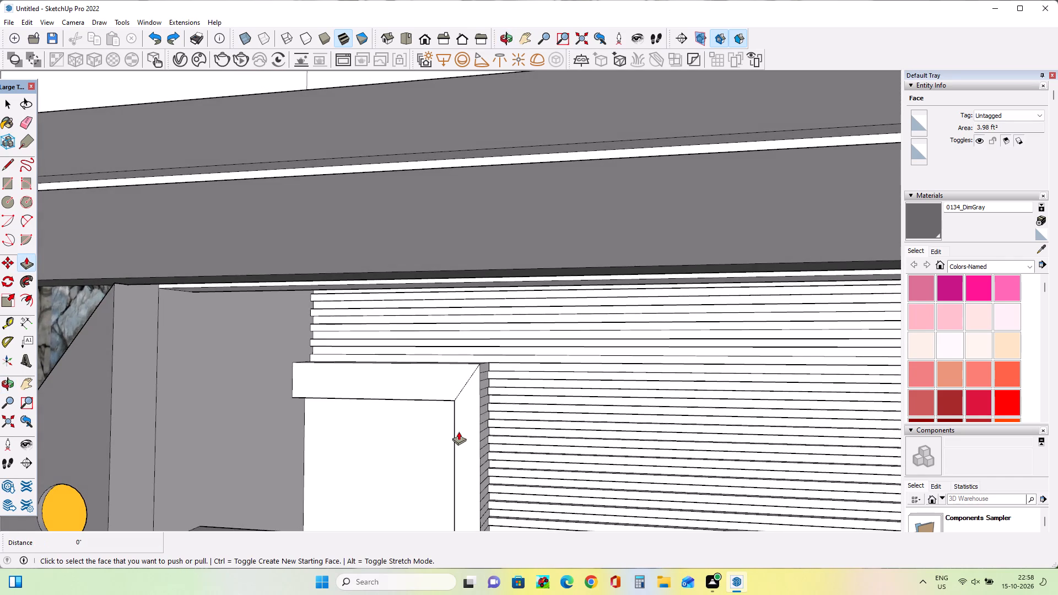
key("ctrl+z")
key("ctrl+z")
key("ctrl+z")
key("ctrl+z")
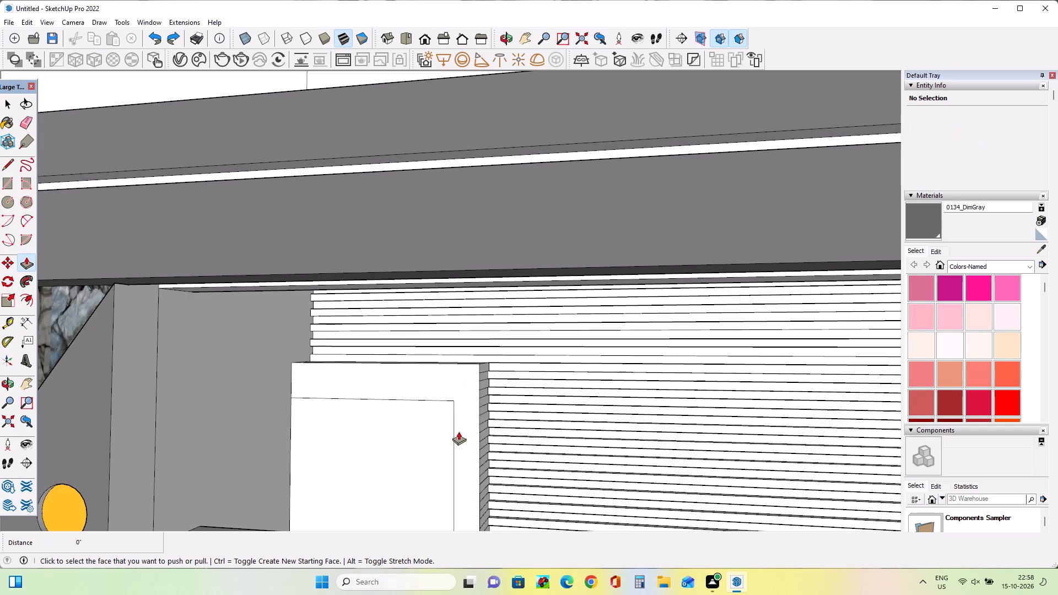
key("ctrl+z")
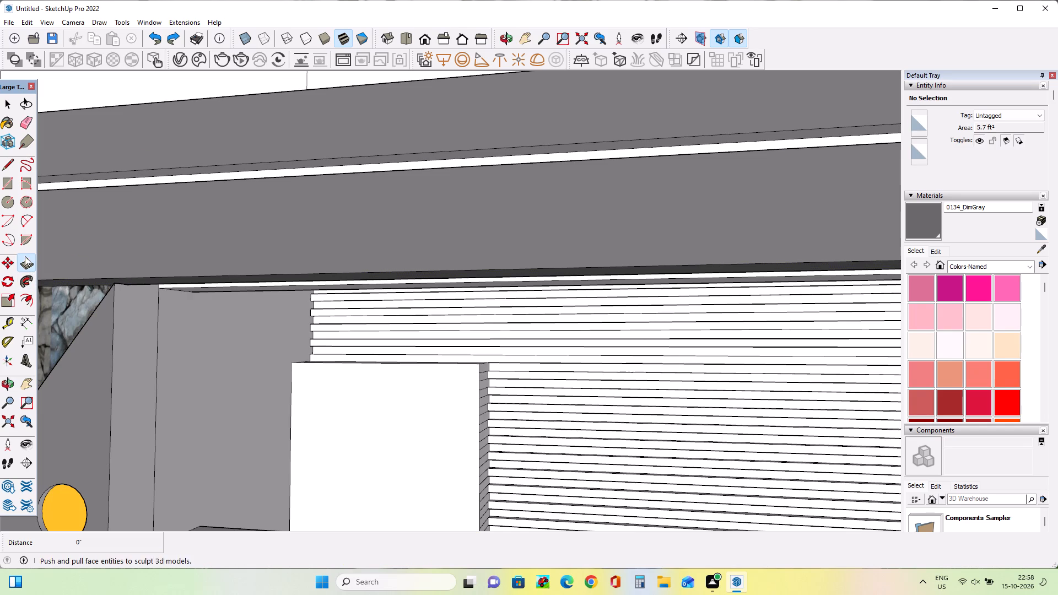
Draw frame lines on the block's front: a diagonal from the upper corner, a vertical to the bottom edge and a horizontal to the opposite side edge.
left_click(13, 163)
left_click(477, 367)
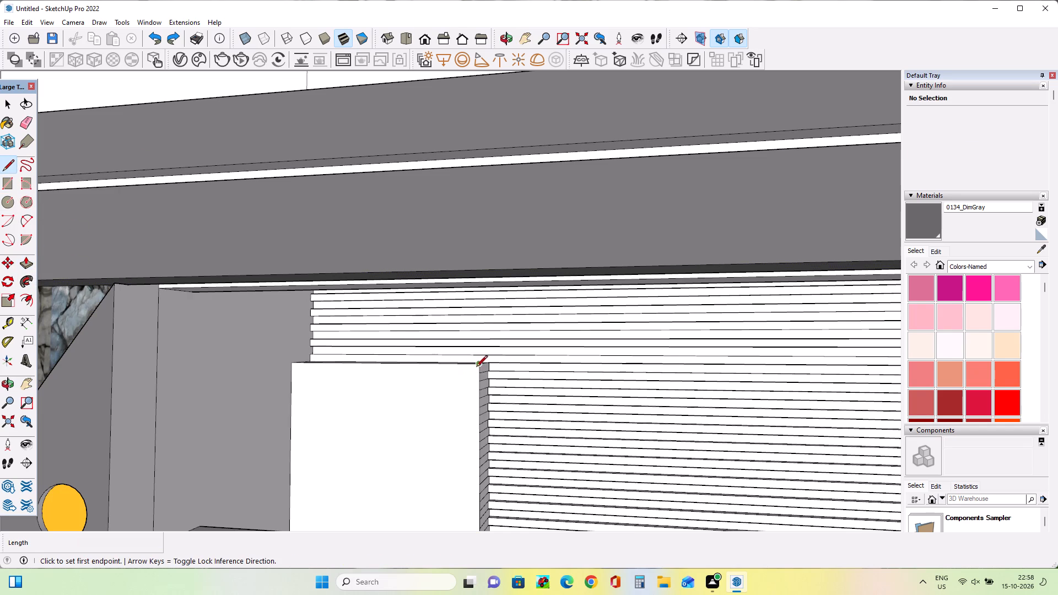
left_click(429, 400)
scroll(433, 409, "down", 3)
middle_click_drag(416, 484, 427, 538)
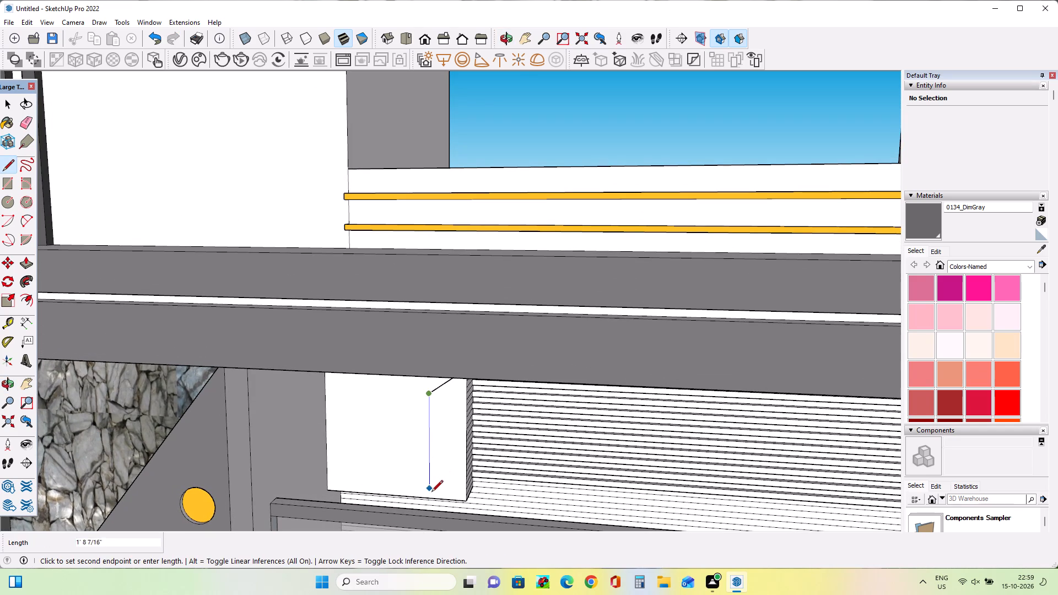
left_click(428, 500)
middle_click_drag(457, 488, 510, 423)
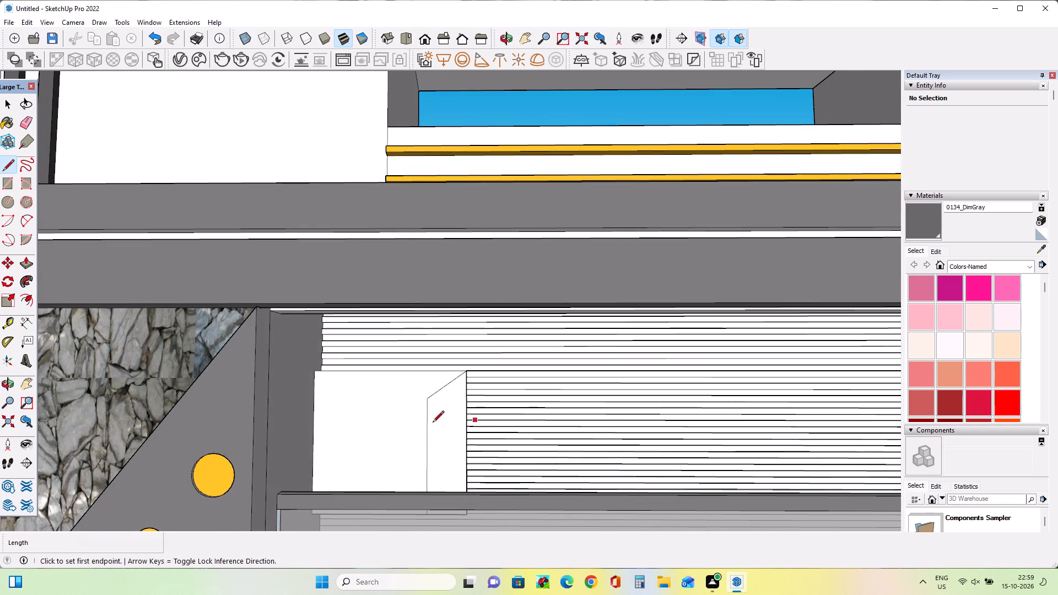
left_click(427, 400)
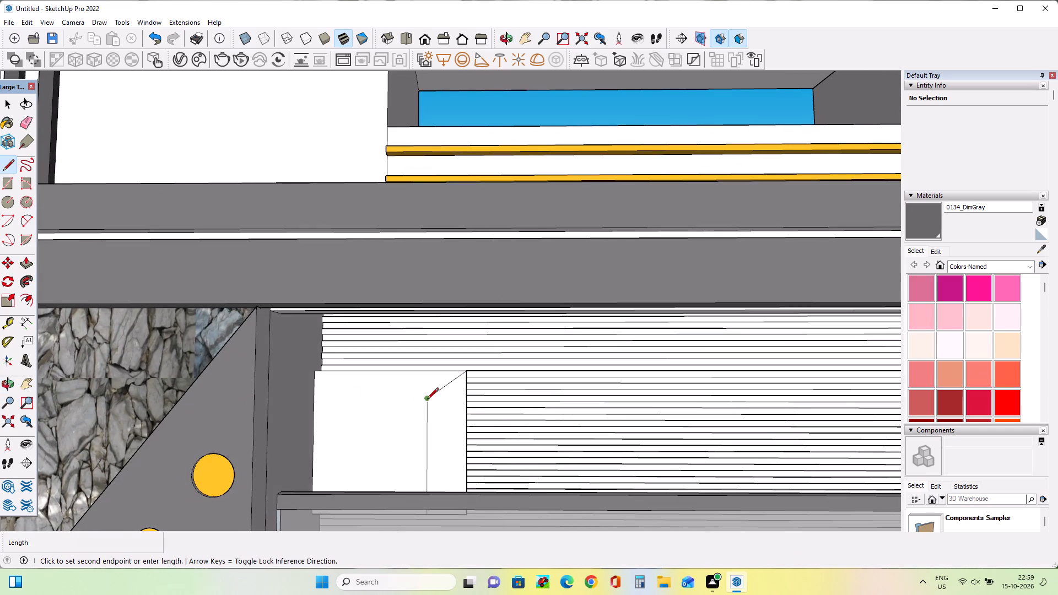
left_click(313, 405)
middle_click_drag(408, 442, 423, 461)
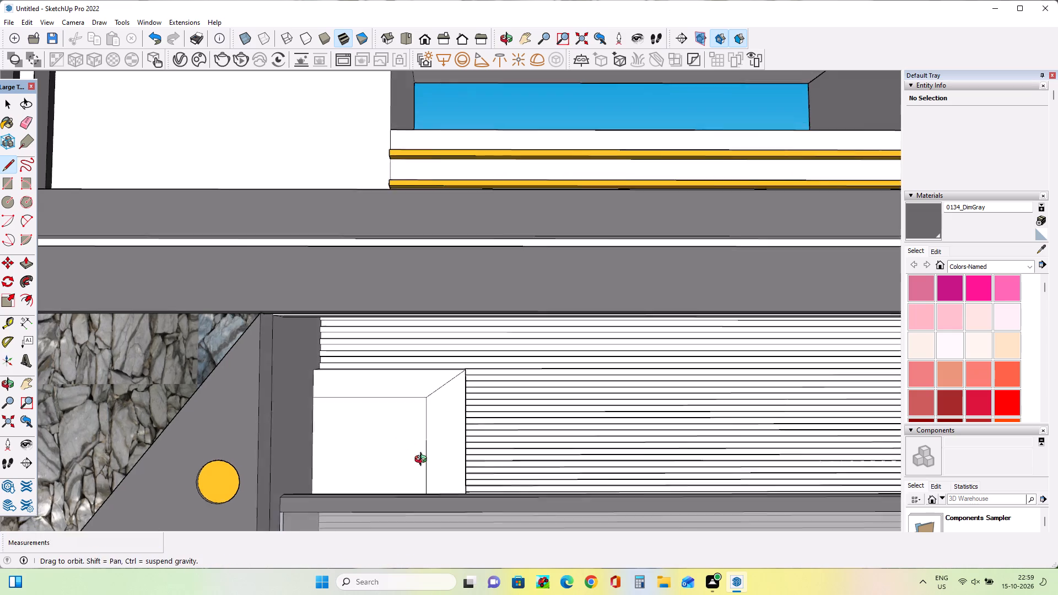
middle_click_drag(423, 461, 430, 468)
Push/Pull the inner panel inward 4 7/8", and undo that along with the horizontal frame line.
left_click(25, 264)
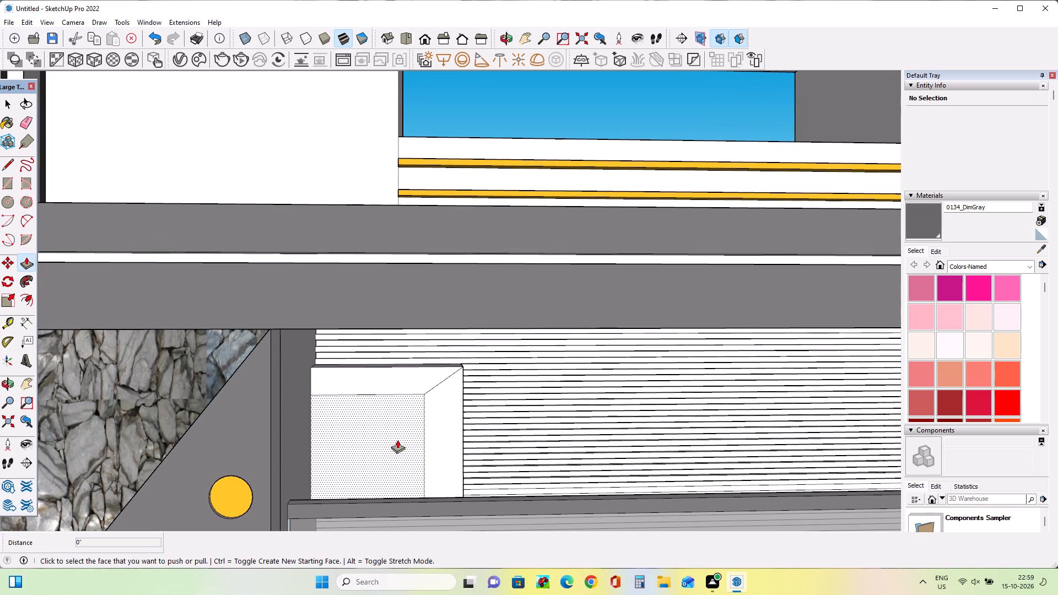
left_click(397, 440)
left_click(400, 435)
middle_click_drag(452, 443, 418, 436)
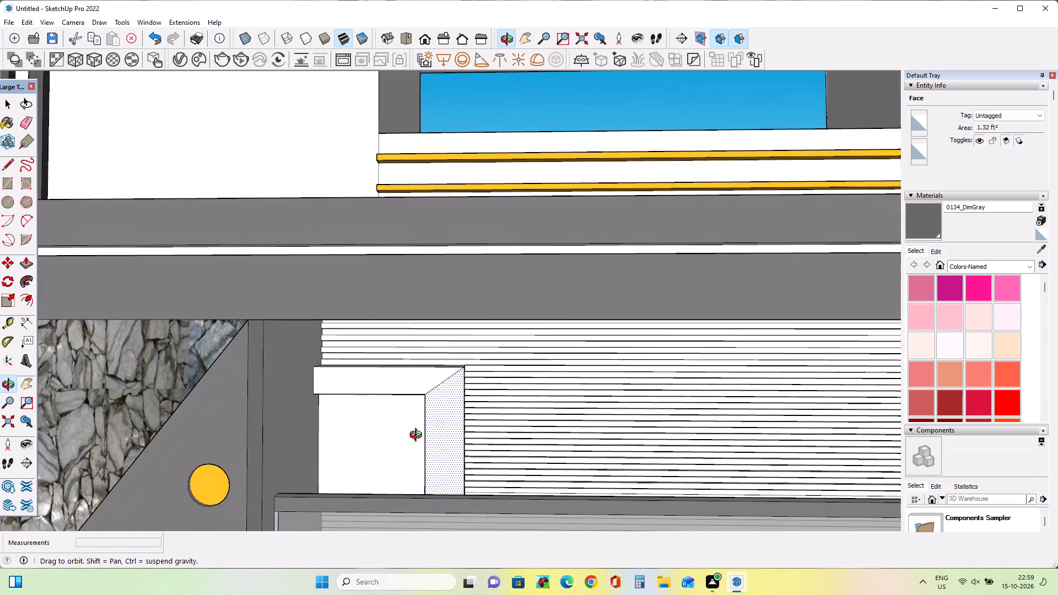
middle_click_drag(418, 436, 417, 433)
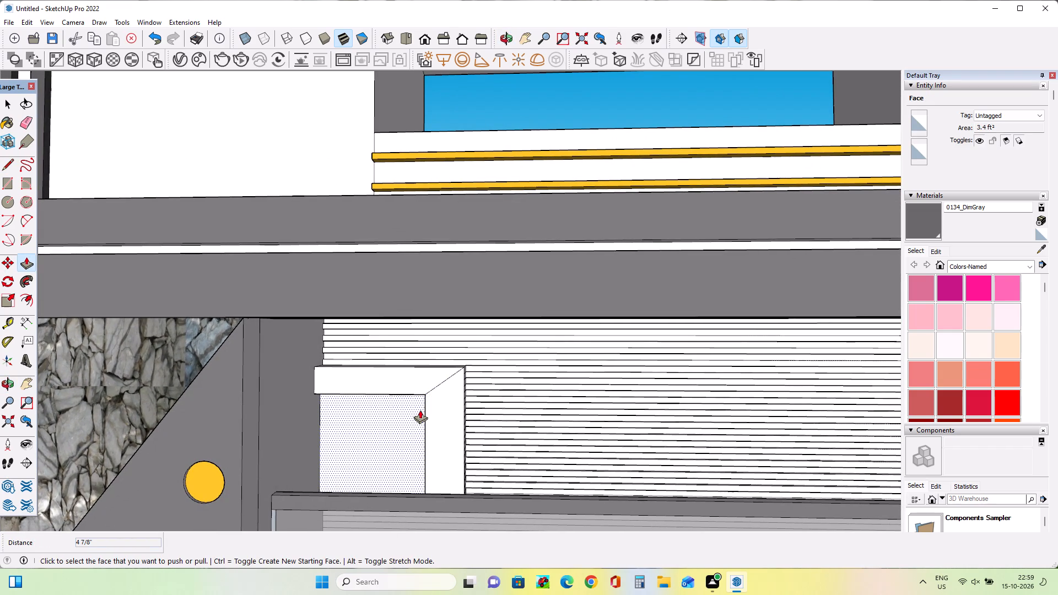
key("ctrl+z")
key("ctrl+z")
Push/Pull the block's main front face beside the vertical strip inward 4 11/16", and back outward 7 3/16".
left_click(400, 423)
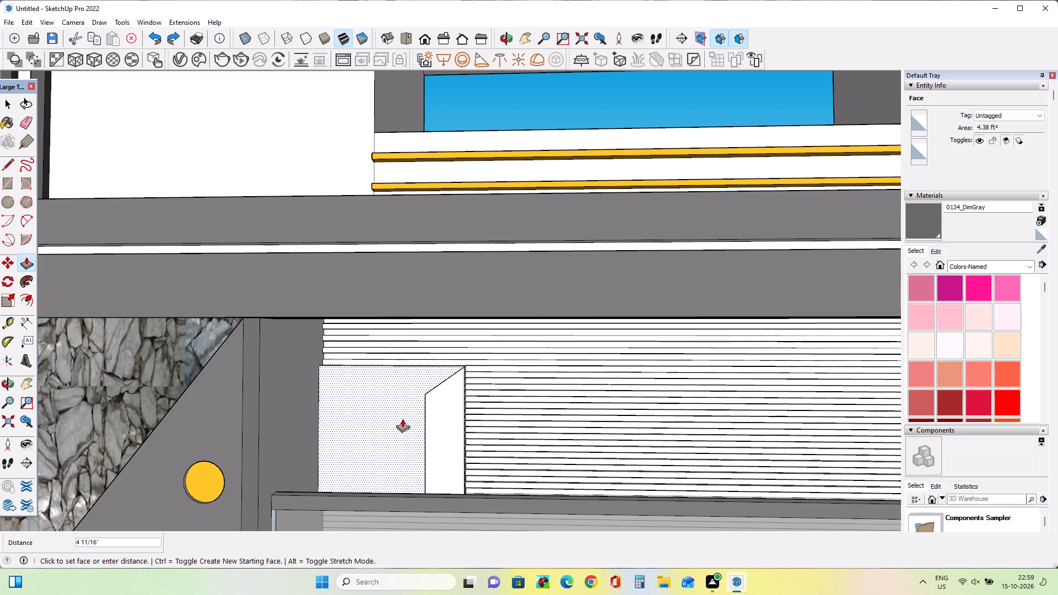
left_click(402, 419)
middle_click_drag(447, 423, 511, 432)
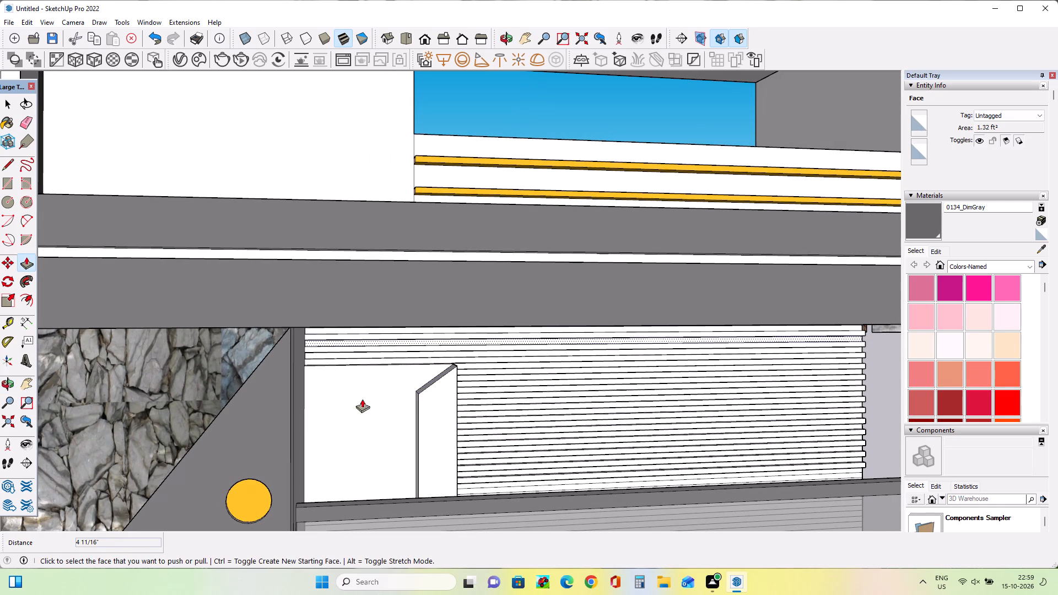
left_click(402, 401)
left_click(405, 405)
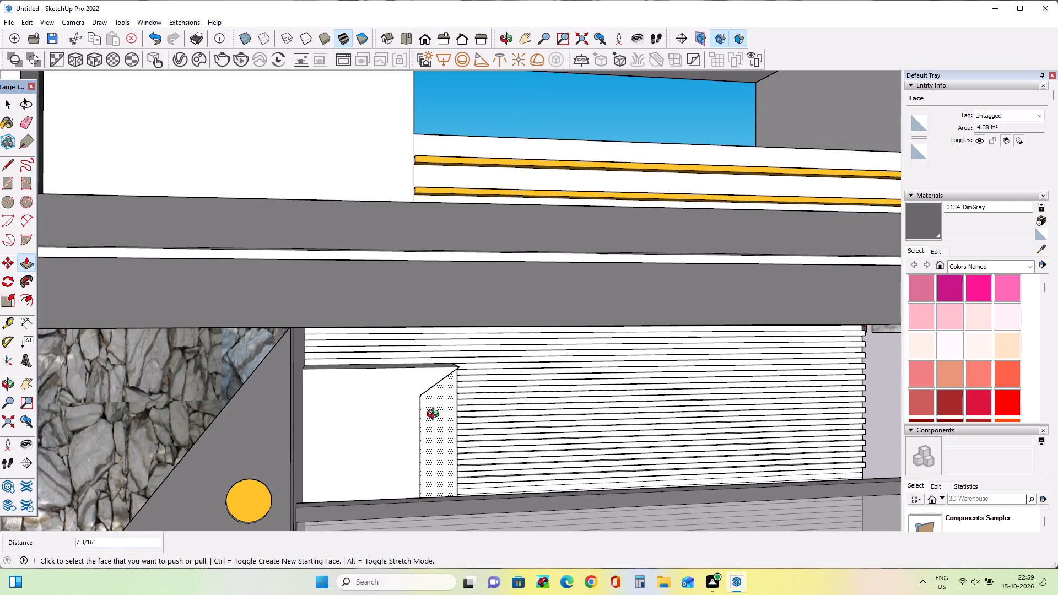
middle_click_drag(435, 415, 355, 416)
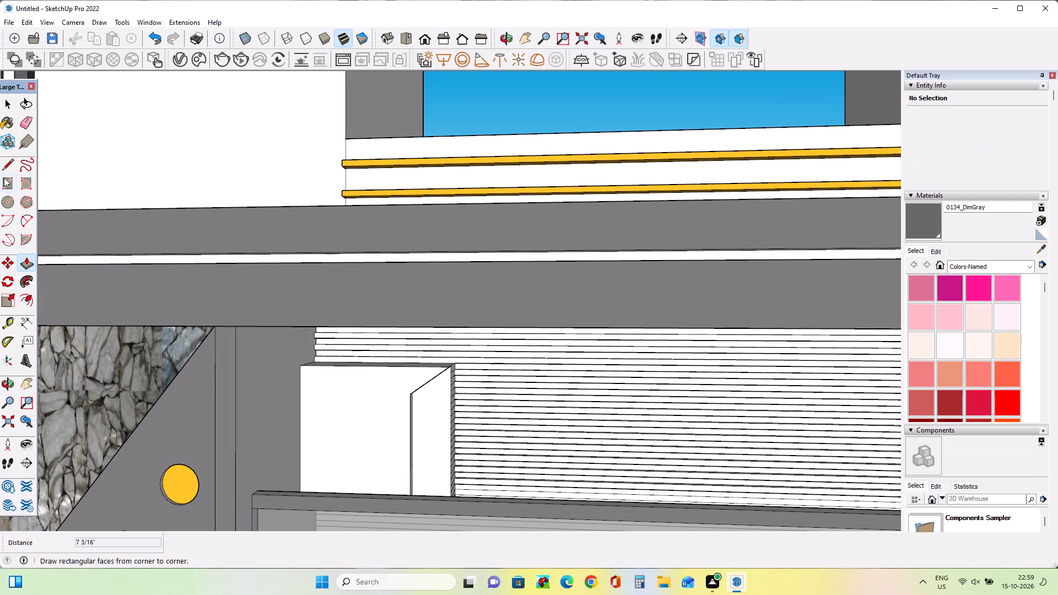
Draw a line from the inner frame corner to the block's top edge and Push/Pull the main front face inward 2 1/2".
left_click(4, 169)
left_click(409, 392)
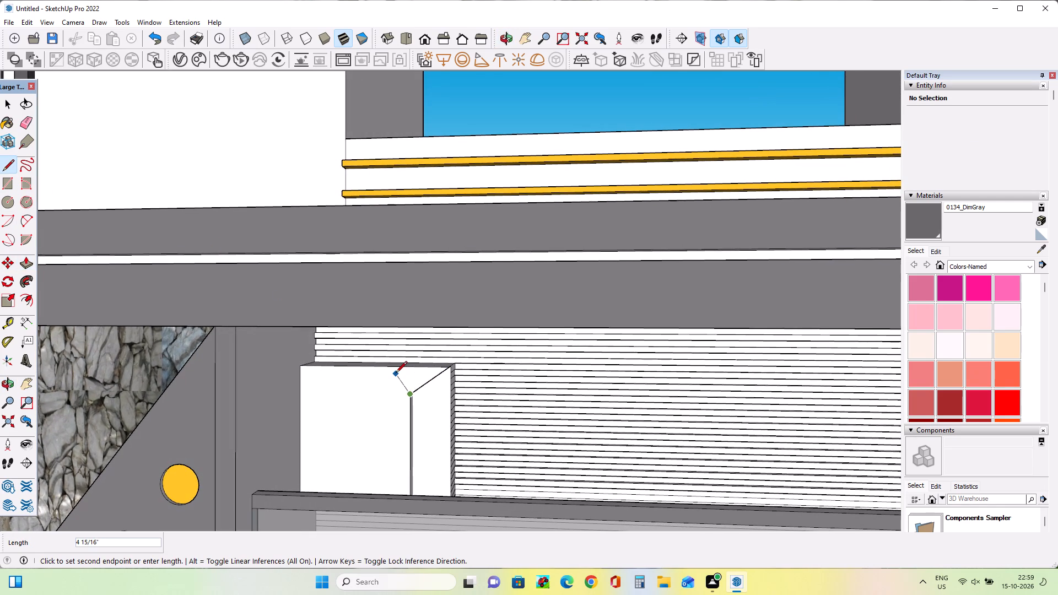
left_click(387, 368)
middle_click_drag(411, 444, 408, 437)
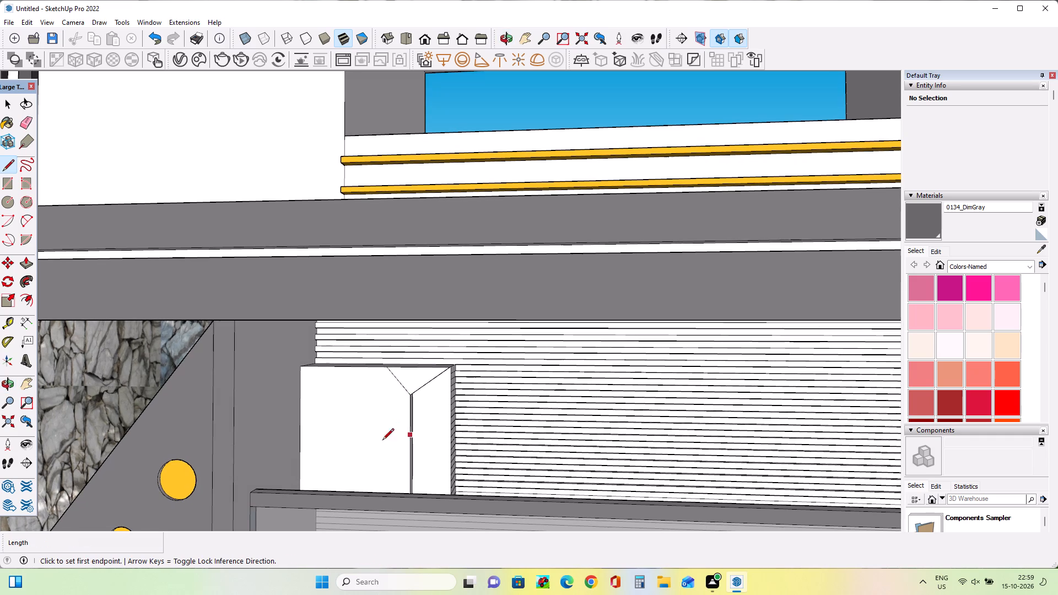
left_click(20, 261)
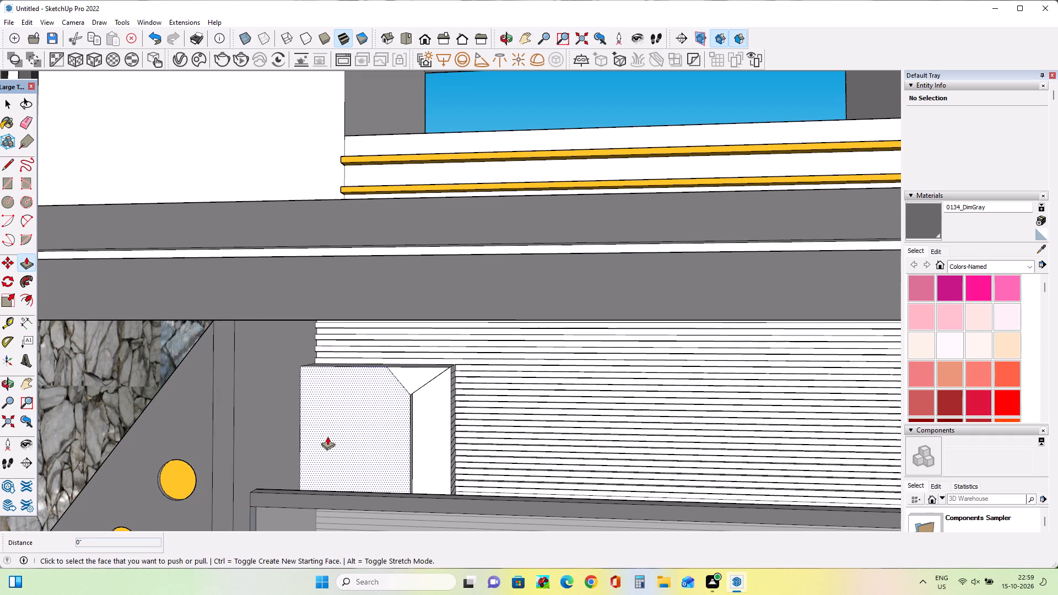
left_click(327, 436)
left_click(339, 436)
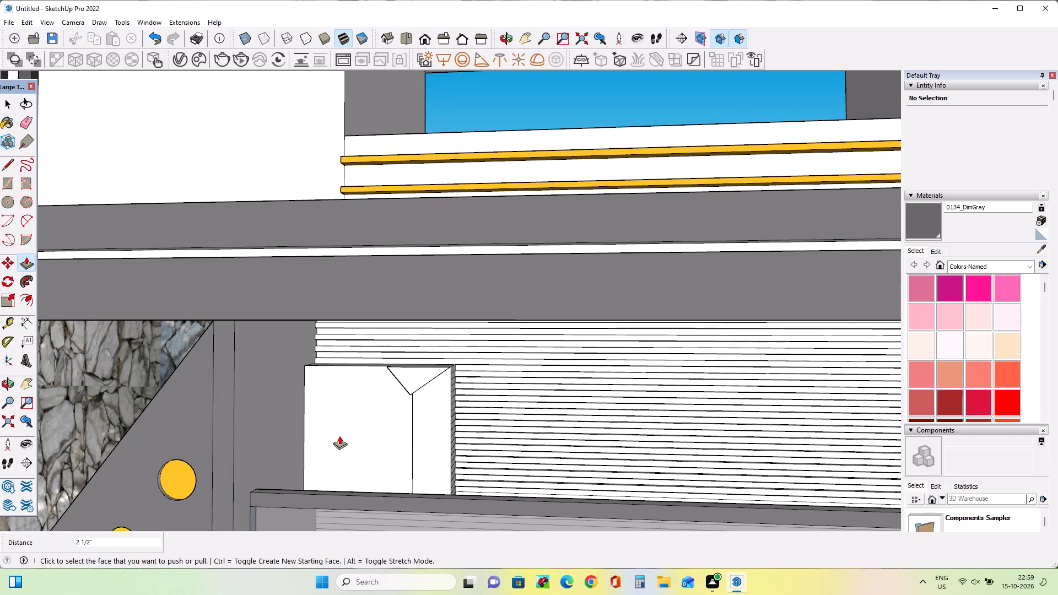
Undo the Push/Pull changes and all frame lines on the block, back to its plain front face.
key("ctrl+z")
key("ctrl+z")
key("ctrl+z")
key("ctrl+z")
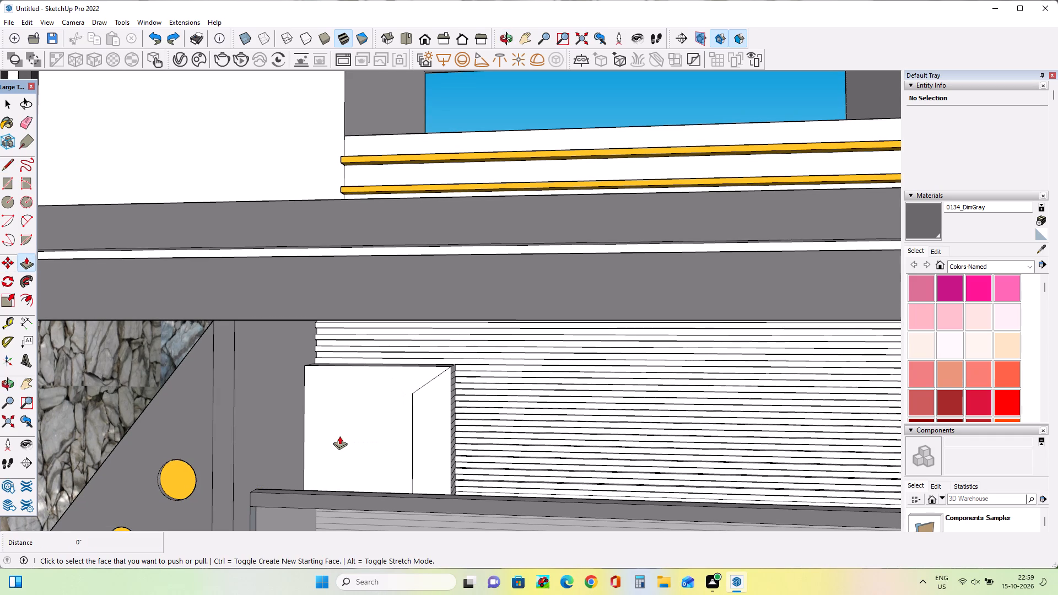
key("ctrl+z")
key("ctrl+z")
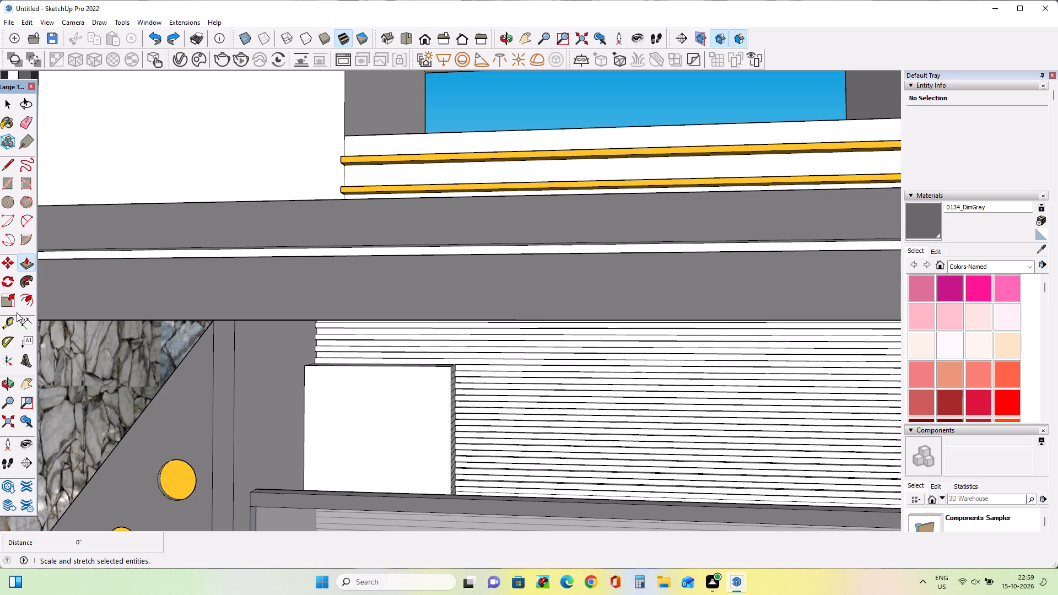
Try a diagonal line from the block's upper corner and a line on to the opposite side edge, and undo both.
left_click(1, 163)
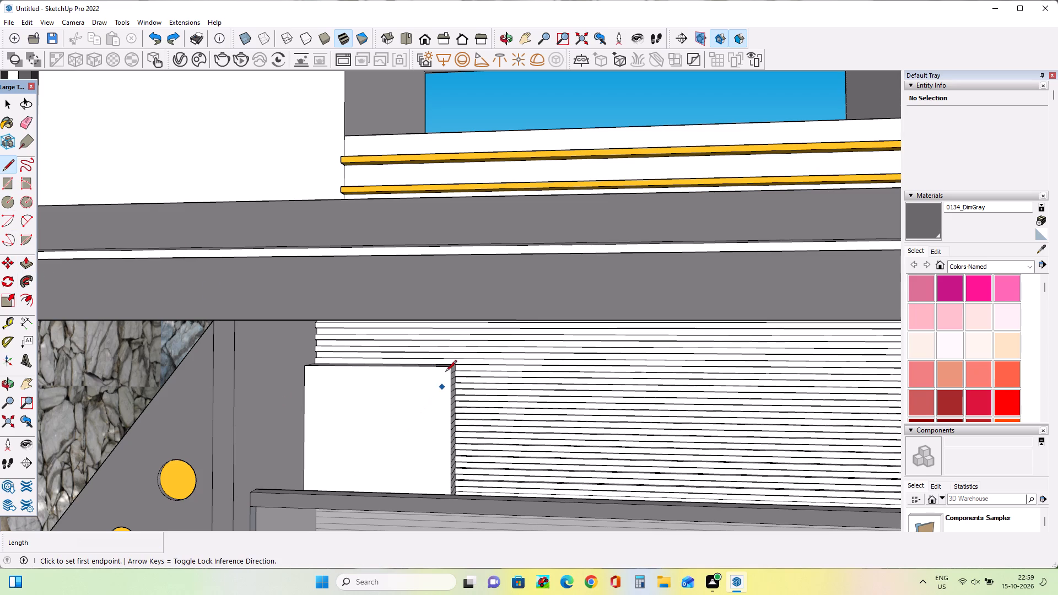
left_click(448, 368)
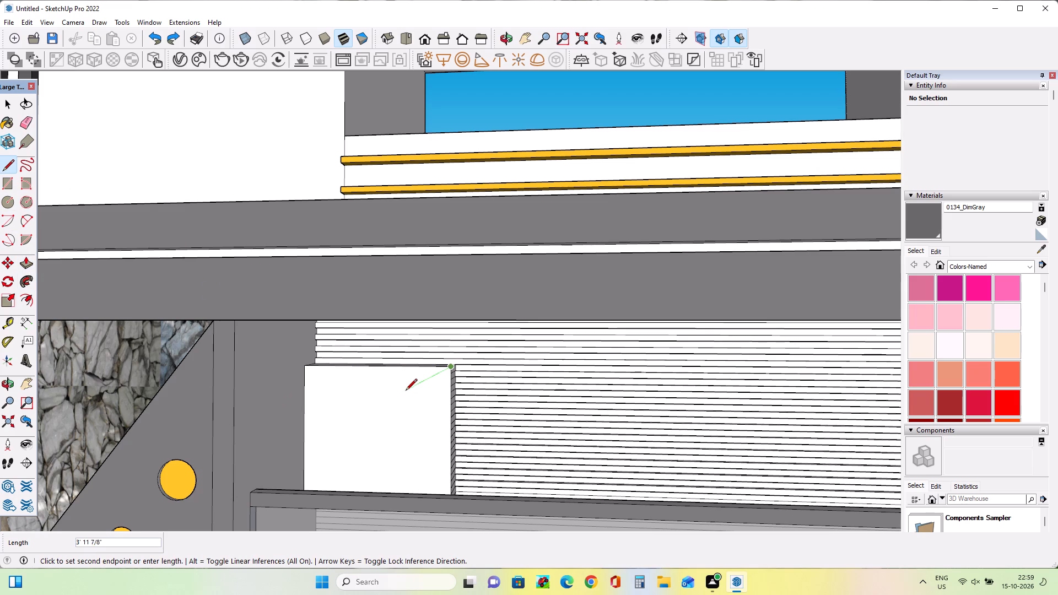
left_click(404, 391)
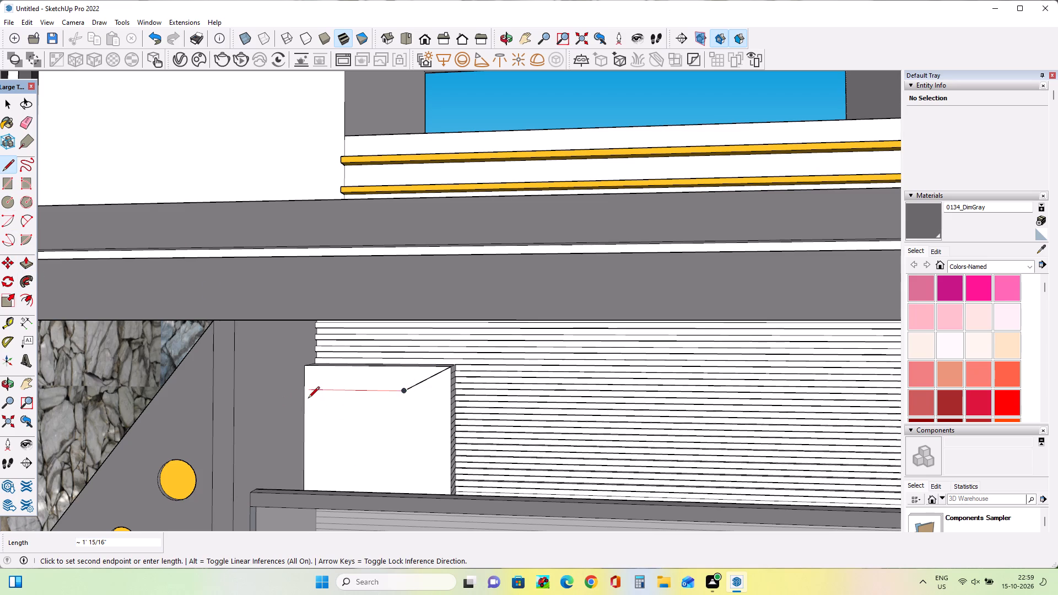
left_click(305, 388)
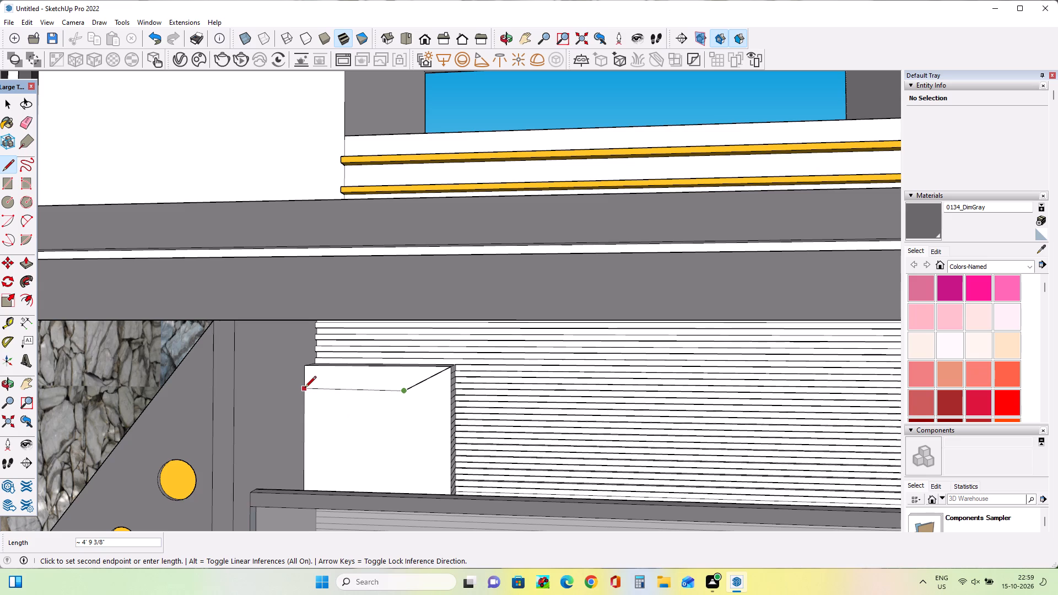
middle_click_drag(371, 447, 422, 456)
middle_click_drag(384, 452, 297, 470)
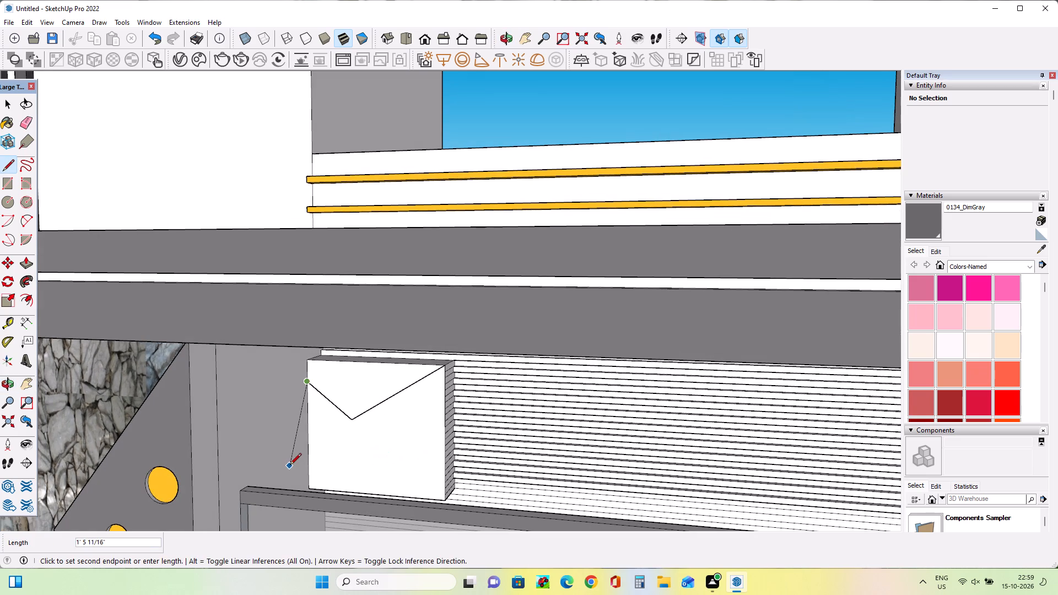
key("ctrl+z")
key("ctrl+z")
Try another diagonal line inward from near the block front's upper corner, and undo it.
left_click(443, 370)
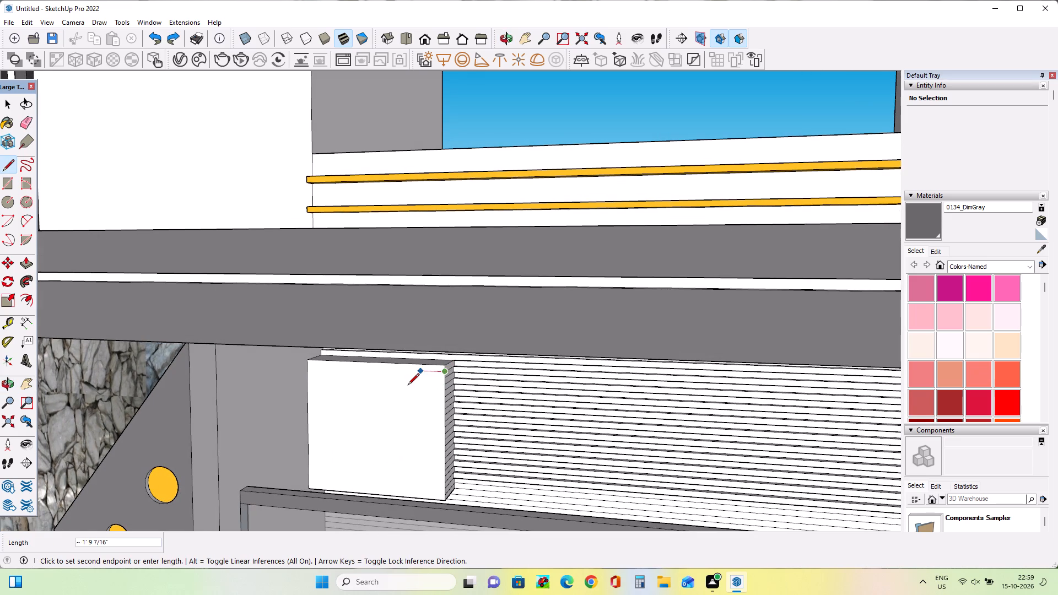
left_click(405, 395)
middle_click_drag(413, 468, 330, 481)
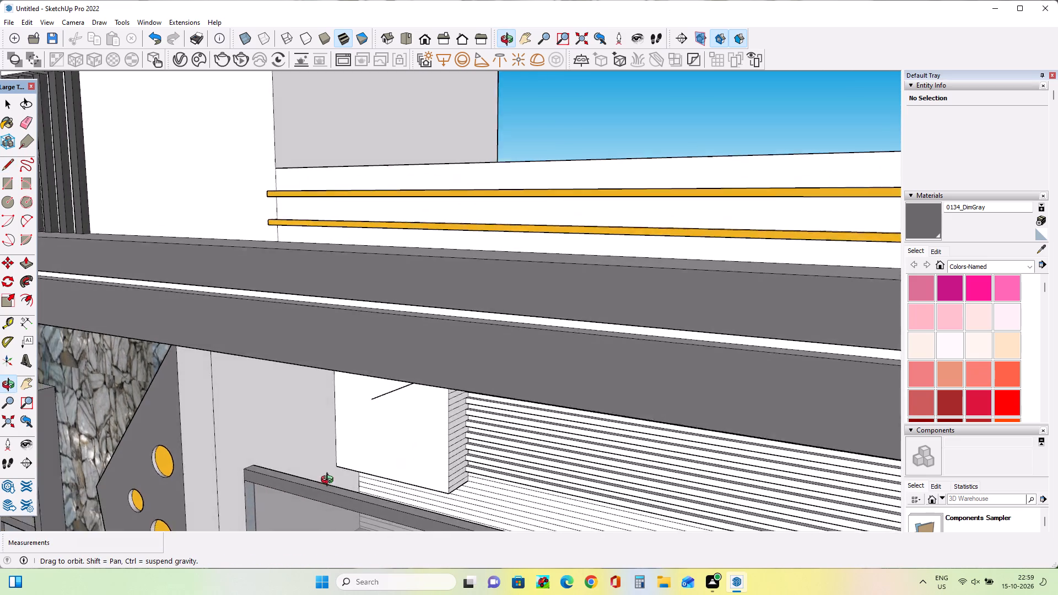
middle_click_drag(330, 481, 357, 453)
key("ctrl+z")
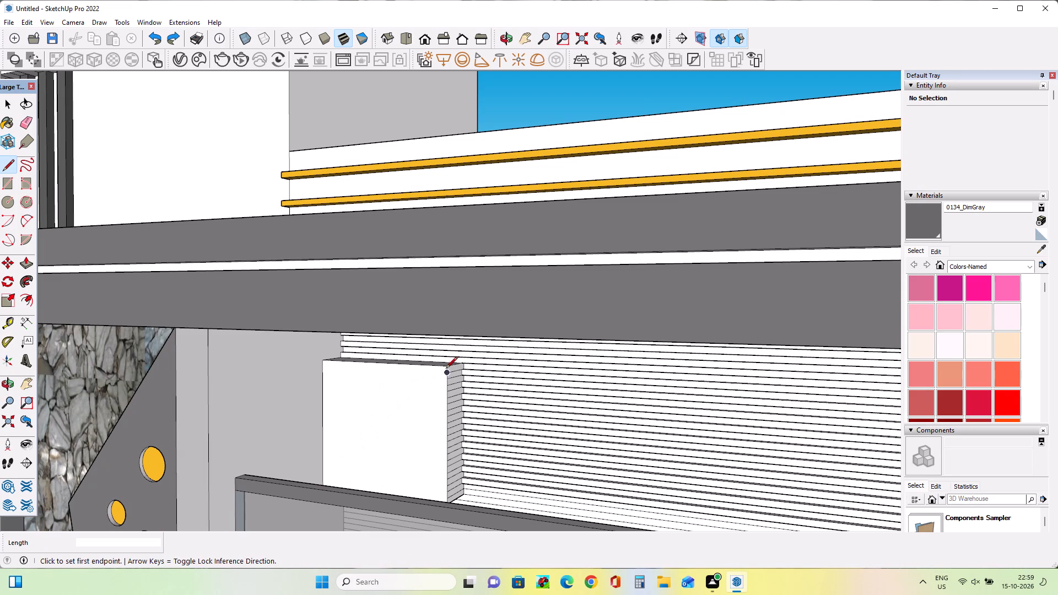
Draw frame lines on the block's front: diagonal about 8 13/16" from the upper corner, vertical about 1' 9 11/16", and horizontal about 1' 11 3/16".
left_click(447, 369)
left_click(418, 393)
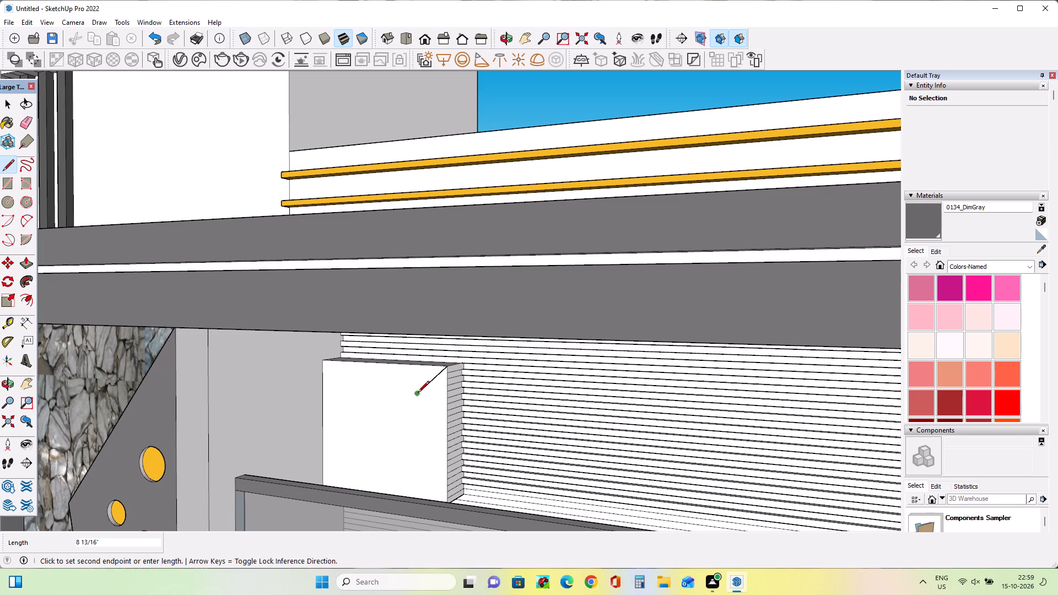
middle_click_drag(423, 458, 428, 485)
left_click(417, 493)
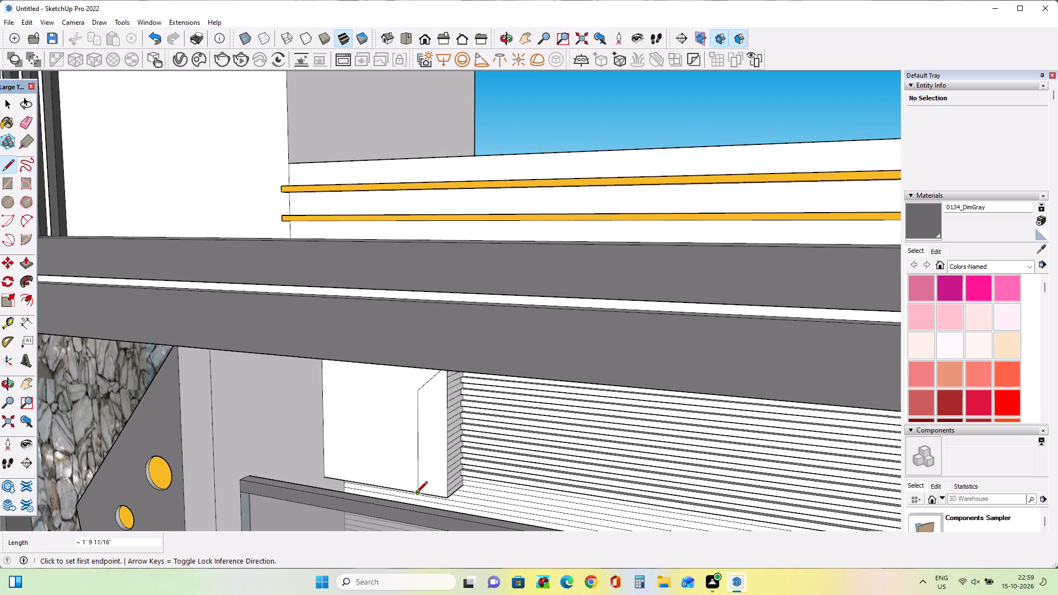
middle_click_drag(423, 491, 542, 471)
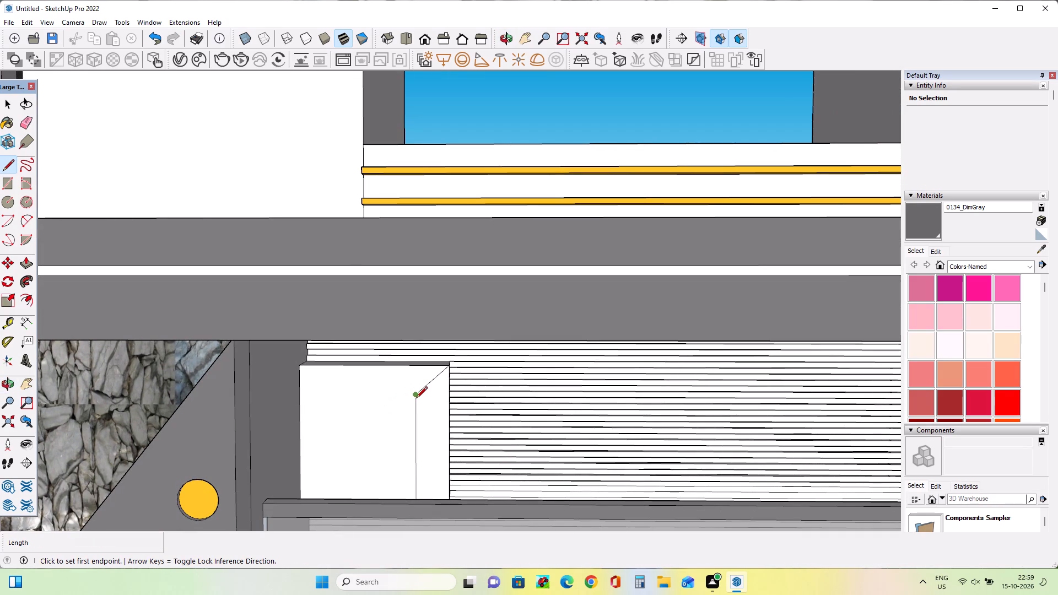
left_click(416, 399)
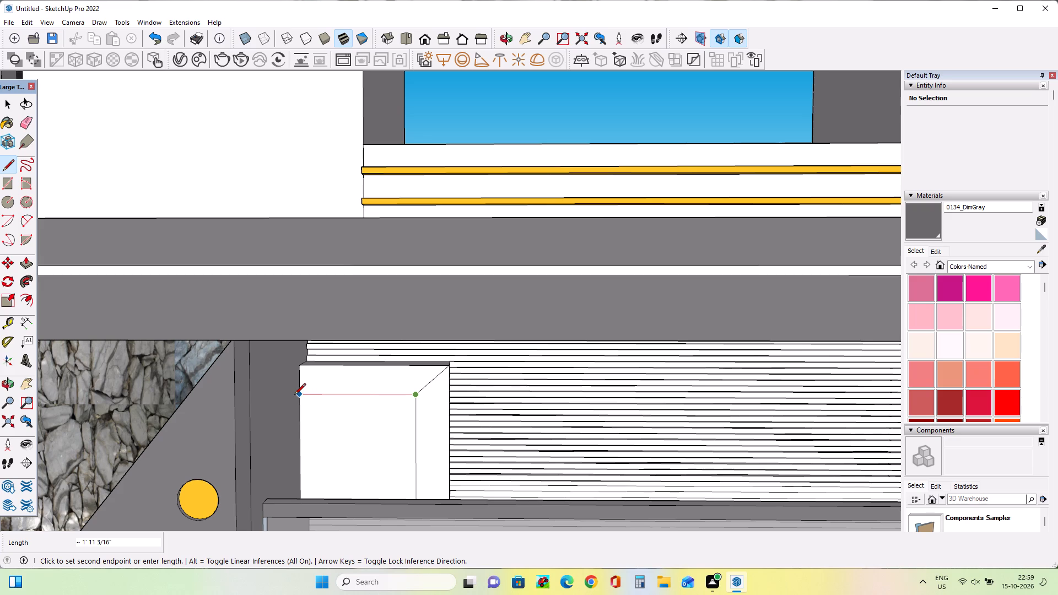
left_click(294, 396)
middle_click_drag(342, 450, 391, 436)
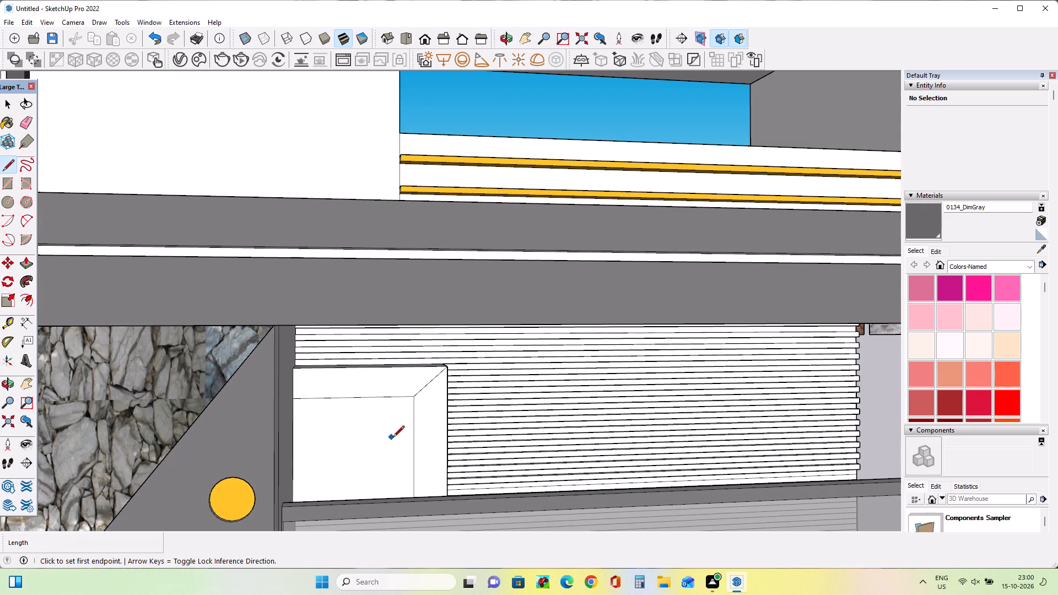
Push/Pull the inner panel on the block's front outward about 1 7/16" and back in about 13/16".
left_click(22, 263)
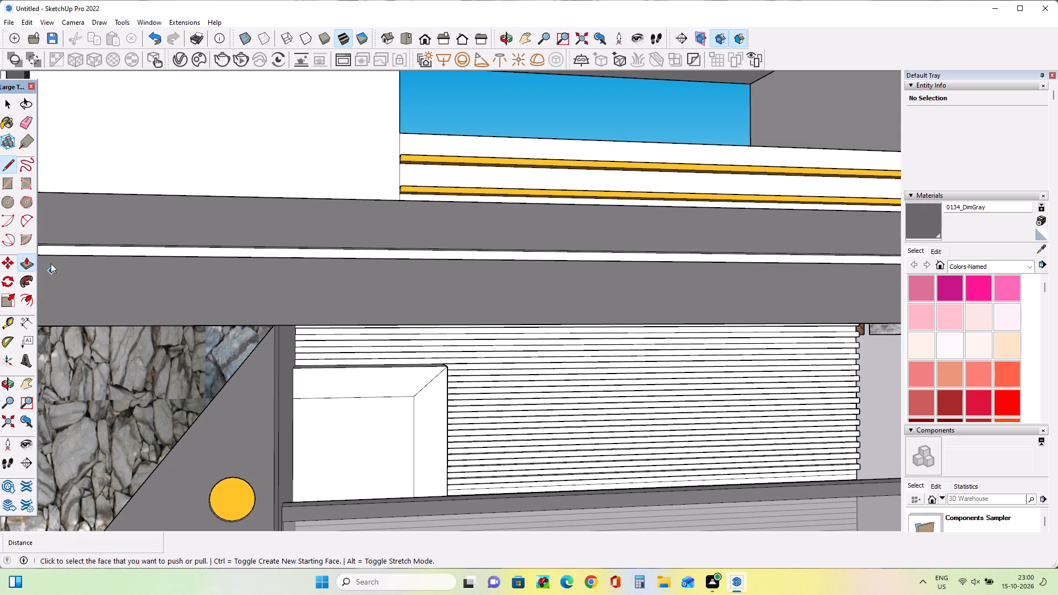
left_click(363, 435)
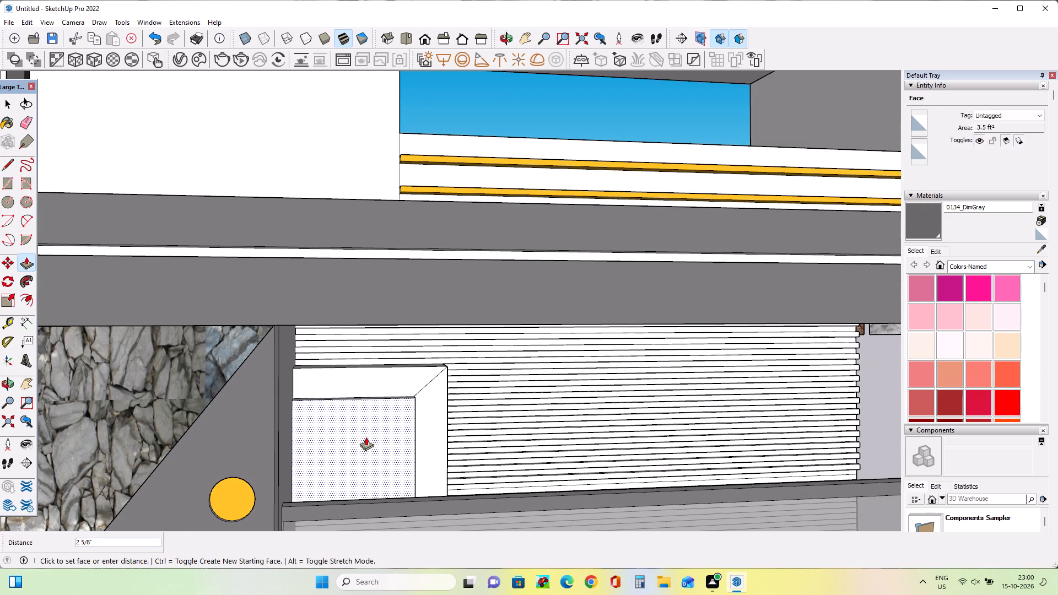
left_click(366, 436)
middle_click_drag(412, 442, 350, 442)
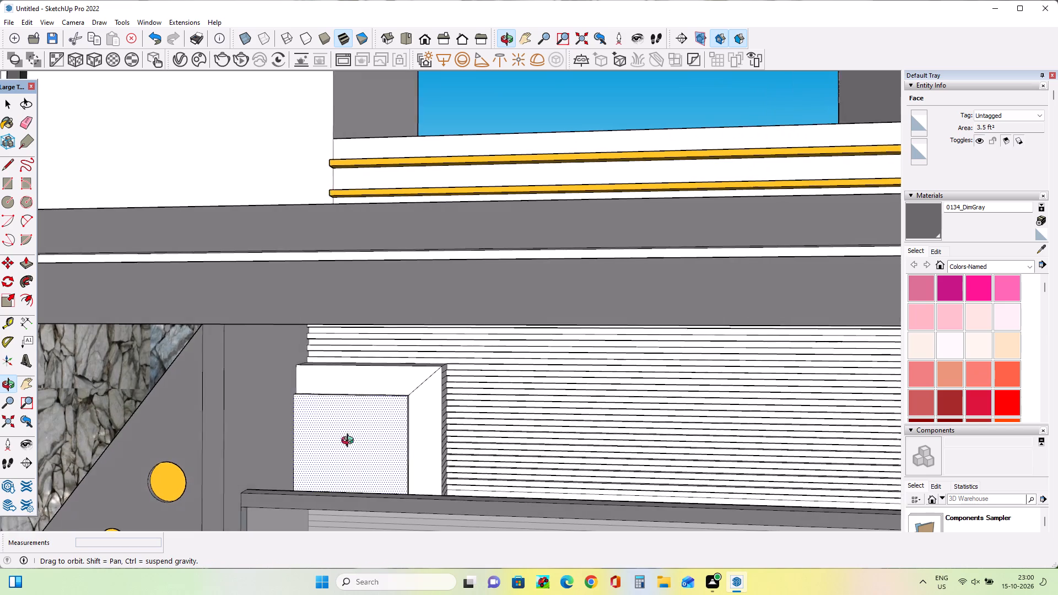
middle_click_drag(350, 442, 388, 441)
scroll(314, 418, "down", 7)
middle_click_drag(334, 476, 322, 519)
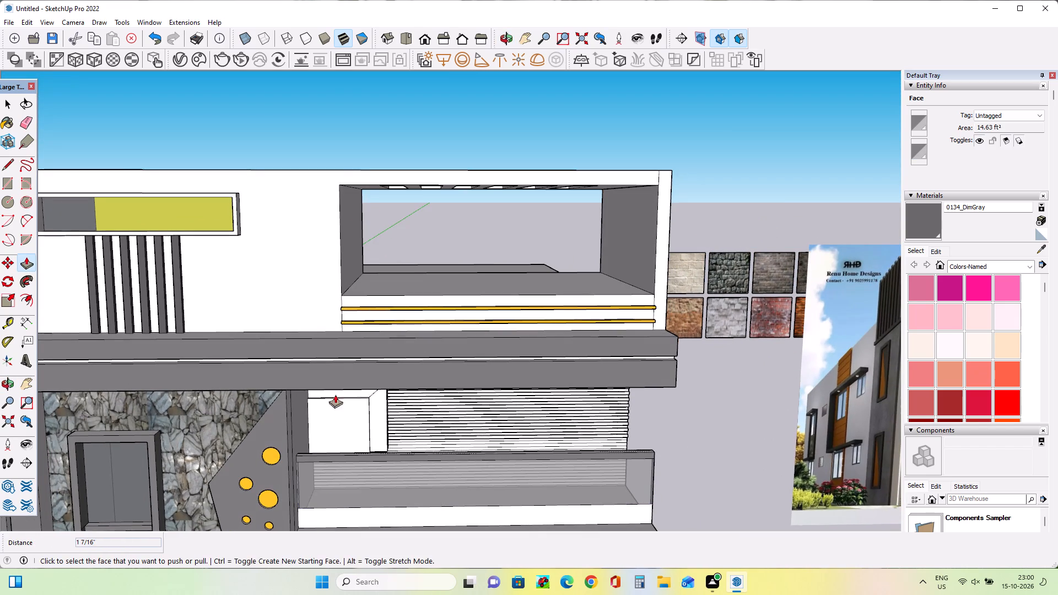
scroll(329, 416, "up", 7)
middle_click_drag(400, 451, 289, 464)
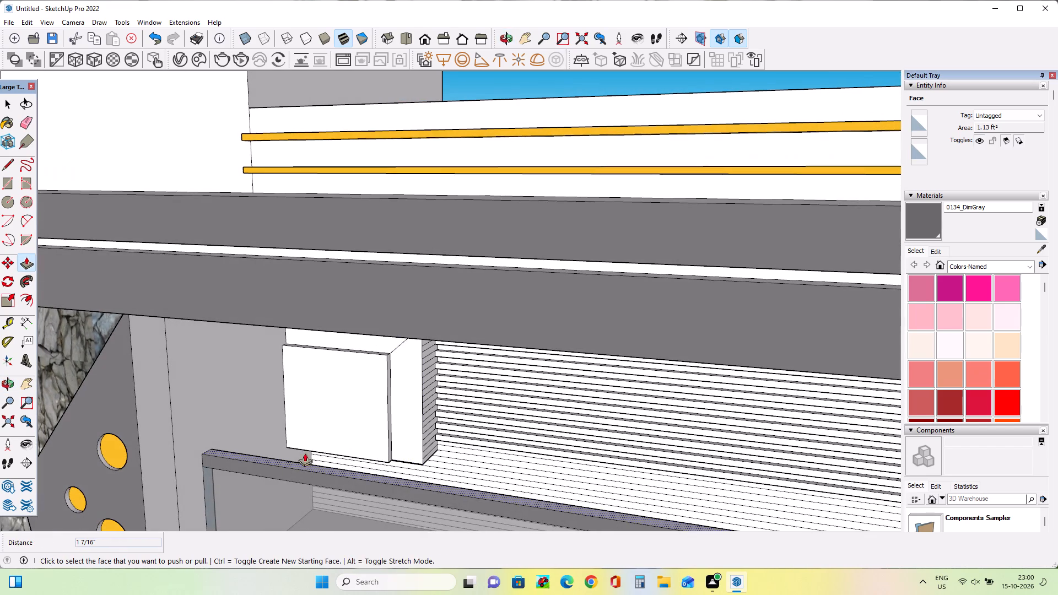
left_click(349, 441)
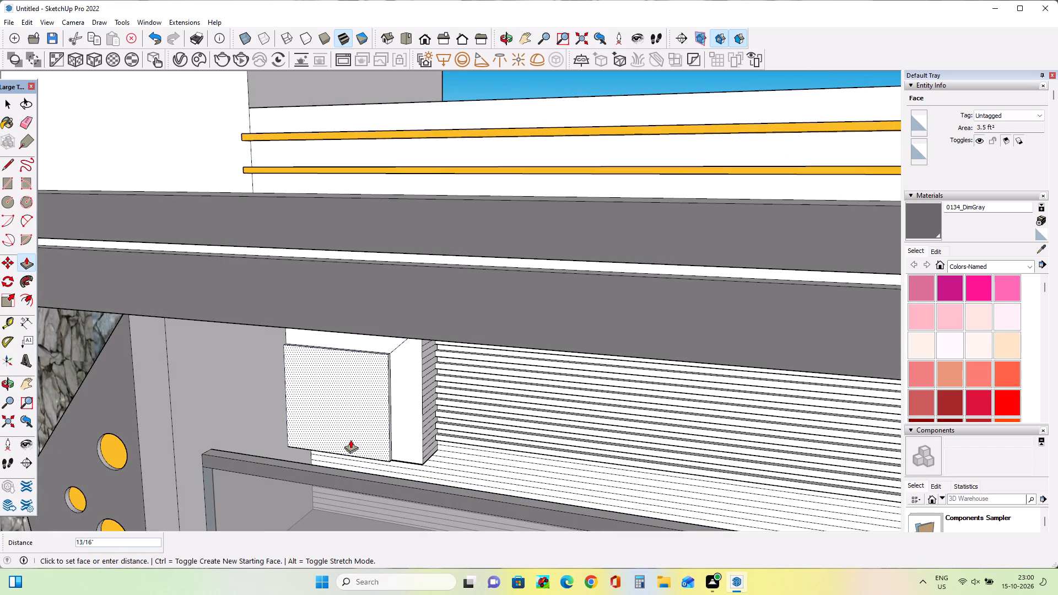
left_click(352, 440)
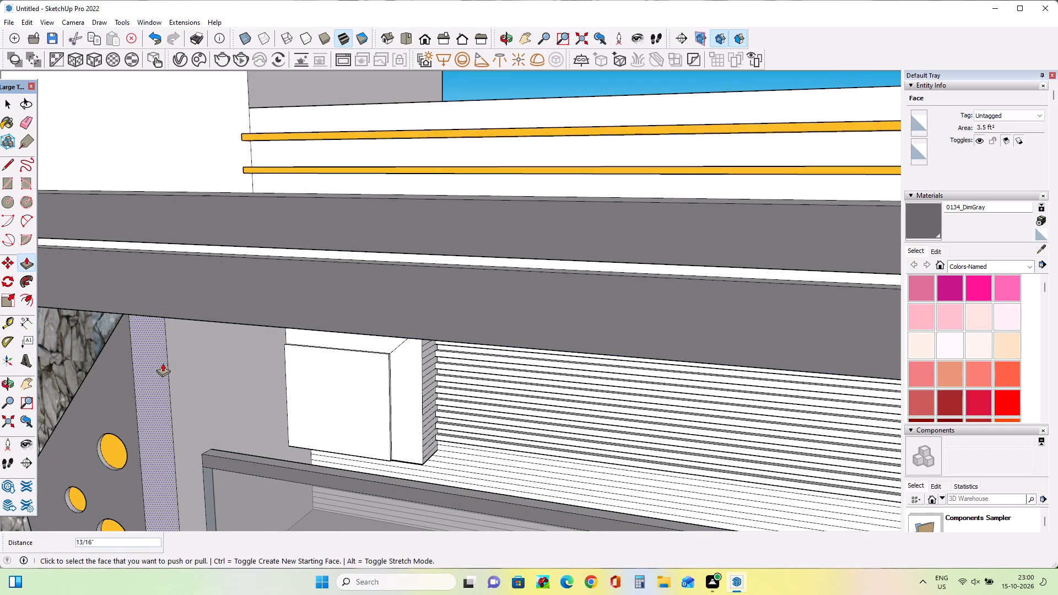
Examine the reference image's balcony back wall and ribbed cladding, and compare them with the modelled facade.
middle_click_drag(175, 372, 323, 324)
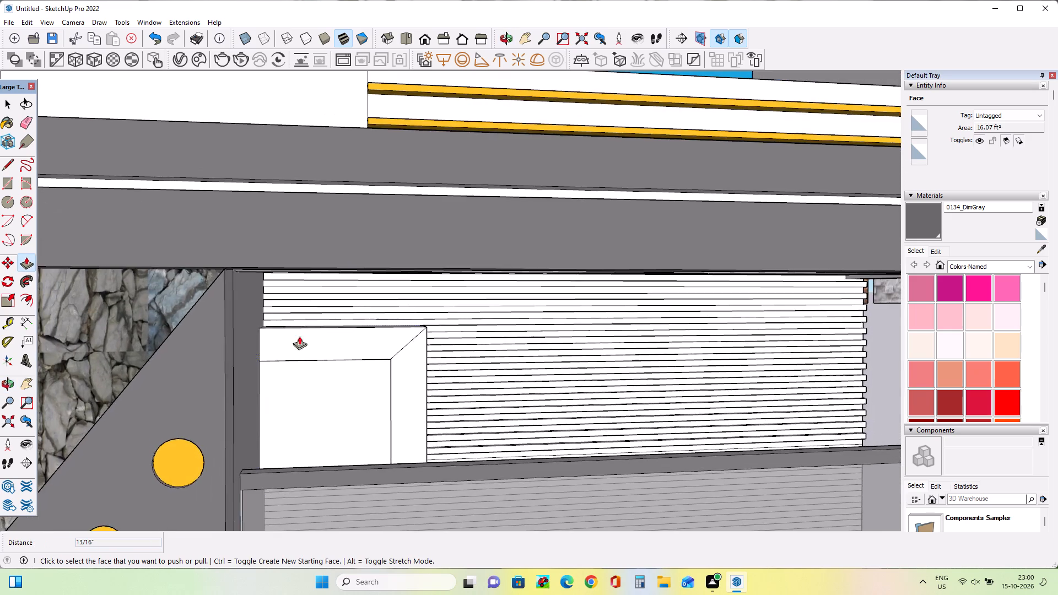
scroll(285, 347, "down", 14)
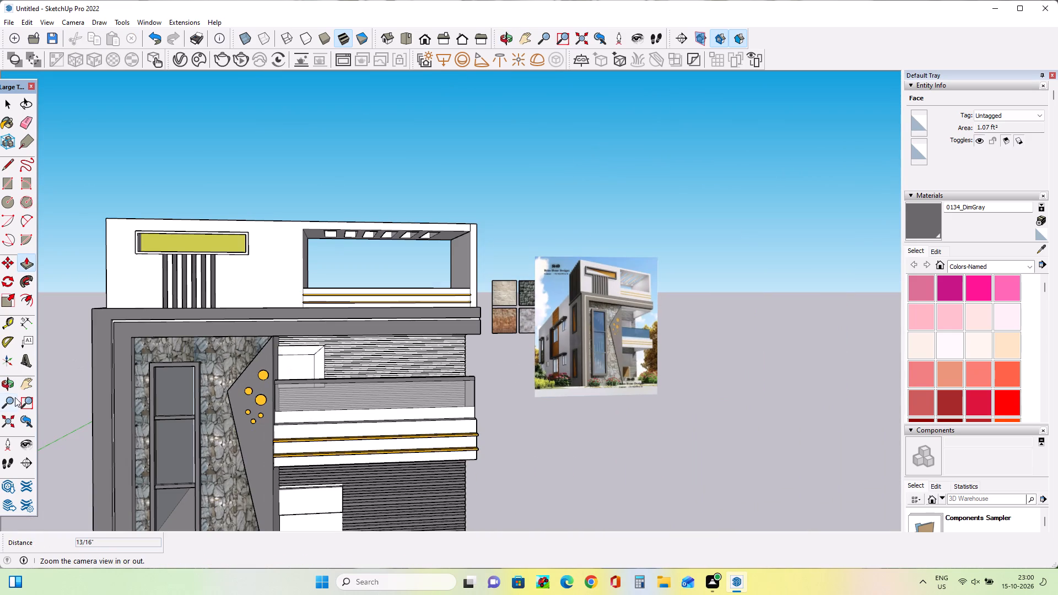
left_click(31, 387)
left_click_drag(227, 403, 282, 327)
scroll(344, 412, "up", 2)
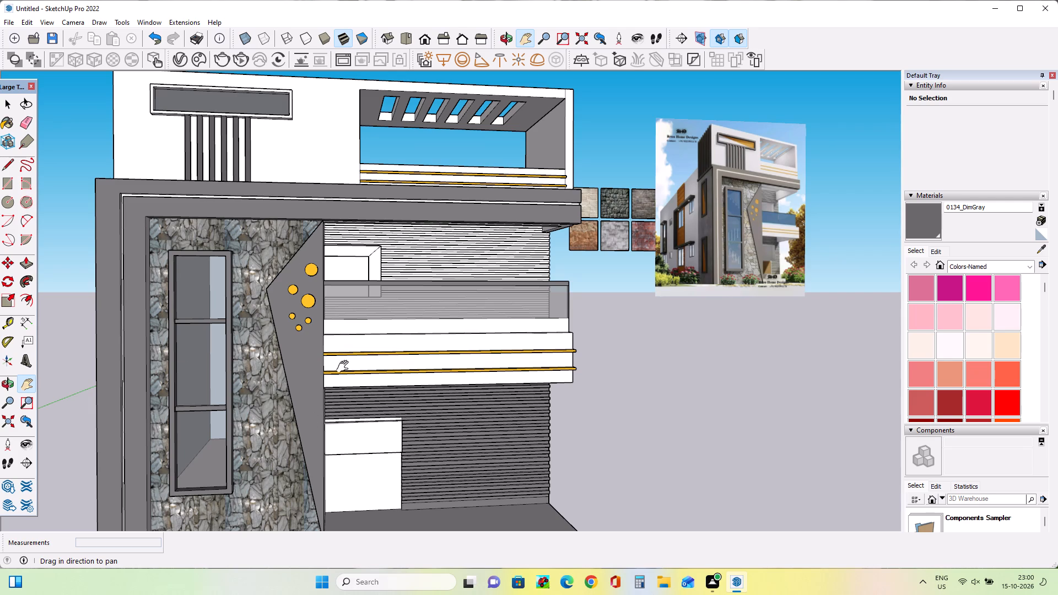
scroll(405, 482, "up", 1)
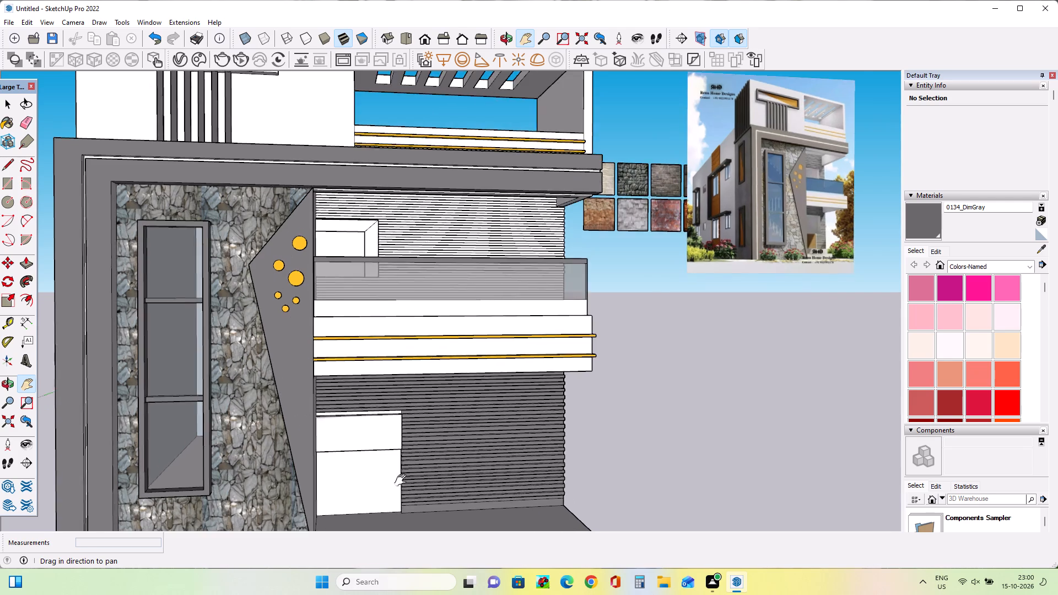
middle_click_drag(397, 480, 303, 469)
scroll(303, 469, "down", 2)
middle_click_drag(657, 405, 587, 403)
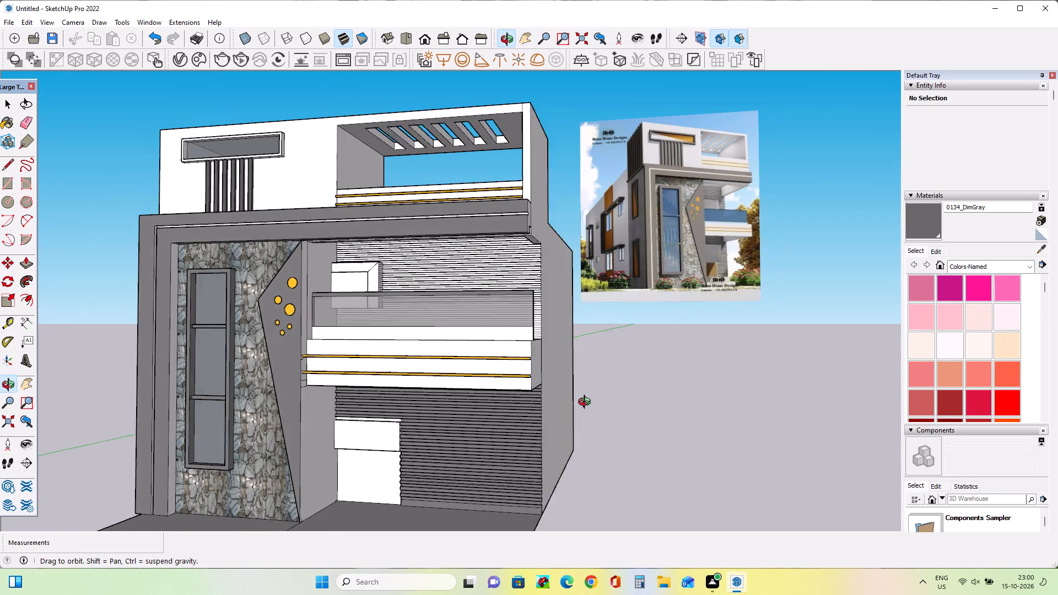
middle_click_drag(587, 403, 546, 403)
scroll(671, 201, "up", 1)
scroll(671, 201, "down", 1)
scroll(671, 201, "up", 9)
scroll(672, 283, "down", 1)
scroll(672, 283, "up", 4)
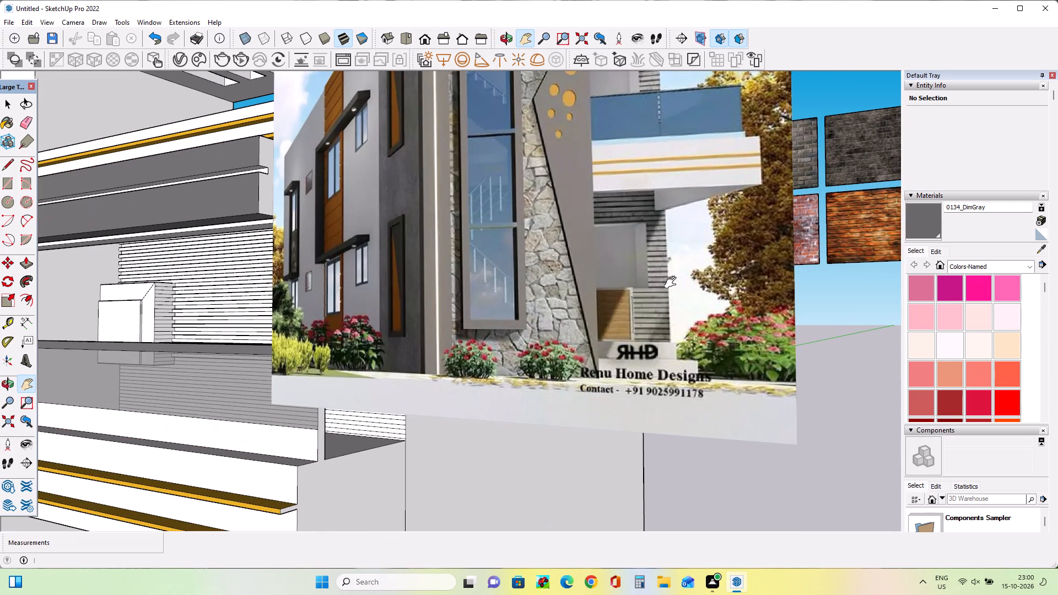
scroll(673, 283, "down", 2)
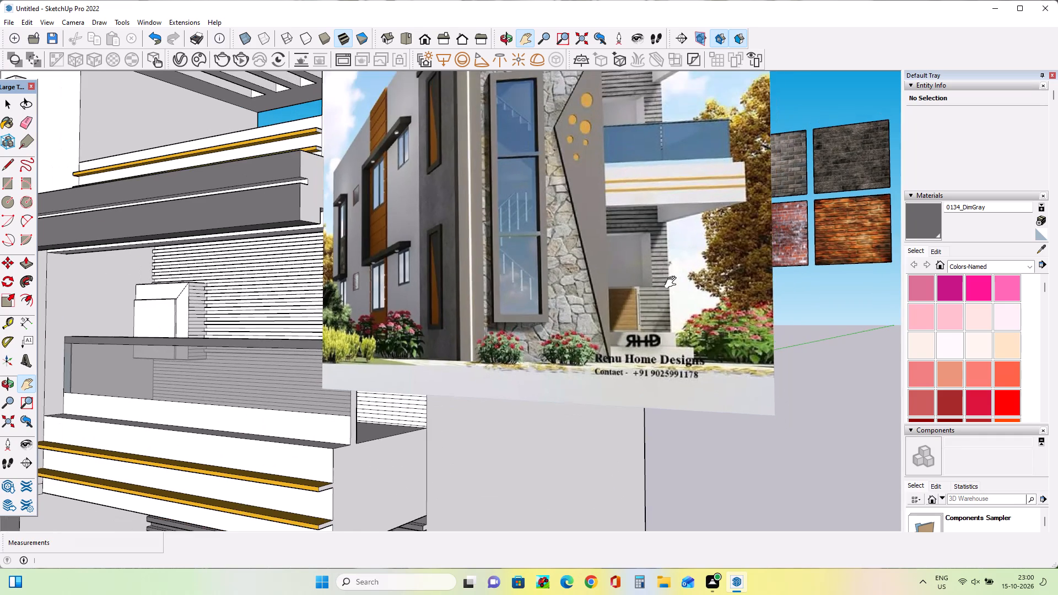
scroll(673, 283, "down", 2)
scroll(645, 113, "up", 11)
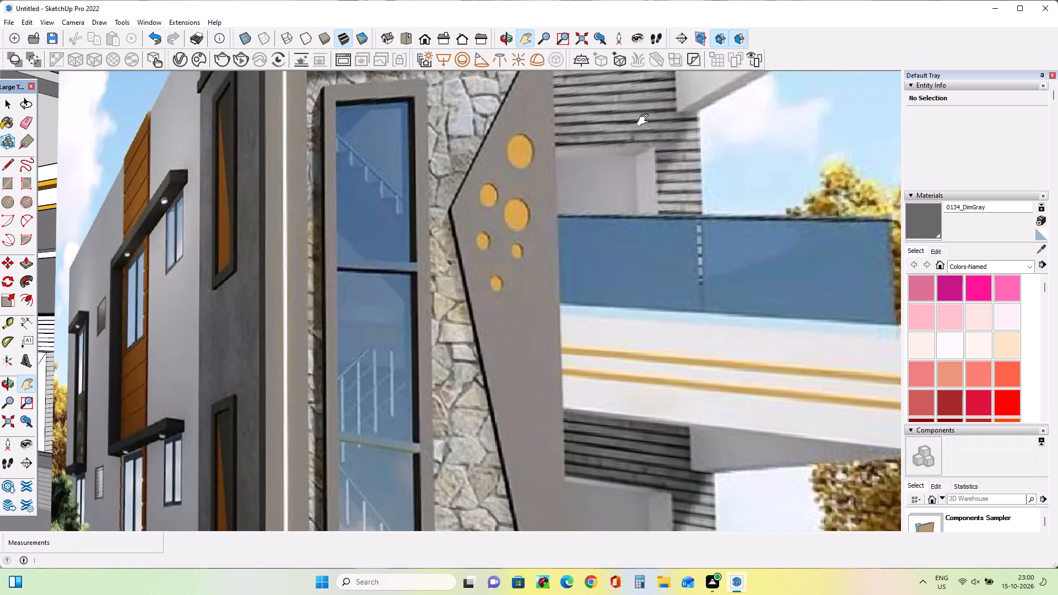
scroll(643, 132, "down", 1)
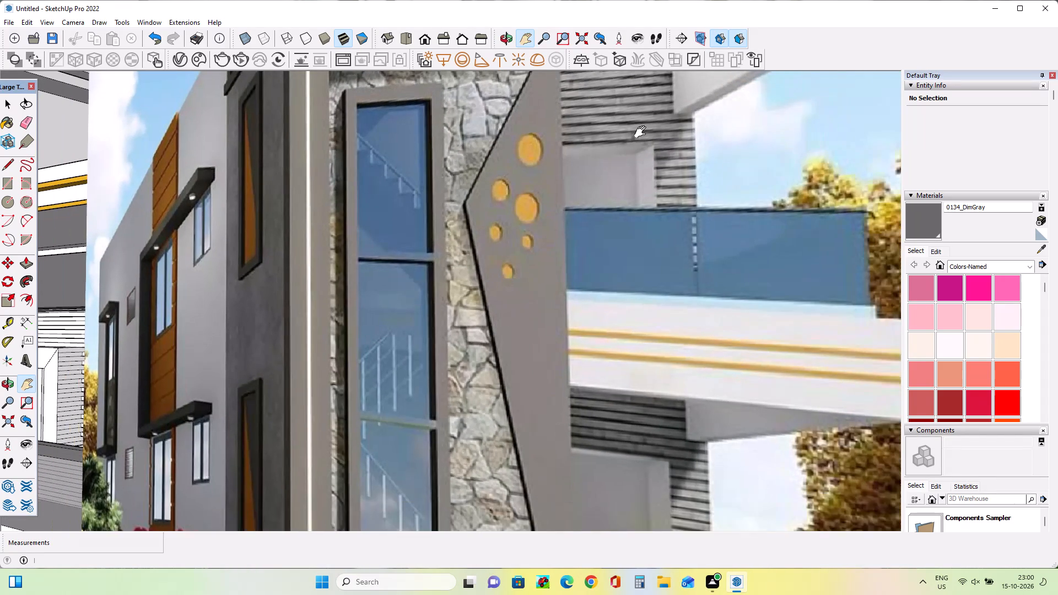
scroll(643, 132, "down", 12)
middle_click_drag(189, 321, 268, 371)
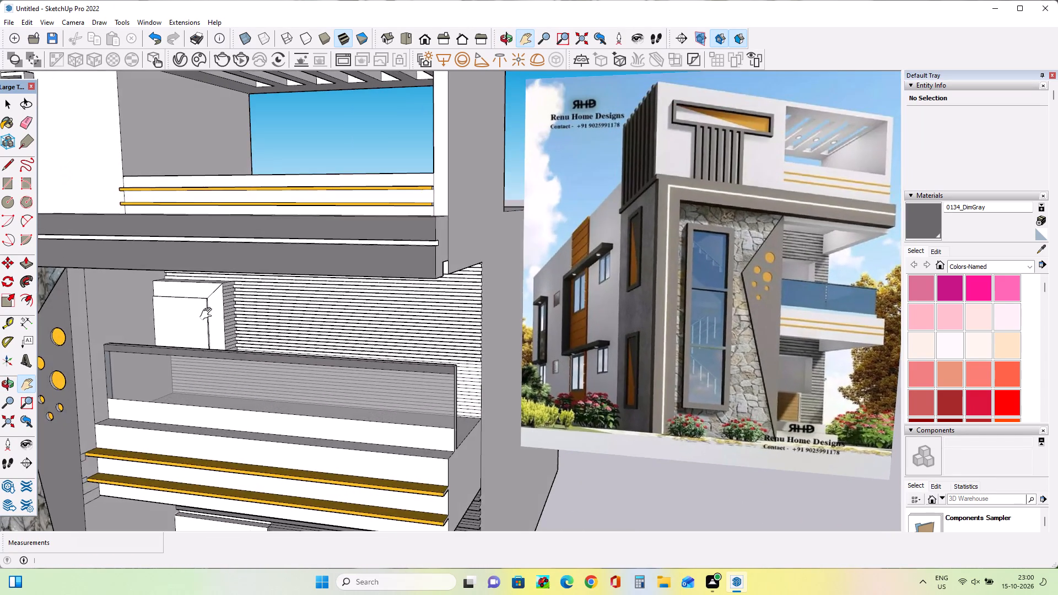
Pull out the block's upper frame strip about 5/8" and its side frame strip about 11/16".
scroll(204, 305, "up", 1)
scroll(204, 305, "down", 1)
scroll(204, 305, "up", 10)
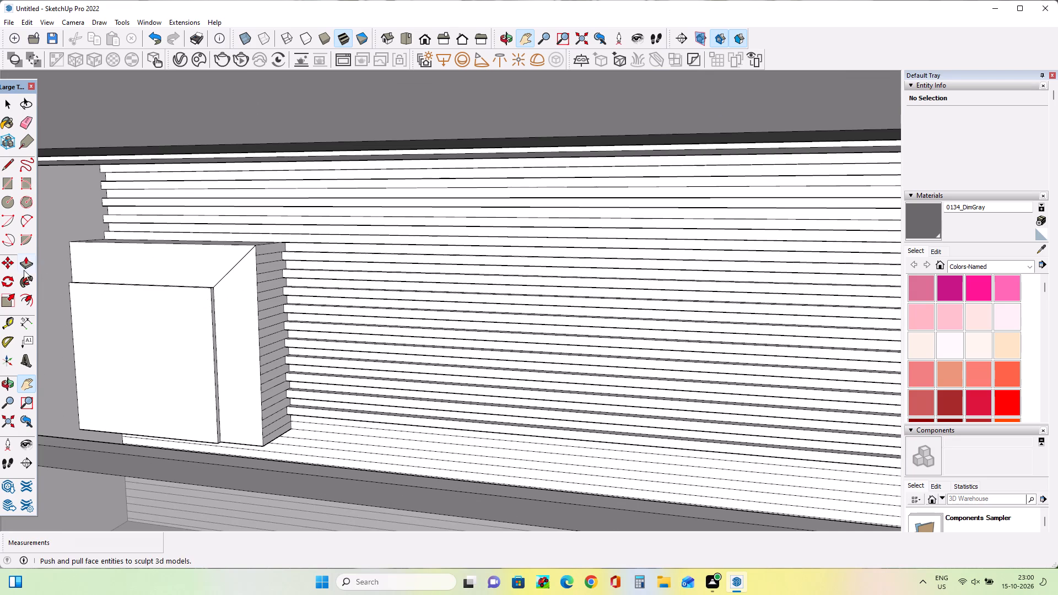
left_click(26, 262)
left_click(191, 264)
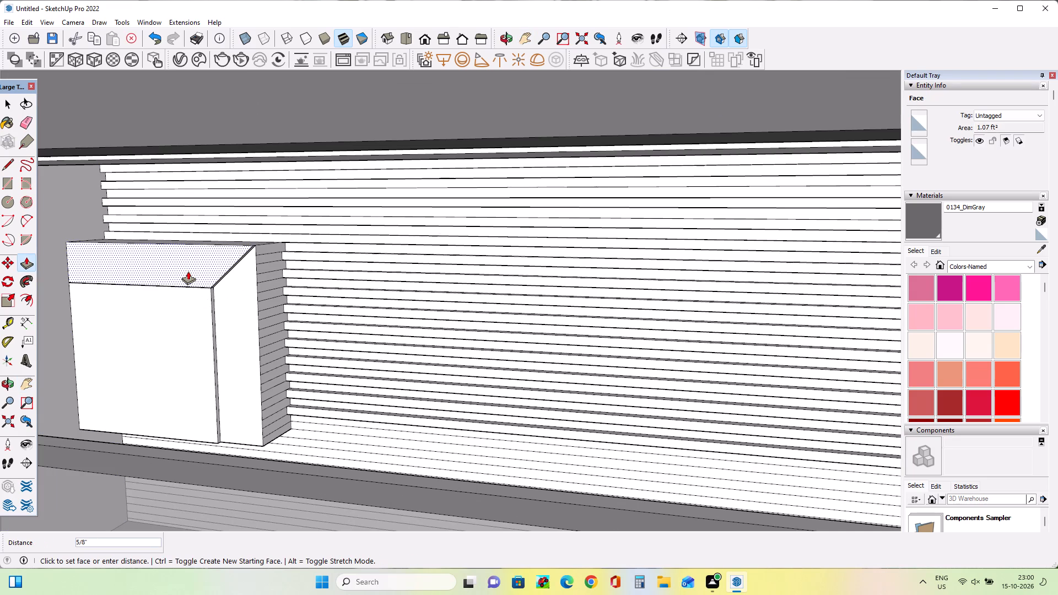
left_click(188, 271)
left_click(230, 297)
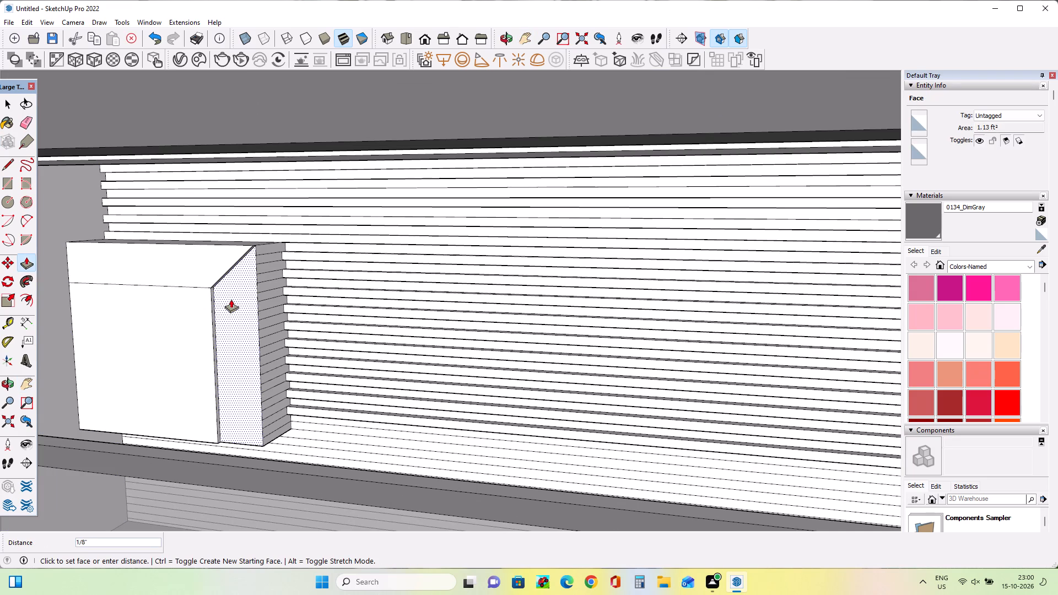
left_click(228, 299)
Review the balcony block from several angles and compare the whole facade with the reference image.
middle_click_drag(187, 331, 246, 327)
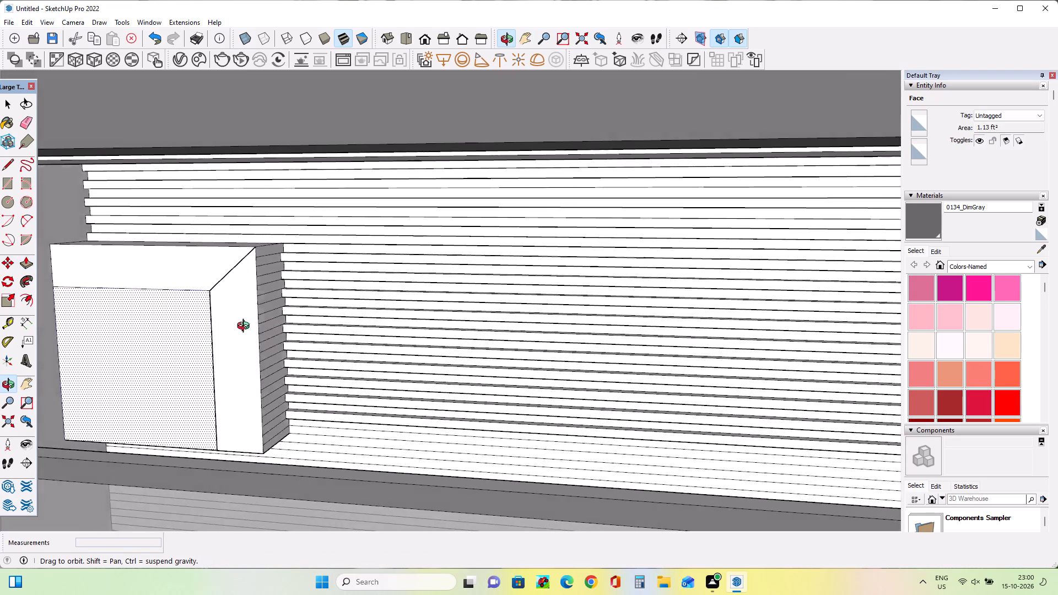
middle_click_drag(246, 327, 361, 297)
scroll(264, 332, "down", 7)
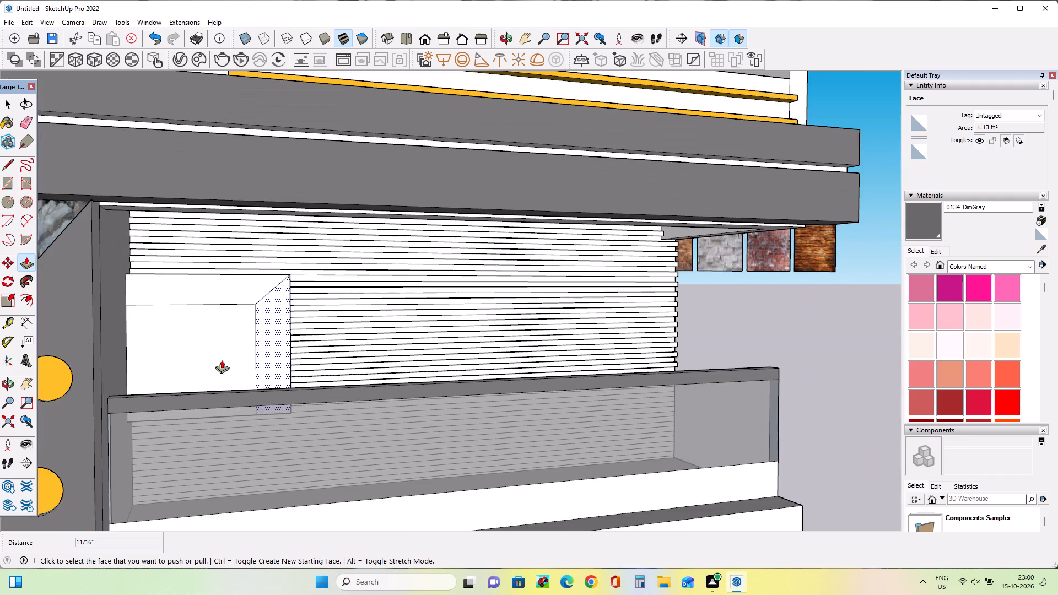
scroll(222, 360, "down", 4)
middle_click_drag(312, 363, 259, 403)
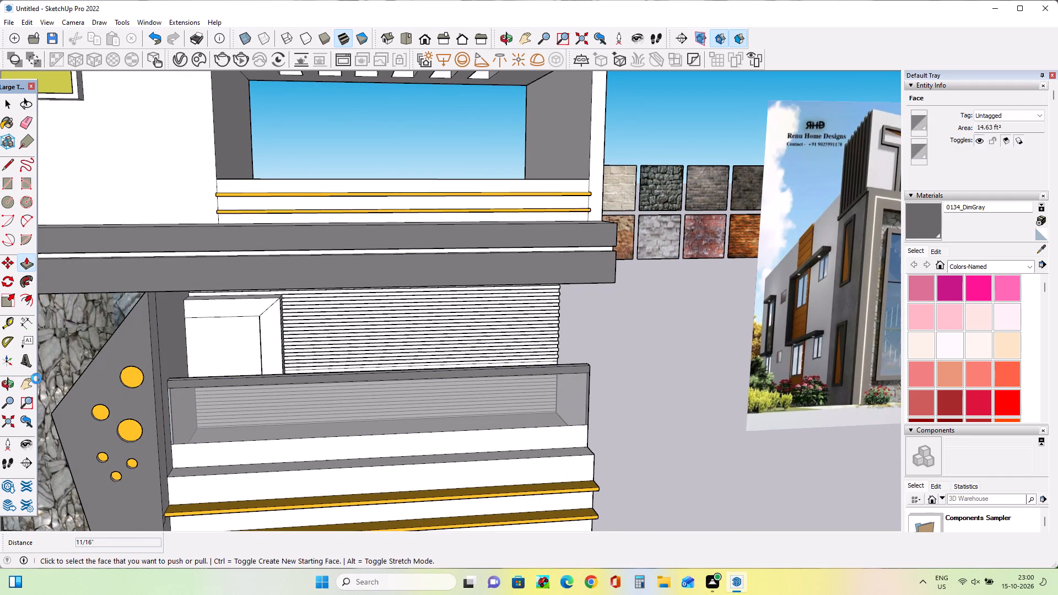
middle_click_drag(321, 405, 297, 367)
scroll(297, 367, "down", 11)
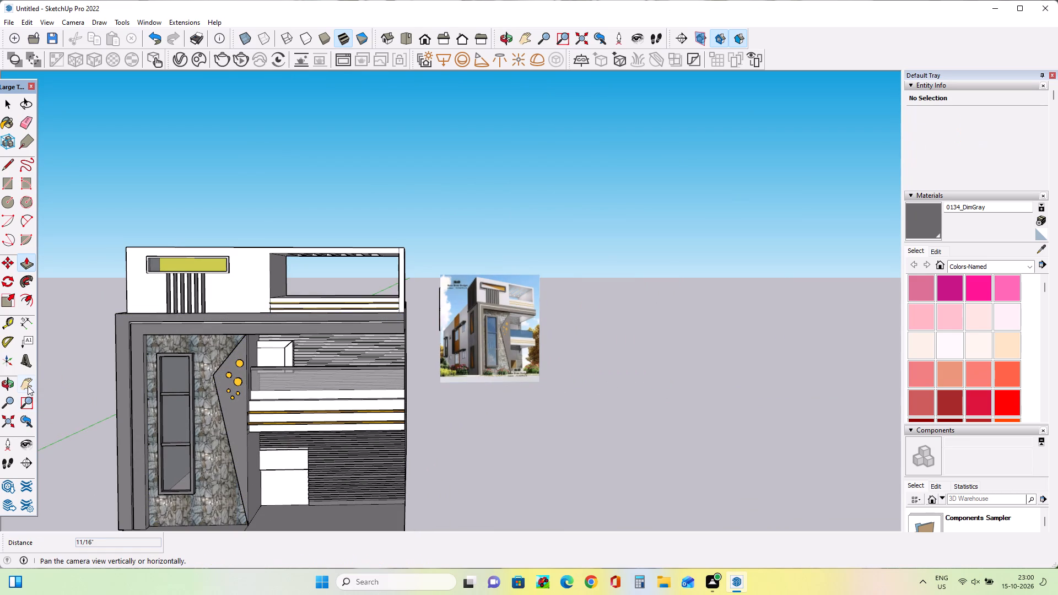
left_click(27, 385)
left_click_drag(201, 405, 228, 339)
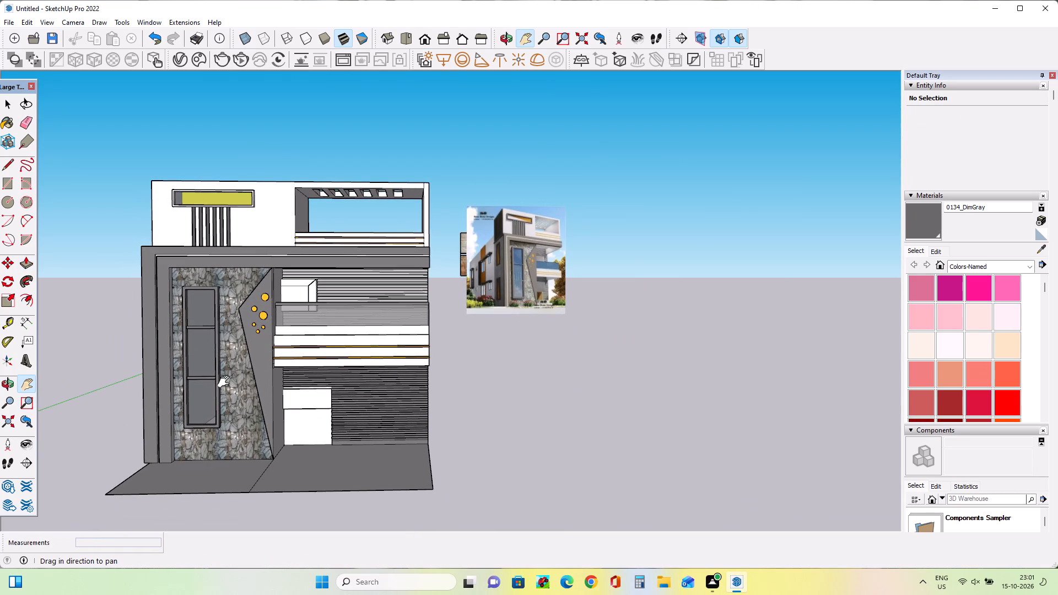
scroll(219, 401, "up", 6)
middle_click_drag(188, 420, 237, 417)
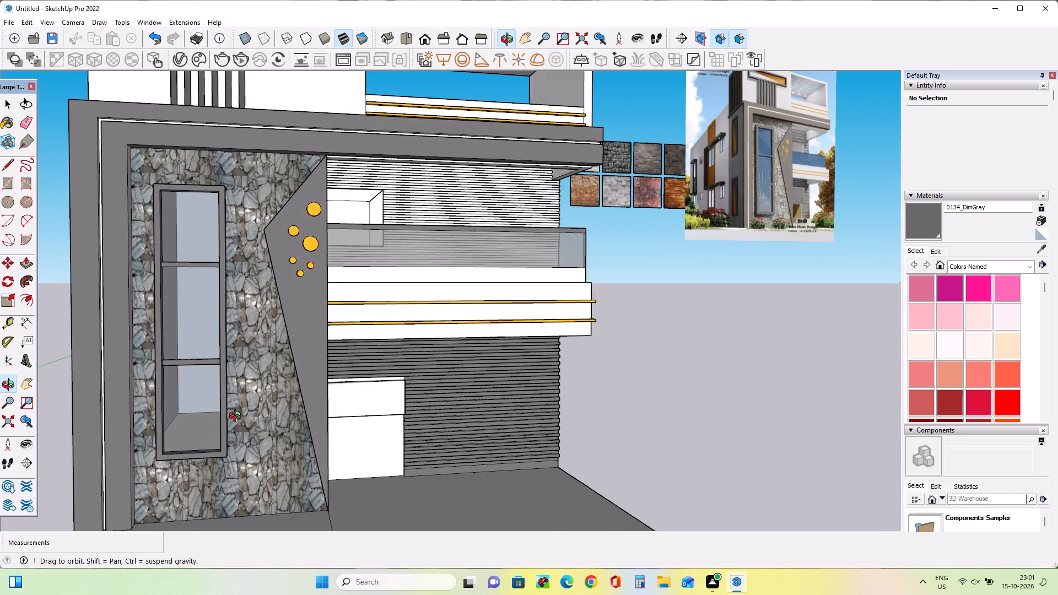
middle_click_drag(237, 417, 225, 413)
scroll(225, 413, "down", 8)
middle_click_drag(311, 425, 261, 458)
scroll(366, 423, "up", 3)
middle_click_drag(364, 421, 396, 403)
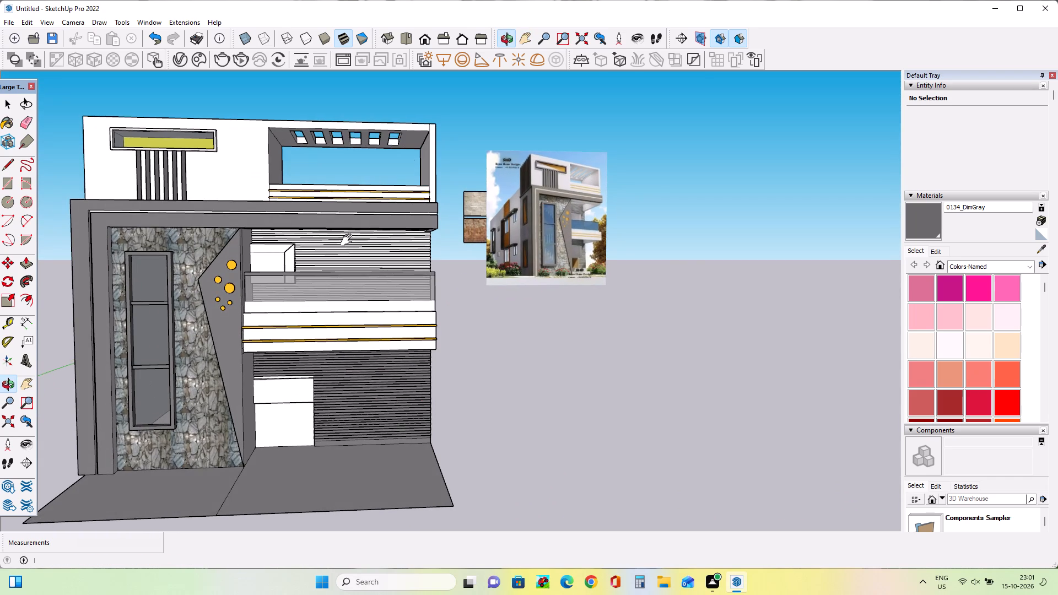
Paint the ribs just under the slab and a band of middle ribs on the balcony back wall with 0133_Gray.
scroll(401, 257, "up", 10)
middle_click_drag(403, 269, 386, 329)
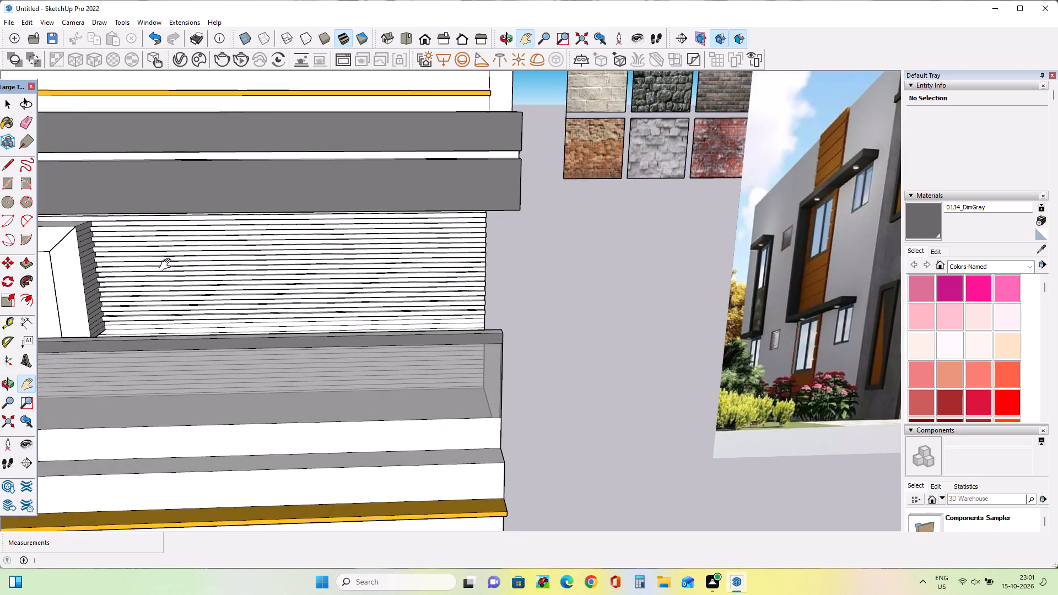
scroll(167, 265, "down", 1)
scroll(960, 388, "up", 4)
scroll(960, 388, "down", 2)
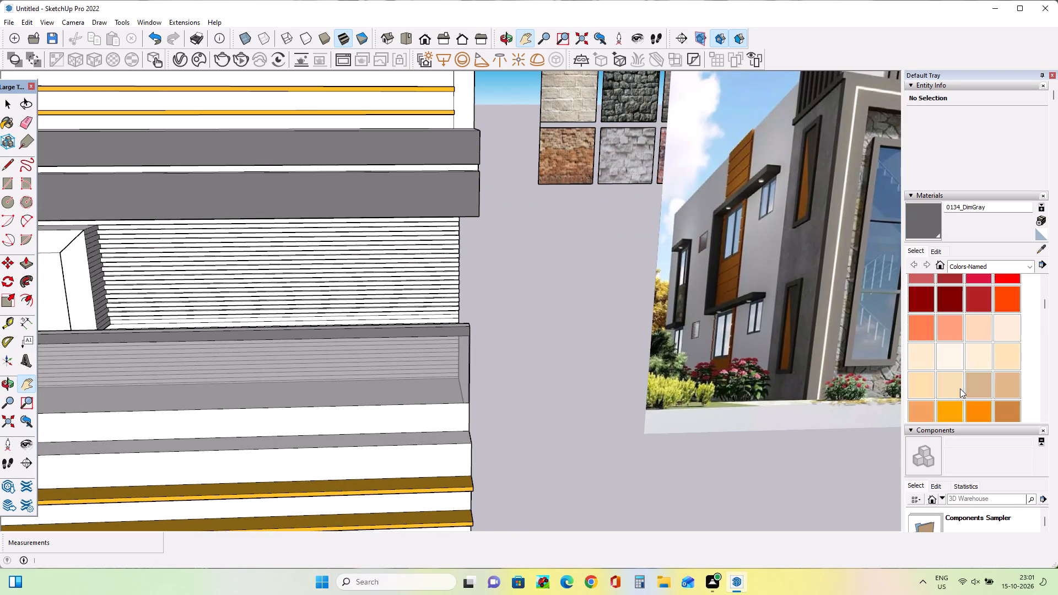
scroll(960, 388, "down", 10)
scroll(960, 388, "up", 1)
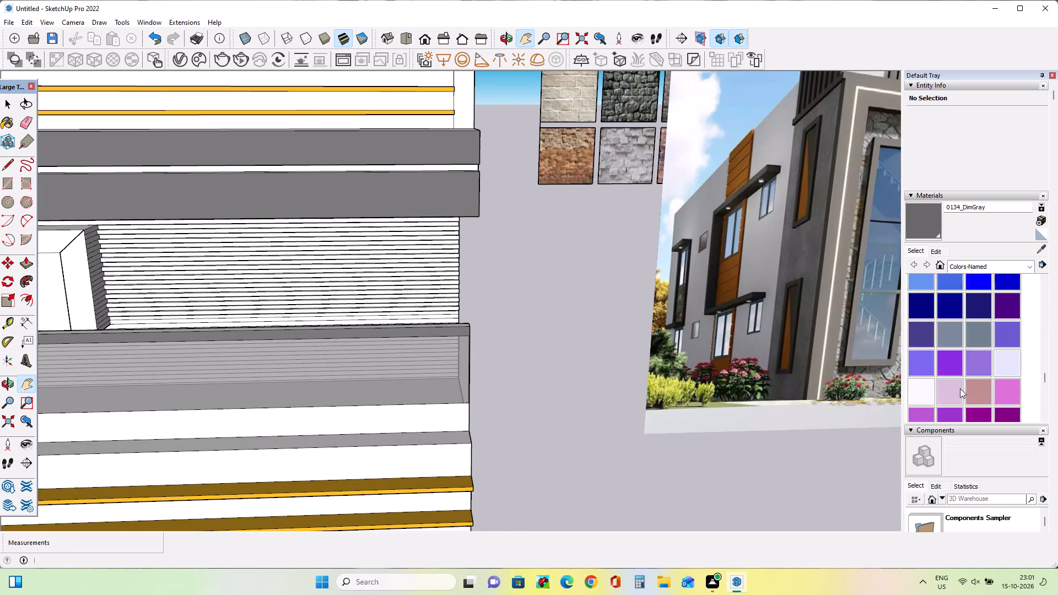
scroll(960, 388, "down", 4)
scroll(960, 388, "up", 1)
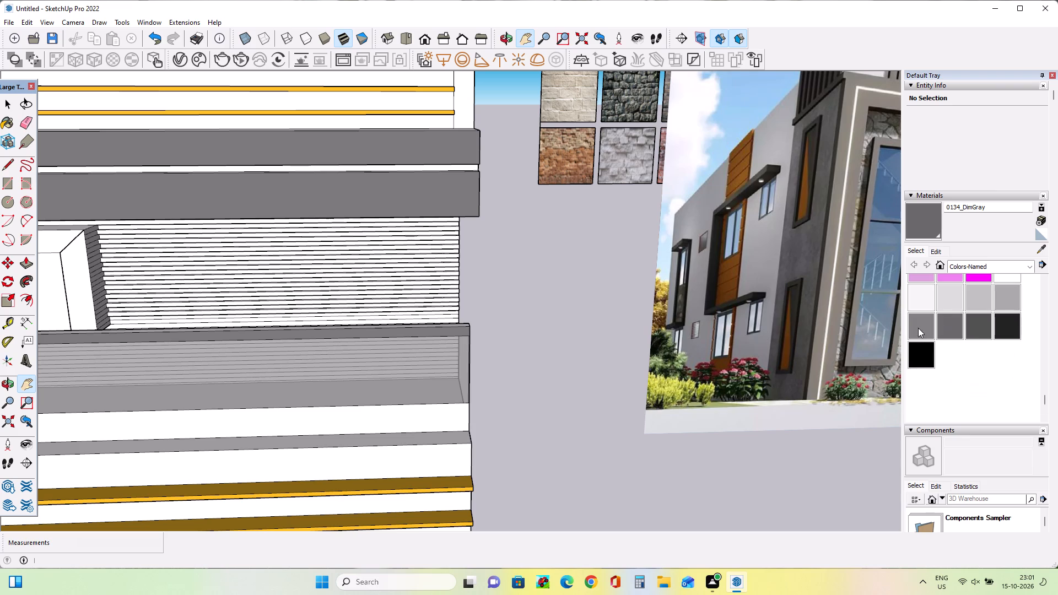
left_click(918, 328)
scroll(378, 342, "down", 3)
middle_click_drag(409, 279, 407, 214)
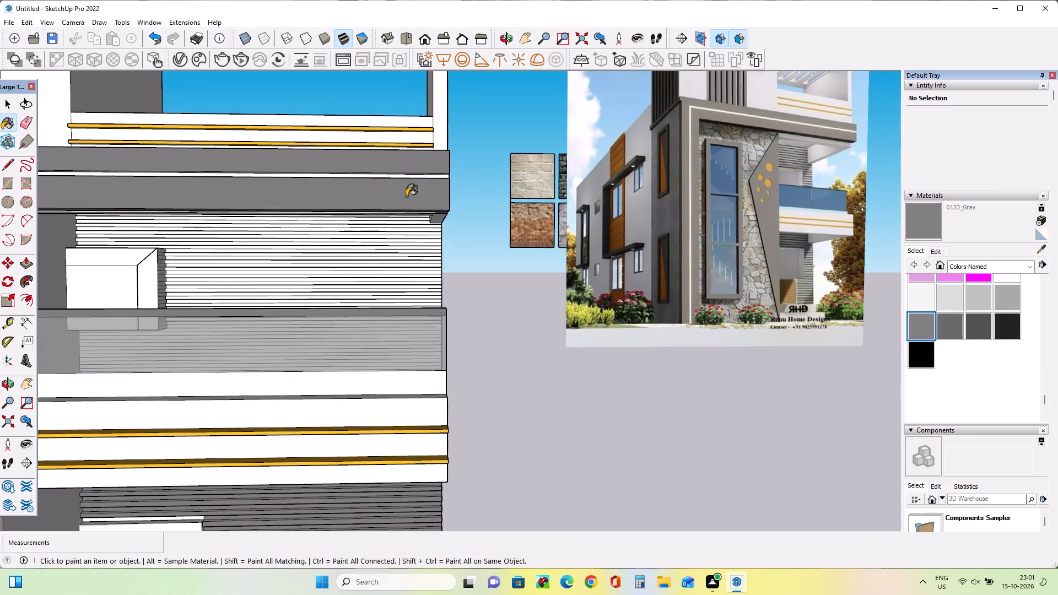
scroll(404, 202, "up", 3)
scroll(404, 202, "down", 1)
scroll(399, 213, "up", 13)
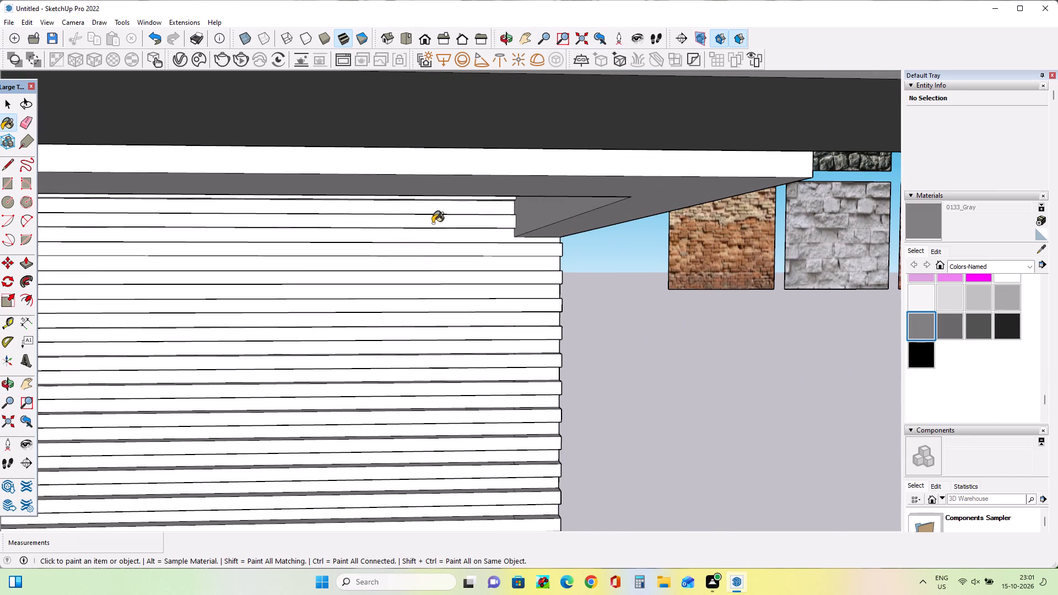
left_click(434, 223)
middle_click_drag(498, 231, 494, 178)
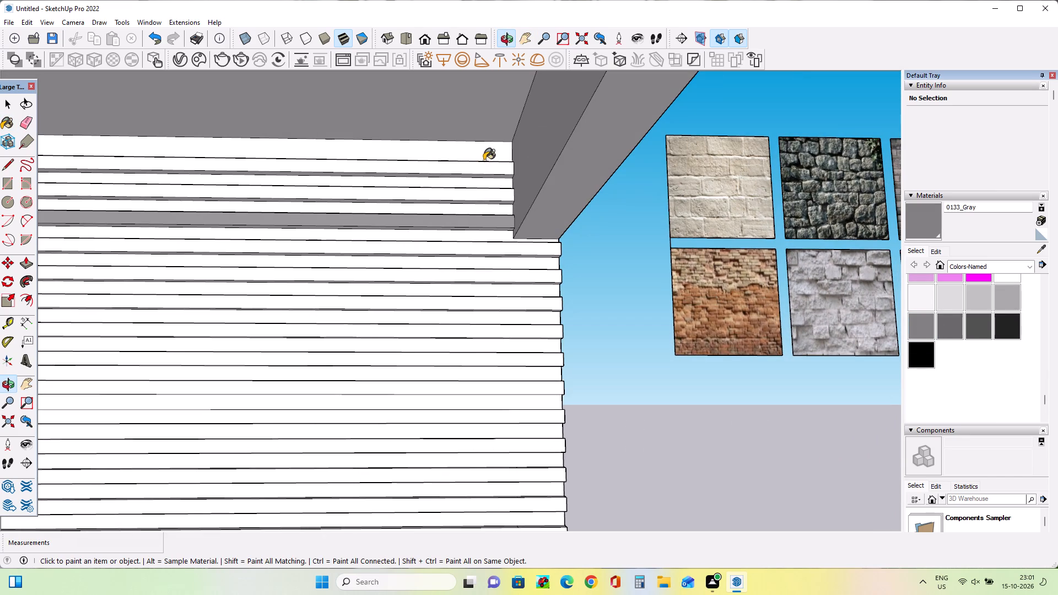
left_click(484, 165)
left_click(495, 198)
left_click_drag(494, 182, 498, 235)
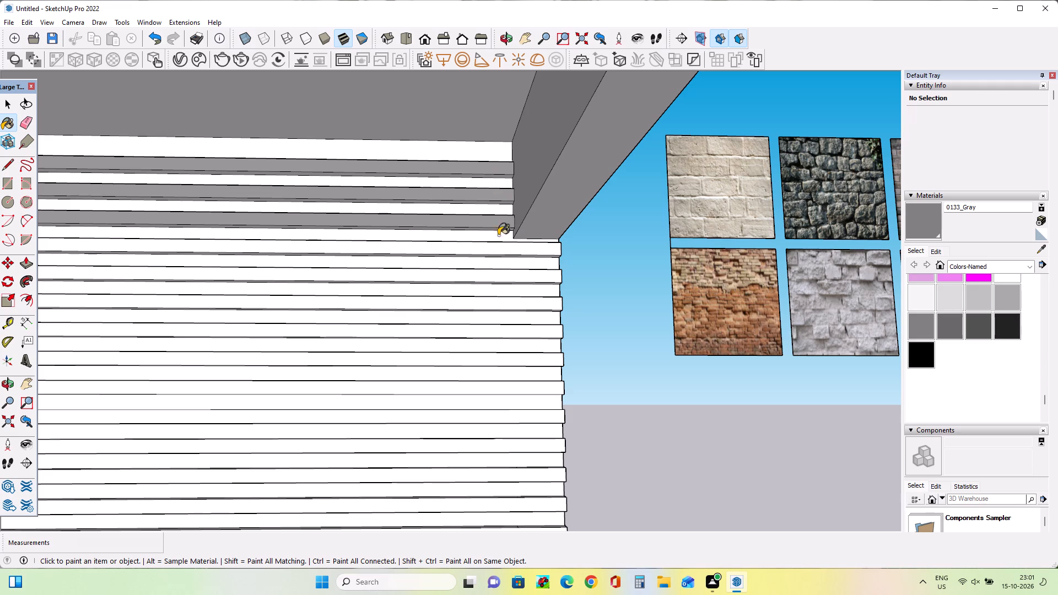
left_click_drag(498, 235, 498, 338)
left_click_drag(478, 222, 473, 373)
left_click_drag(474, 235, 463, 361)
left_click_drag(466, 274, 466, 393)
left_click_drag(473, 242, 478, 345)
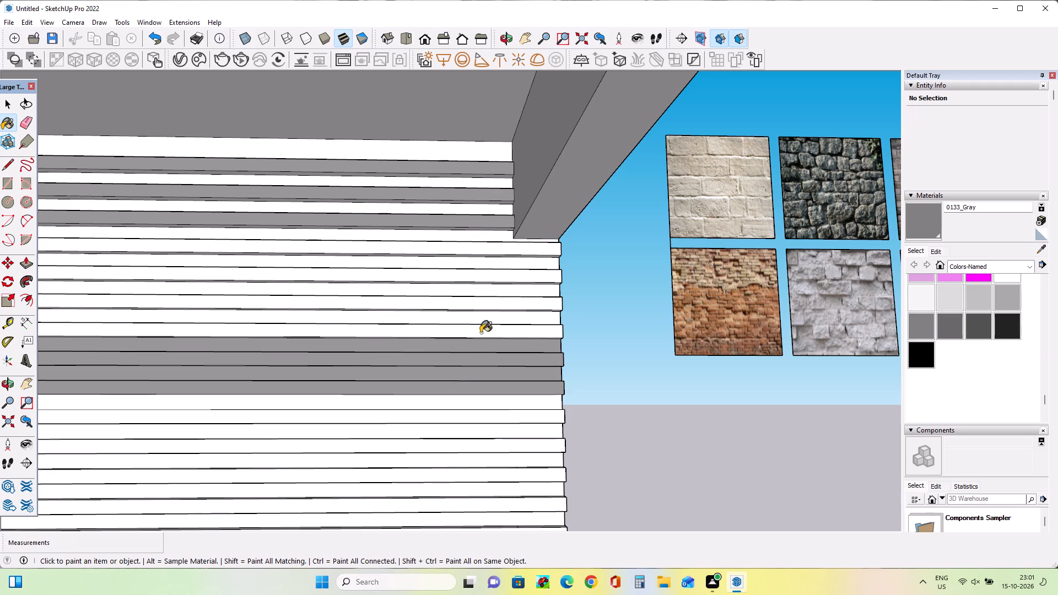
Compare the colour of the balcony back wall's ribs with the whole facade and the reference image.
scroll(481, 313, "down", 12)
middle_click_drag(481, 314, 499, 388)
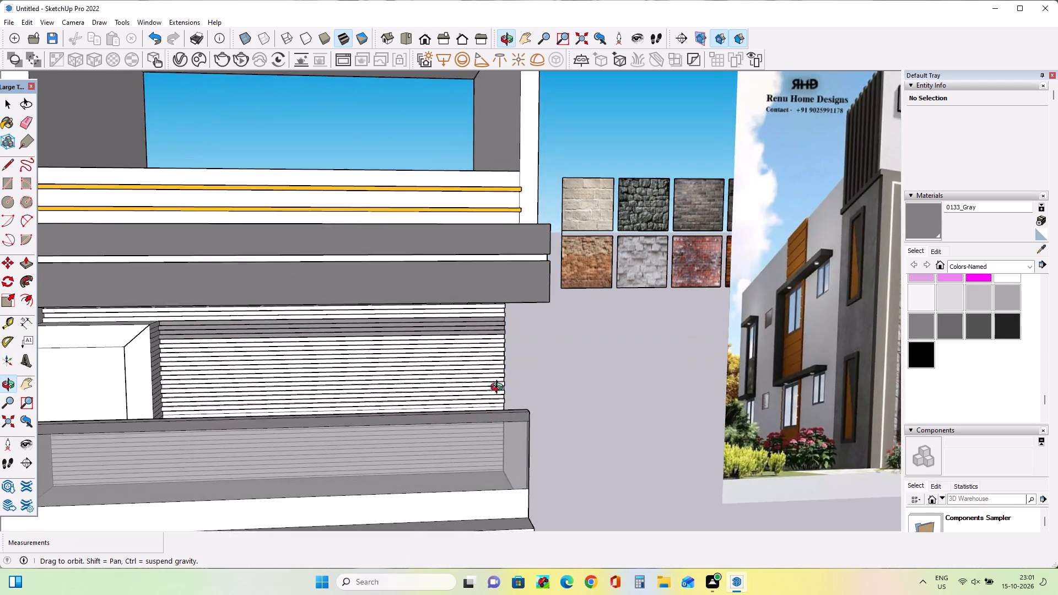
middle_click_drag(499, 388, 428, 307)
scroll(430, 303, "down", 9)
middle_click_drag(441, 330, 515, 379)
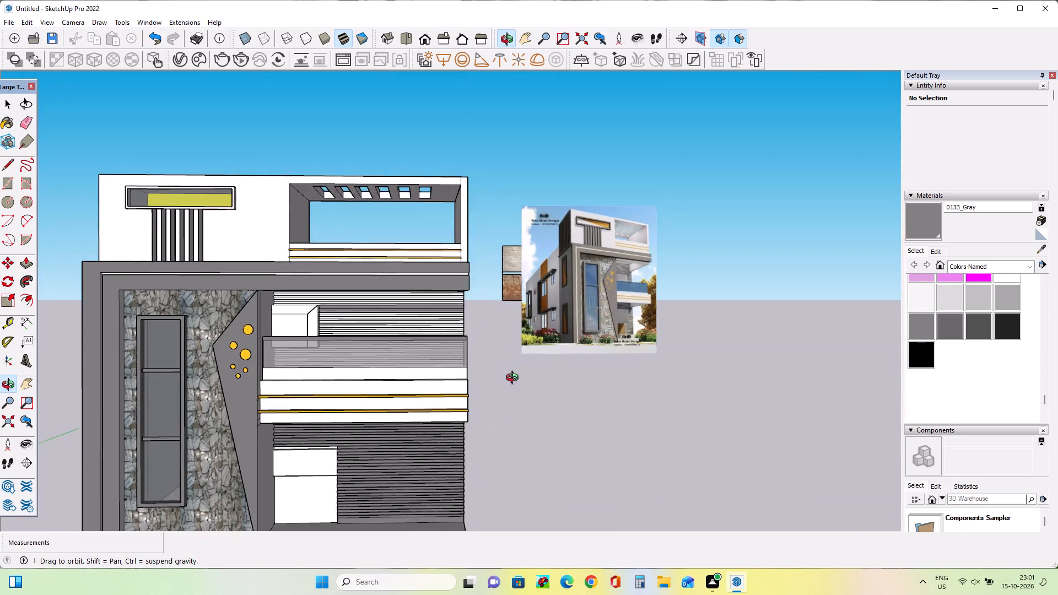
middle_click_drag(515, 379, 521, 376)
scroll(420, 310, "up", 9)
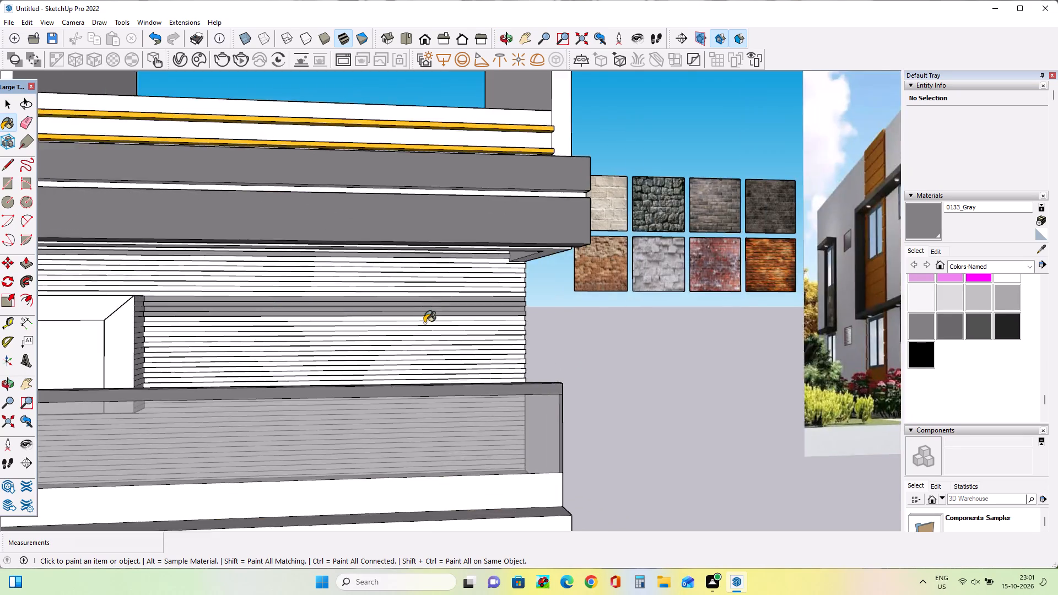
scroll(424, 323, "down", 1)
scroll(424, 323, "up", 3)
left_click_drag(426, 324, 431, 386)
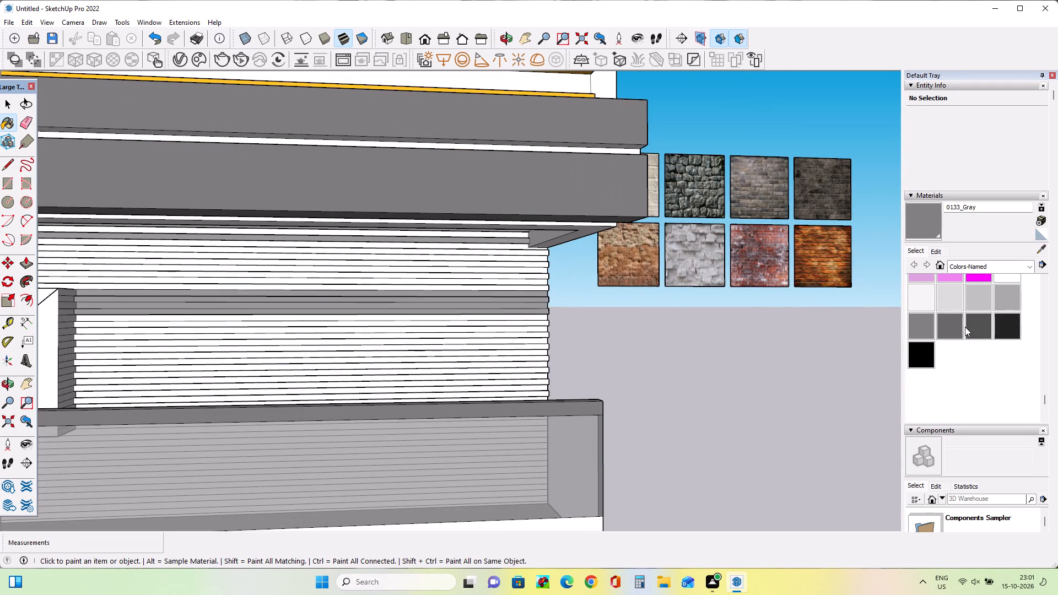
Choose 0134_DimGray and paint the first few ribs across the middle of the balcony back wall.
left_click(963, 327)
left_click(949, 329)
left_click_drag(372, 296, 381, 353)
left_click_drag(381, 322, 382, 359)
left_click_drag(387, 301, 387, 323)
left_click_drag(388, 299, 390, 320)
left_click_drag(395, 263, 397, 320)
left_click_drag(399, 261, 402, 284)
left_click_drag(406, 257, 407, 279)
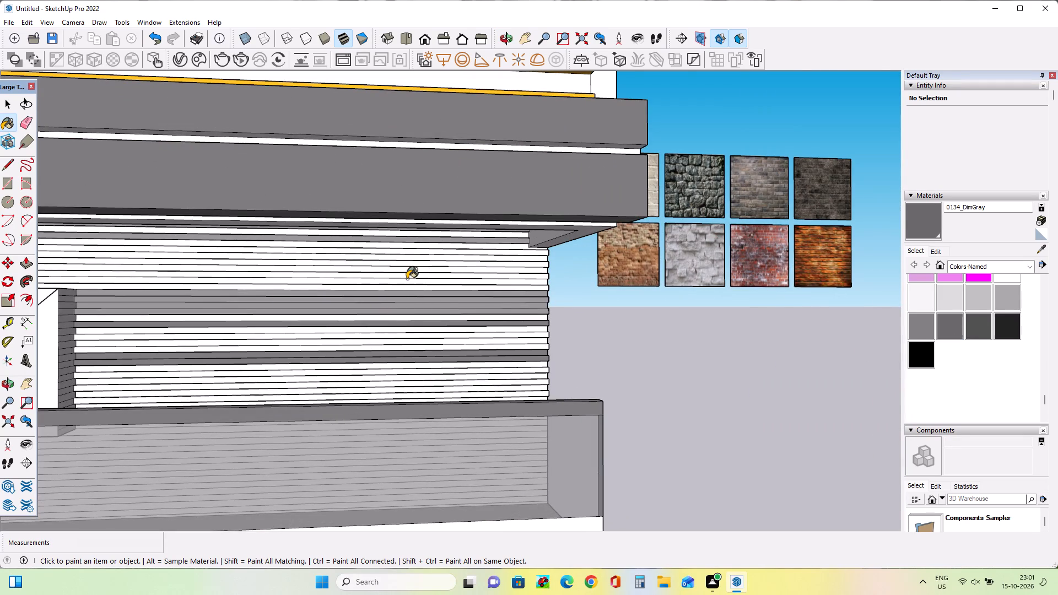
left_click_drag(407, 279, 407, 287)
left_click(413, 255)
double_click(406, 272)
Paint the white ribs and grooves directly under the overhanging slab on the balcony back wall with 0134_DimGray.
scroll(509, 245, "up", 6)
scroll(509, 244, "down", 1)
scroll(509, 244, "up", 2)
left_click(510, 224)
left_click(520, 204)
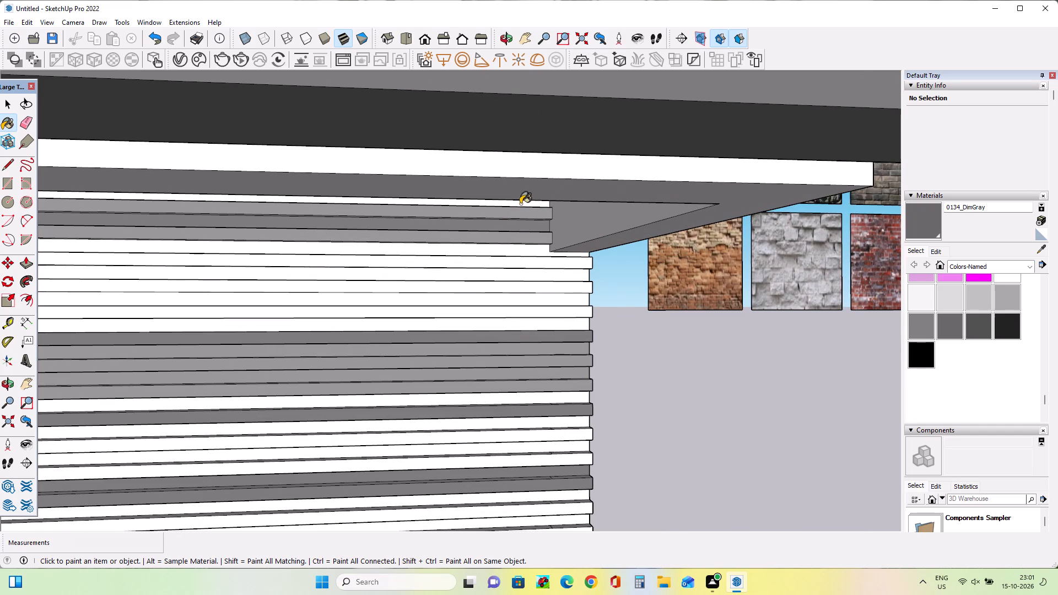
left_click(524, 232)
left_click_drag(524, 257, 524, 263)
left_click(524, 273)
left_click(526, 261)
left_click(527, 253)
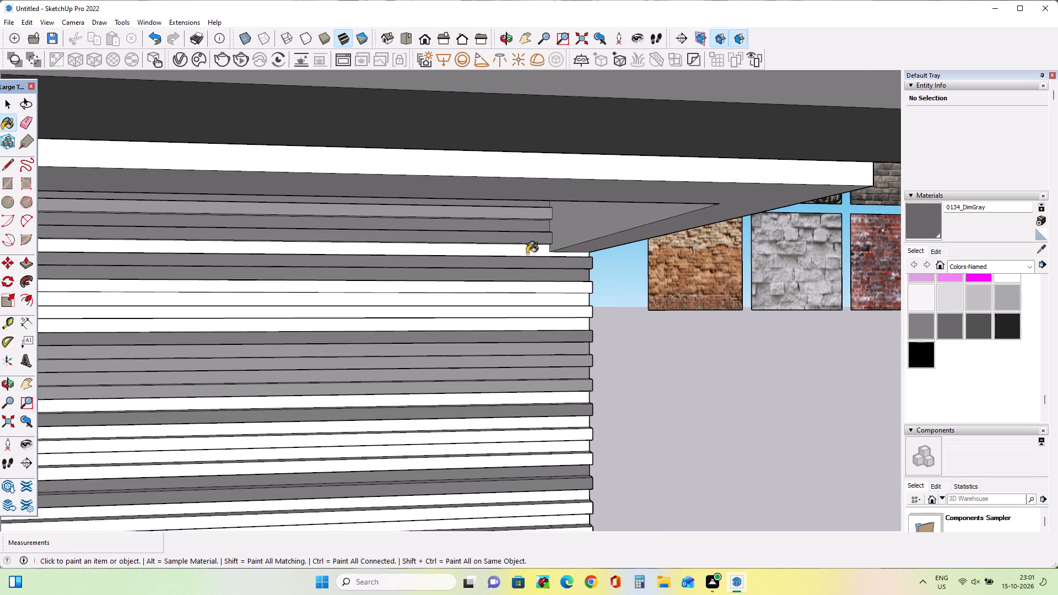
Continue 0134_DimGray down the white ribs and grooves to the lighter gray band on the balcony back wall.
left_click(531, 273)
left_click(532, 291)
left_click_drag(533, 297, 534, 302)
left_click(535, 292)
left_click(537, 332)
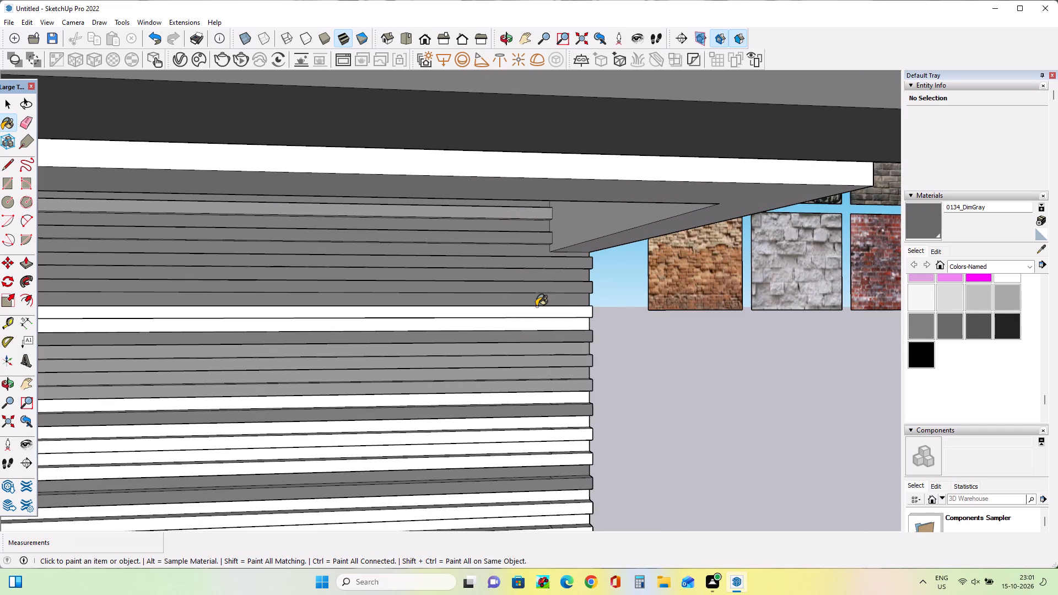
left_click_drag(536, 306, 537, 313)
left_click(537, 318)
left_click(537, 325)
left_click_drag(537, 325, 536, 334)
Repaint the lighter gray ribs and the white groove below them with 0134_DimGray, including the topmost rib under the slab.
left_click(528, 358)
double_click(524, 401)
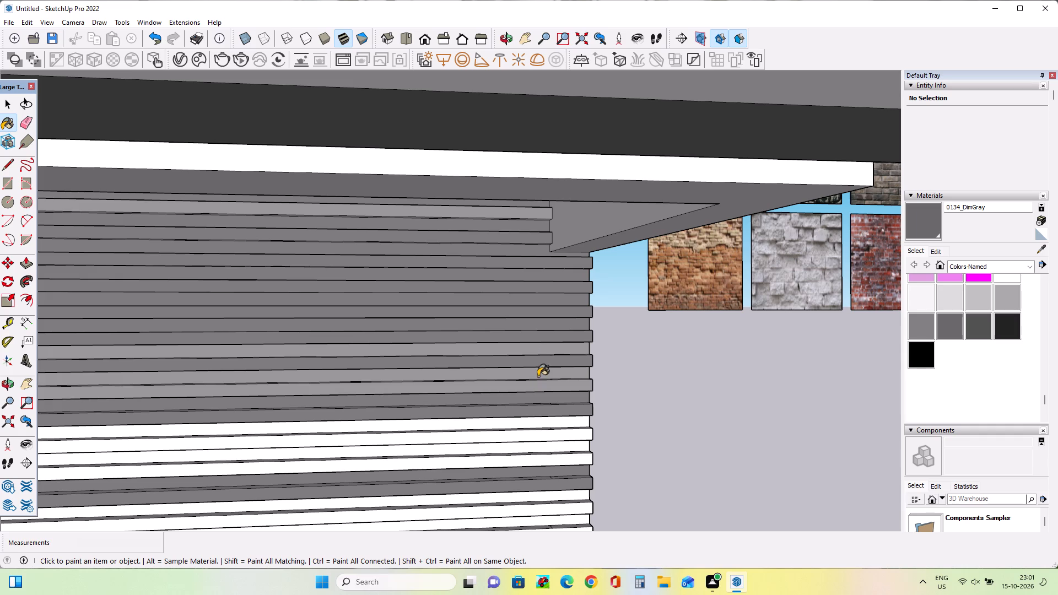
left_click(537, 376)
double_click(533, 347)
left_click_drag(533, 351, 533, 371)
double_click(530, 390)
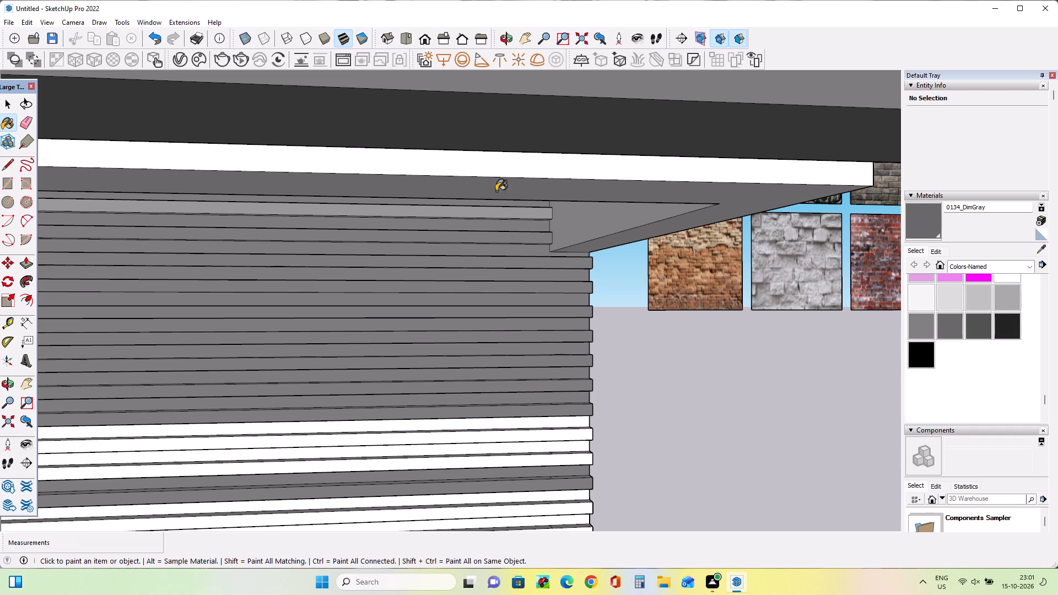
left_click(498, 213)
Paint the white ribs and grooves between the two dark bands on the balcony back wall with 0134_DimGray.
scroll(451, 231, "down", 7)
left_click_drag(478, 332, 479, 365)
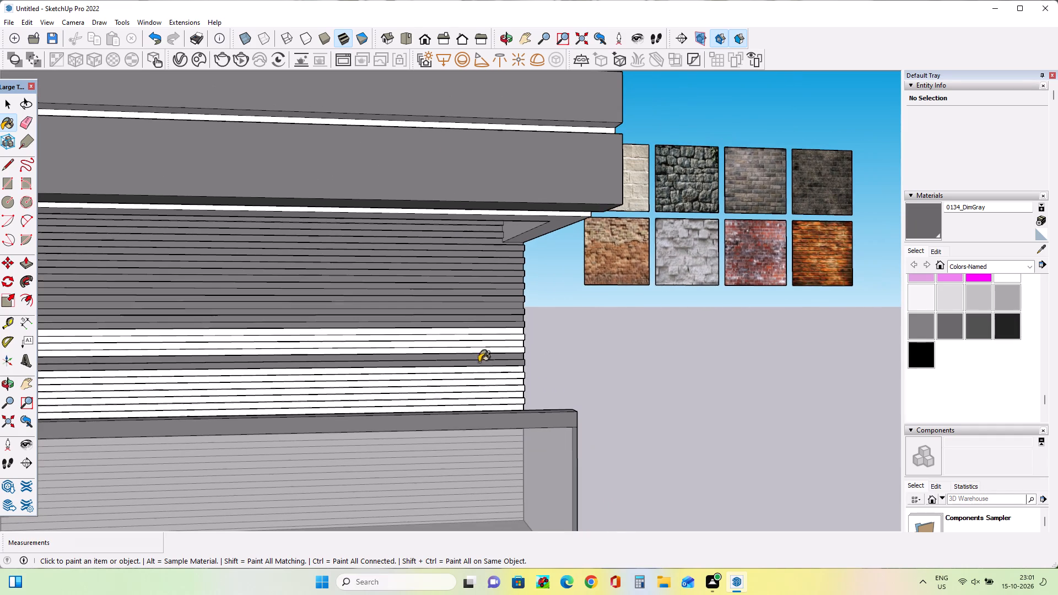
left_click(478, 355)
left_click(479, 332)
left_click_drag(480, 331, 481, 346)
left_click(479, 366)
left_click(481, 349)
double_click(481, 345)
left_click(482, 341)
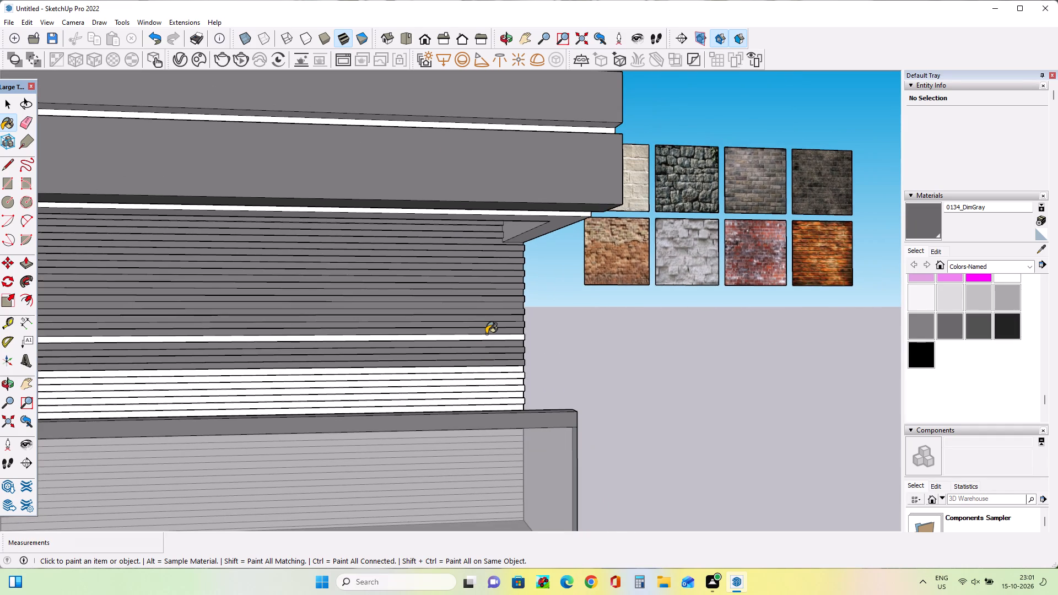
triple_click(486, 334)
left_click(488, 336)
Paint the lower ribs and grooves above the balcony railing with 0134_DimGray, leaving only the lowest white rib.
left_click(457, 373)
left_click(457, 377)
left_click(458, 383)
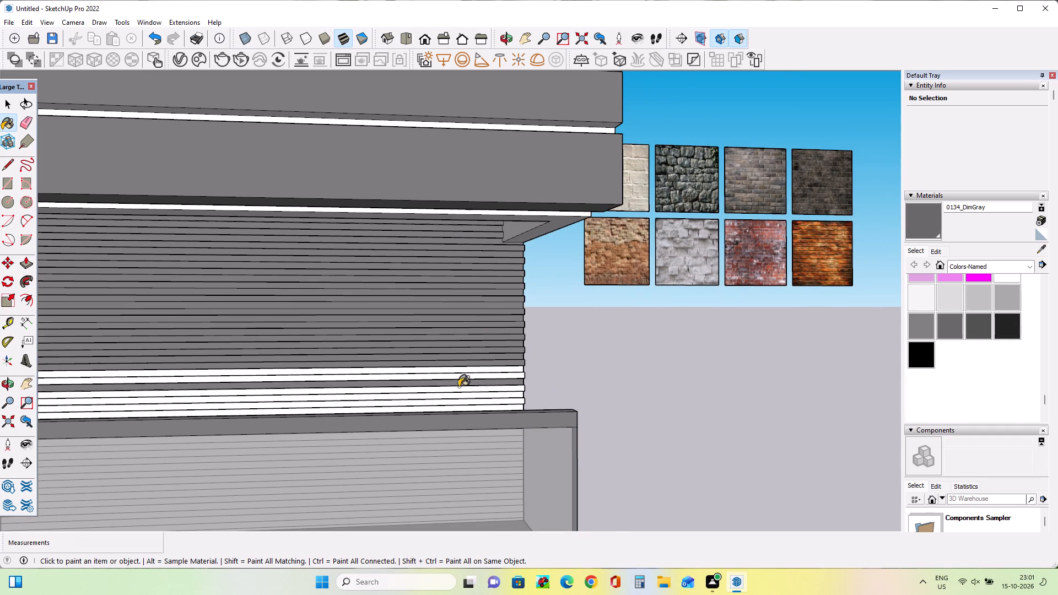
left_click(458, 393)
scroll(455, 401, "up", 9)
left_click(456, 412)
left_click(457, 423)
left_click(462, 405)
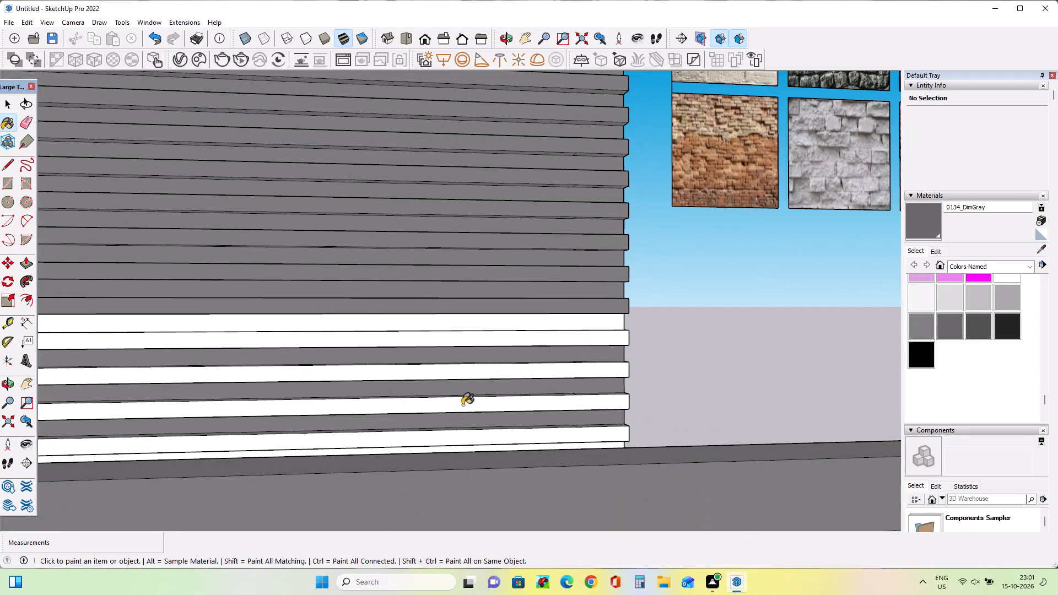
left_click(463, 401)
left_click(465, 373)
left_click(468, 349)
left_click(470, 338)
left_click(474, 323)
left_click(476, 319)
Paint the lowest rib and the first flat strips beneath it on the balcony back wall with 0134_DimGray.
middle_click_drag(450, 377, 450, 390)
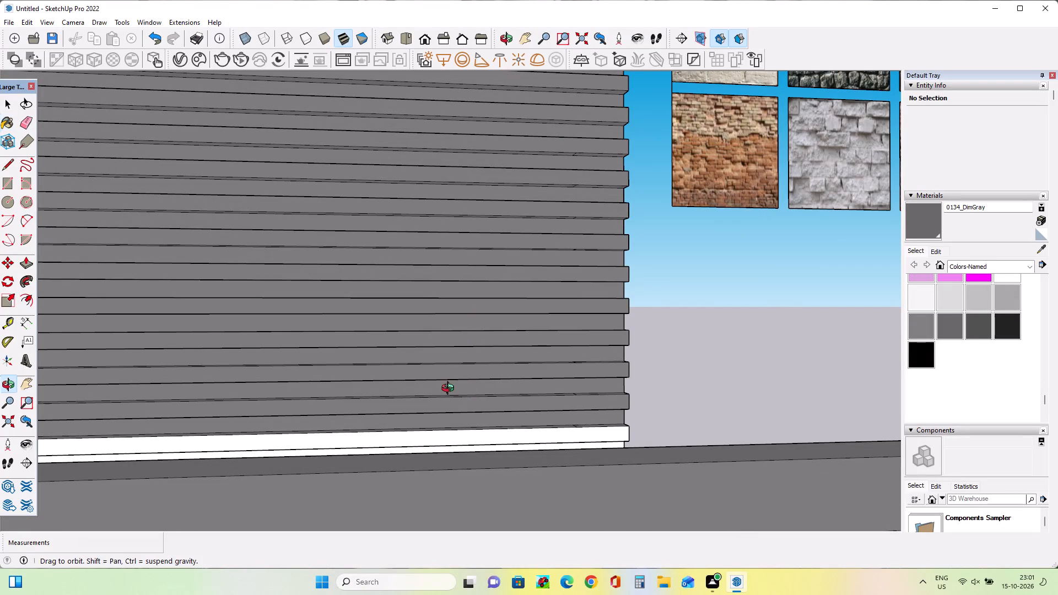
middle_click_drag(450, 390, 415, 443)
left_click(421, 434)
left_click(414, 442)
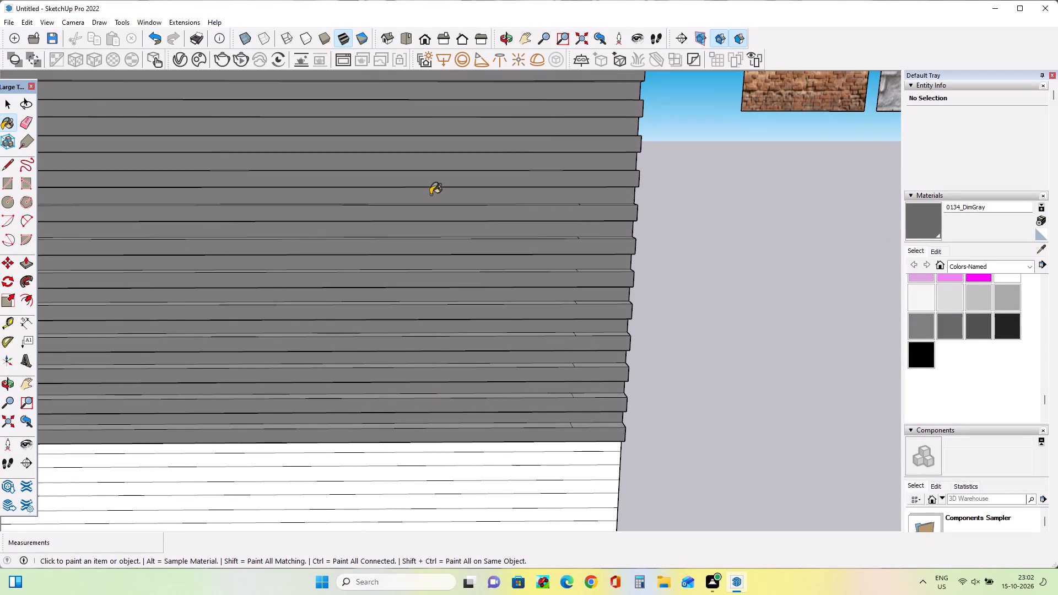
left_click(390, 480)
left_click(397, 468)
left_click(407, 453)
left_click(444, 450)
left_click(462, 450)
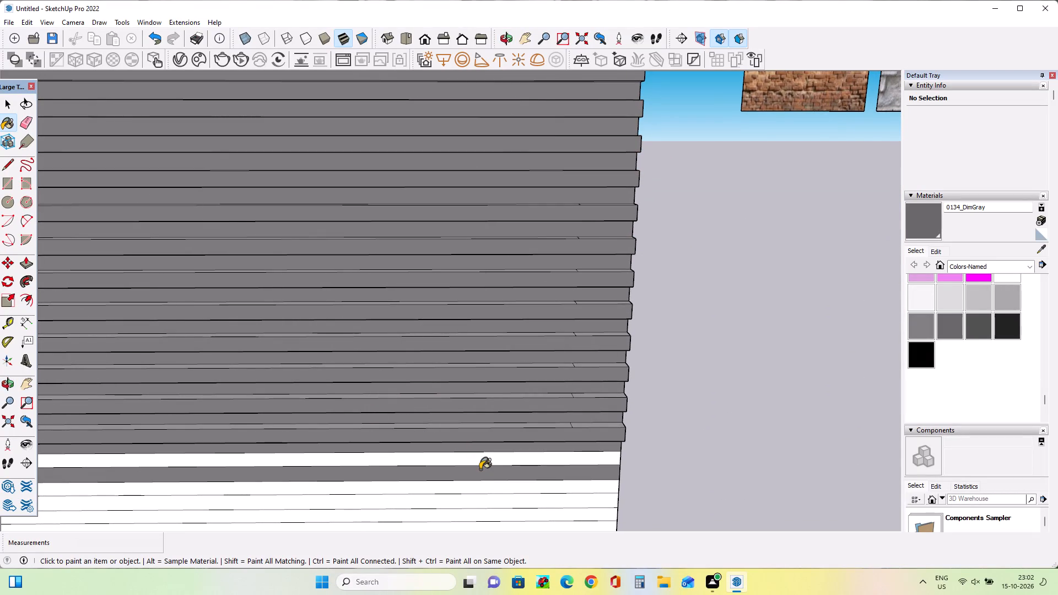
left_click(480, 469)
double_click(485, 459)
Paint the flat strips at the foot of the balcony back wall, down to the parapet's edge, with 0134_DimGray.
scroll(458, 454, "down", 5)
middle_click_drag(655, 513, 488, 507)
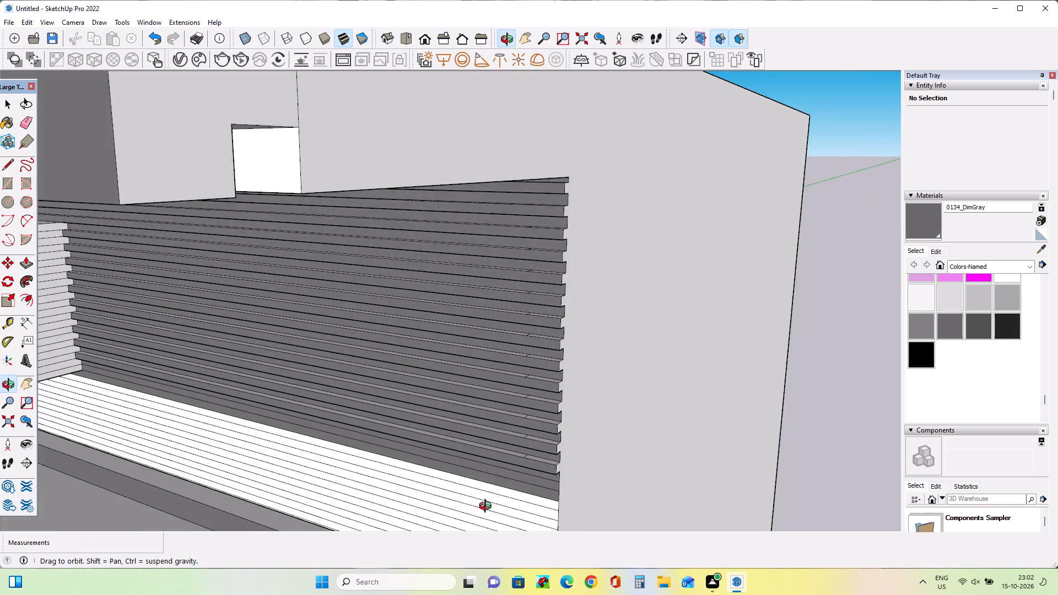
middle_click_drag(488, 507, 476, 491)
left_click(500, 501)
left_click(472, 510)
left_click(468, 506)
left_click(472, 487)
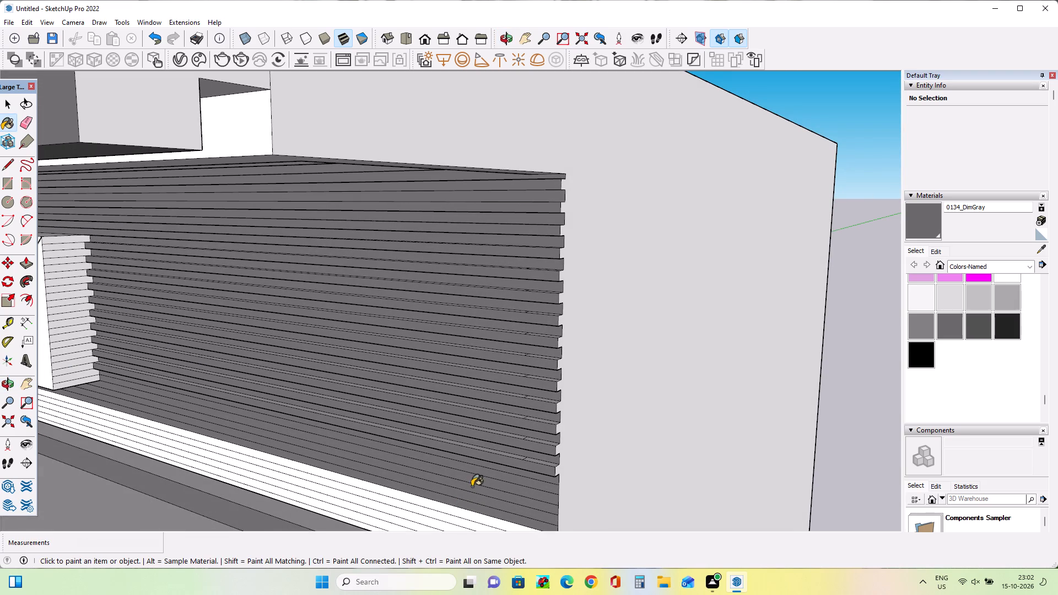
left_click(377, 488)
left_click(360, 497)
left_click(355, 501)
left_click(349, 506)
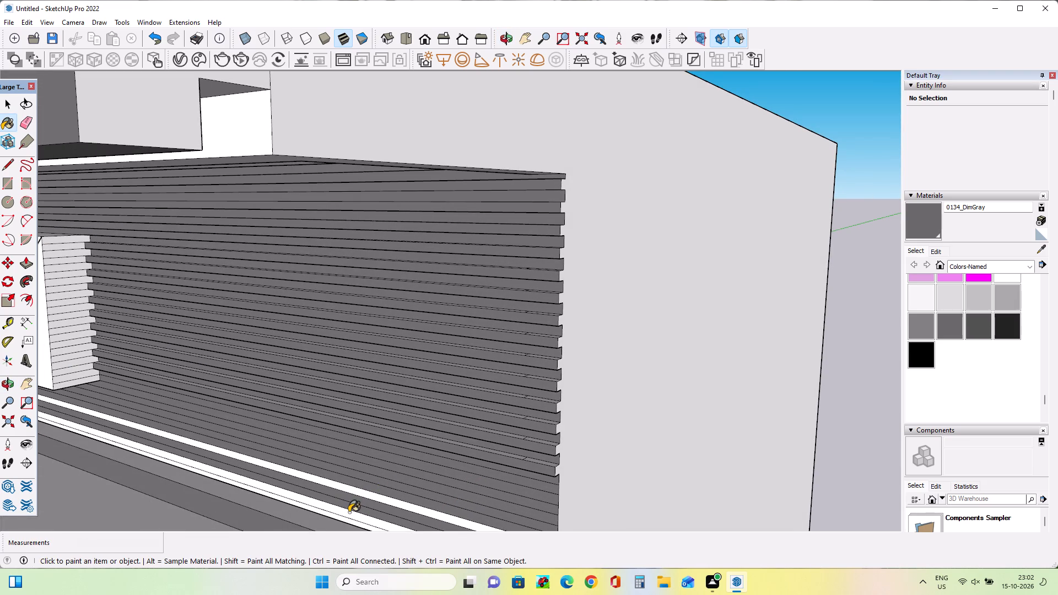
left_click(349, 512)
left_click(347, 518)
left_click(343, 526)
left_click(393, 504)
left_click(404, 502)
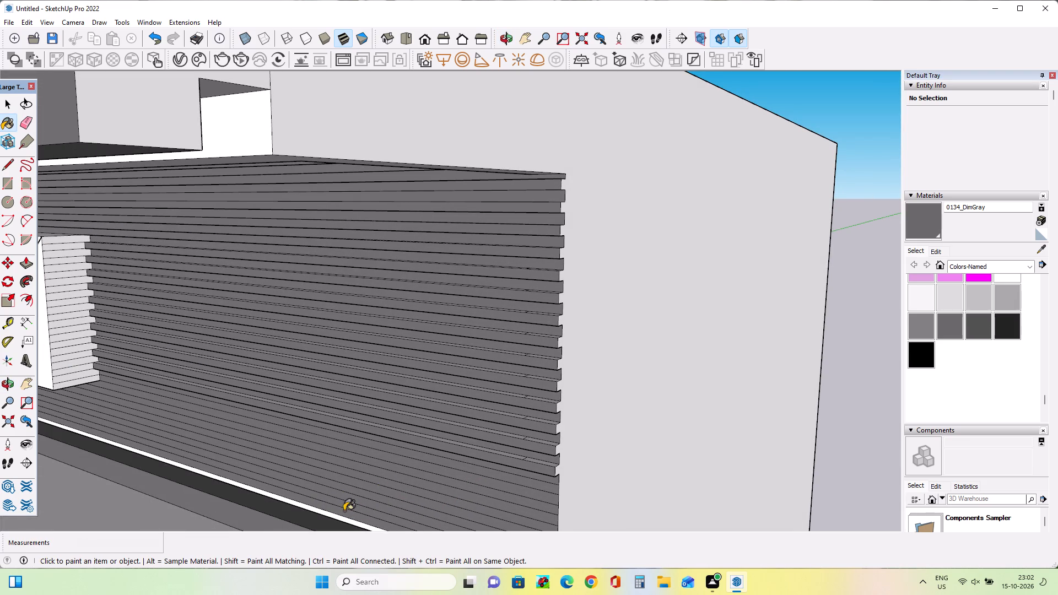
Paint the remaining white strips at the foot of the balcony back wall, behind the railing, with 0134_DimGray.
middle_click_drag(344, 509, 282, 494)
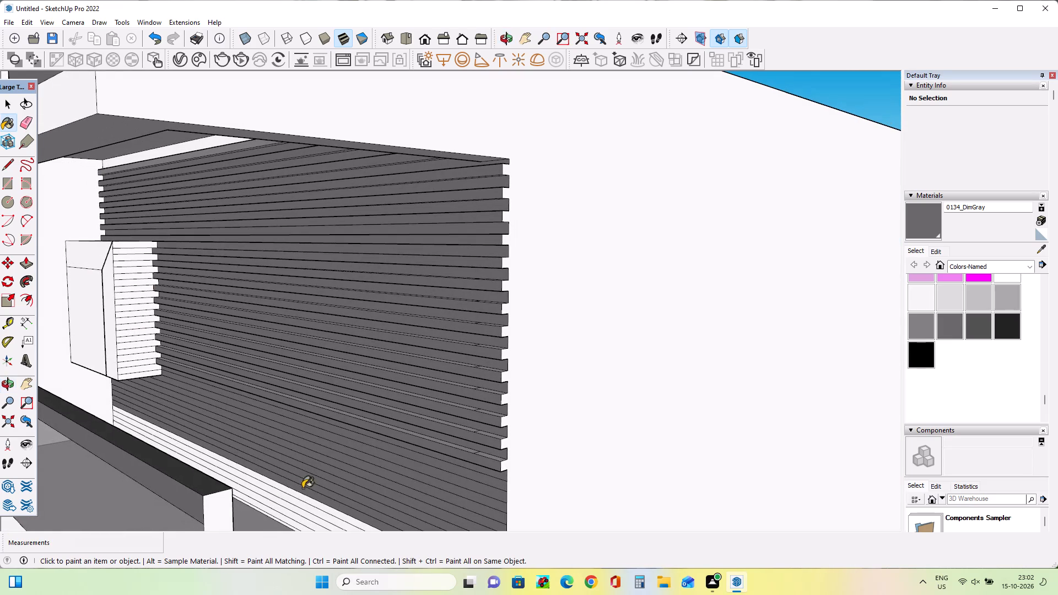
left_click(305, 492)
left_click(303, 504)
left_click(279, 511)
left_click(288, 509)
left_click(298, 505)
left_click(311, 496)
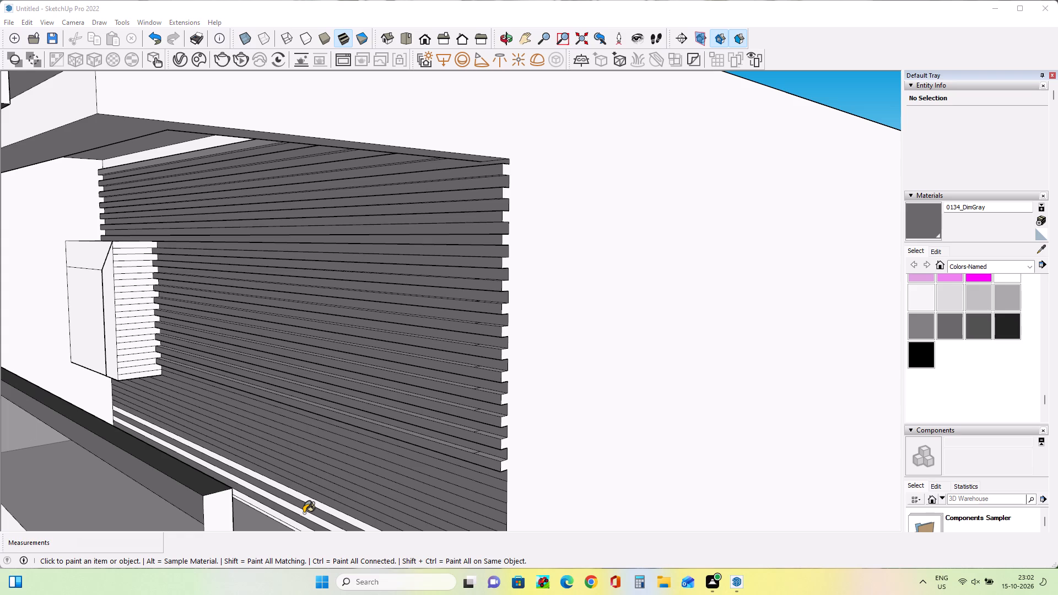
scroll(295, 496, "up", 3)
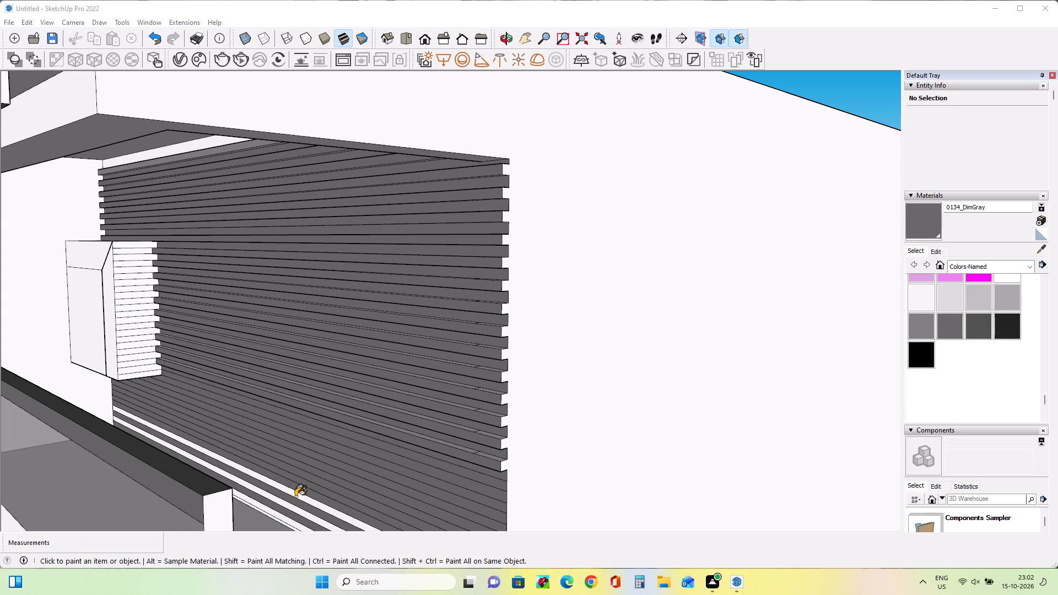
scroll(295, 496, "up", 5)
left_click(296, 488)
left_click(263, 504)
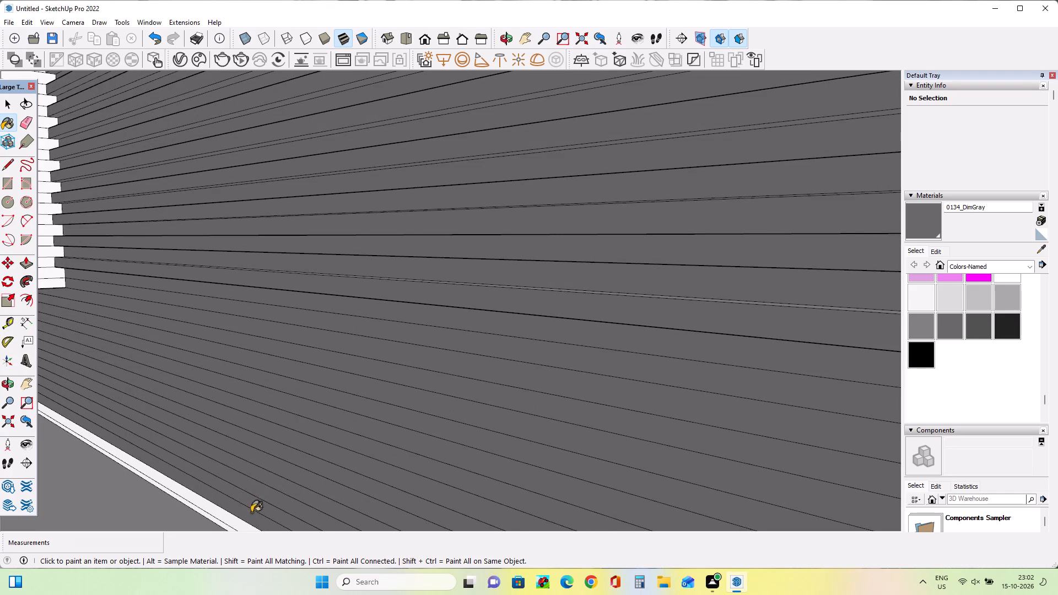
middle_click_drag(224, 515, 248, 473)
left_click(261, 462)
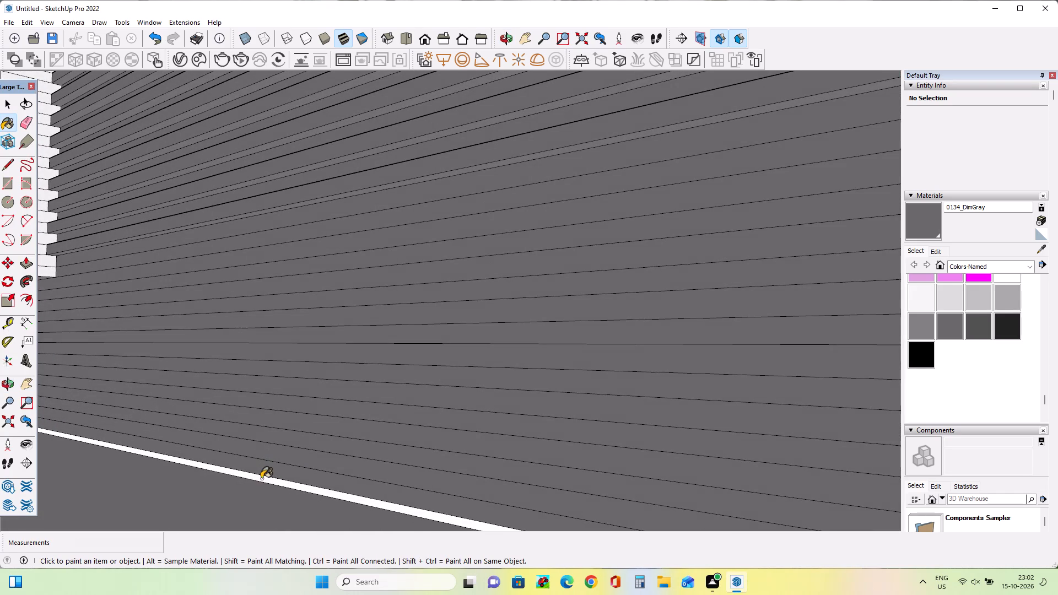
left_click(263, 480)
Examine the painted balcony wall and the whole facade alongside the reference image.
scroll(268, 477, "down", 10)
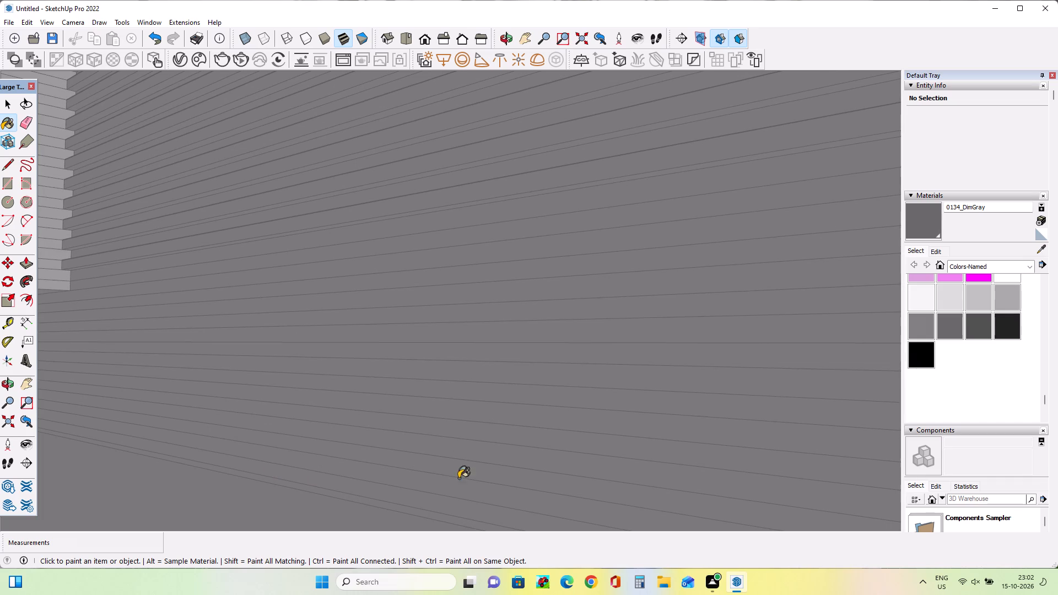
scroll(458, 478, "down", 4)
scroll(566, 458, "up", 1)
scroll(419, 426, "down", 15)
scroll(501, 417, "up", 1)
scroll(503, 418, "down", 6)
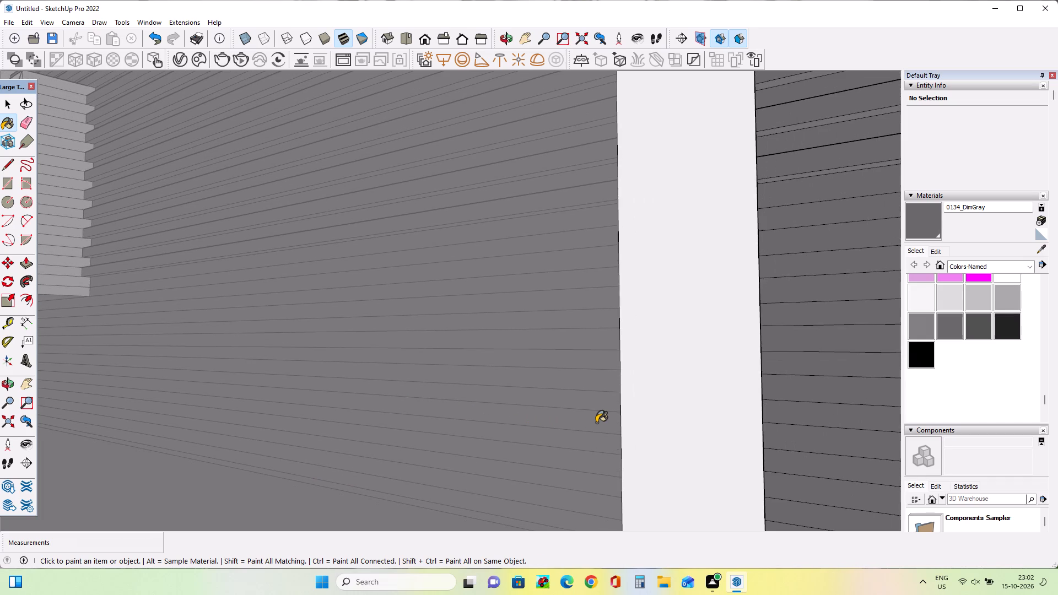
scroll(596, 423, "down", 16)
scroll(596, 423, "up", 1)
scroll(597, 423, "down", 7)
scroll(597, 423, "up", 1)
scroll(597, 423, "down", 2)
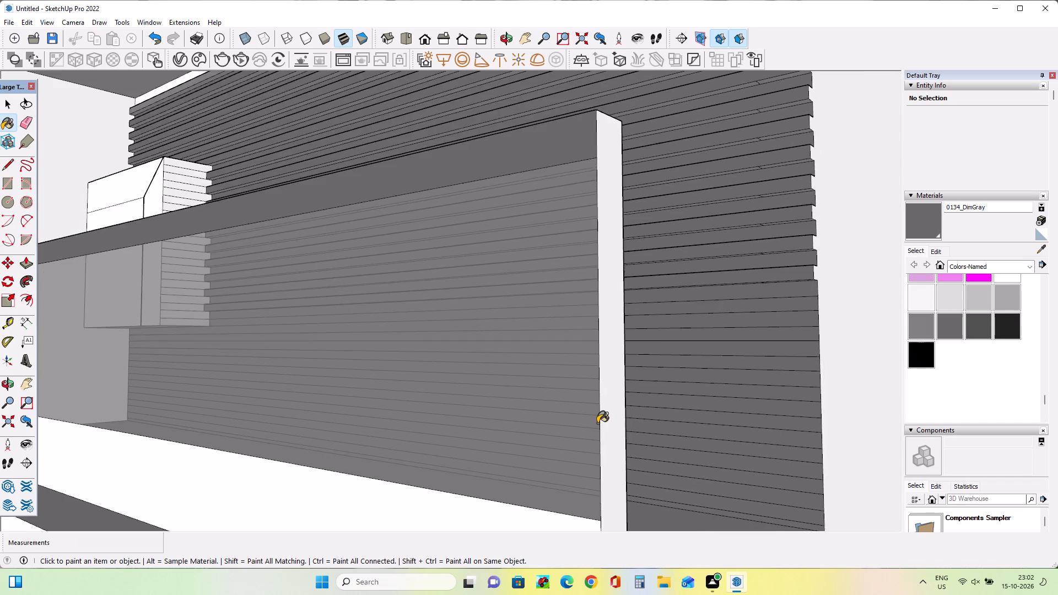
scroll(597, 423, "down", 12)
middle_click_drag(454, 410, 551, 451)
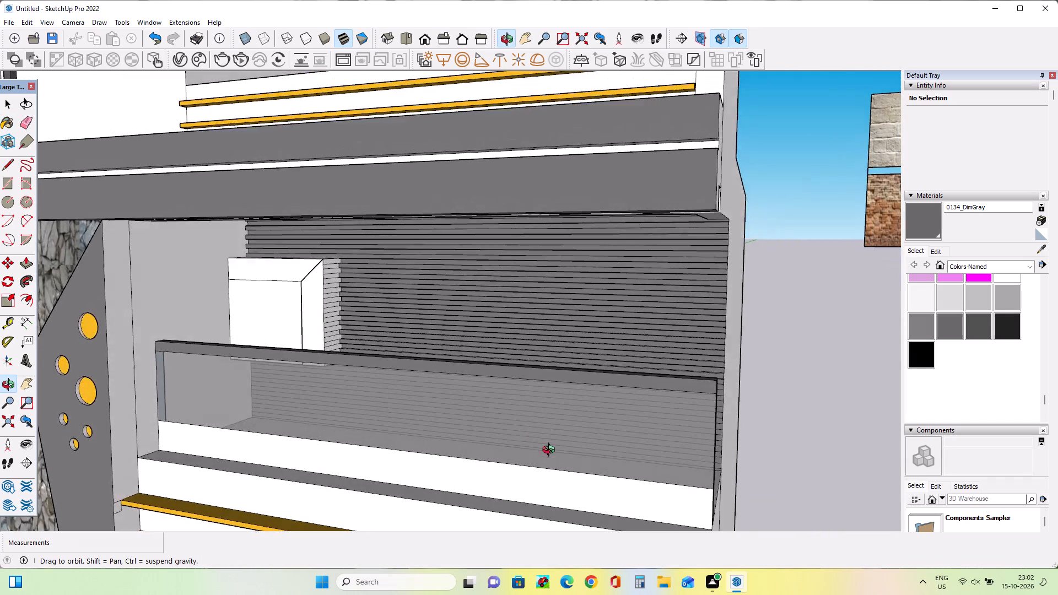
middle_click_drag(551, 451, 583, 443)
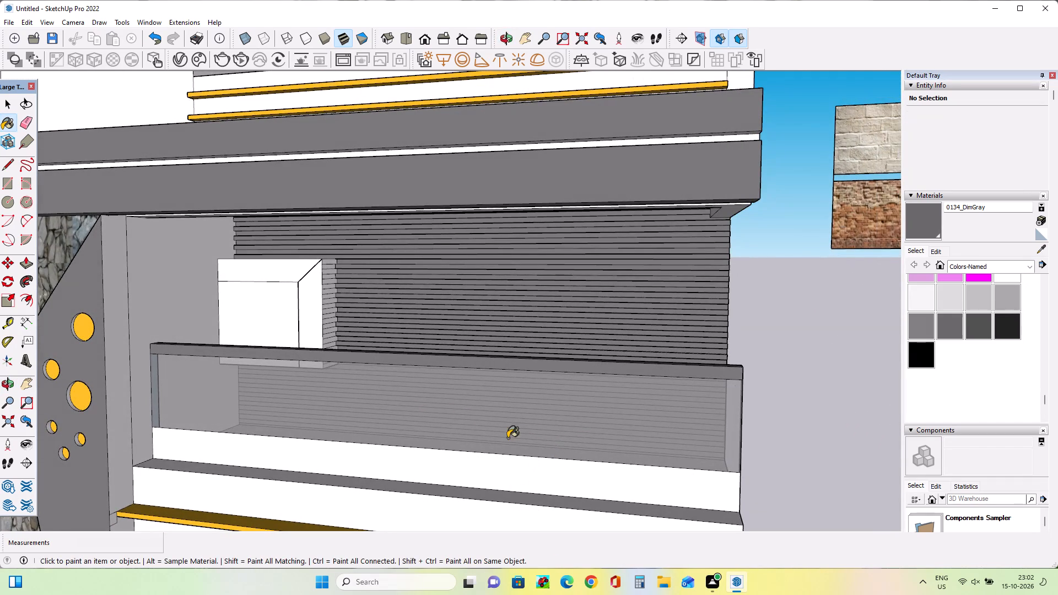
middle_click_drag(511, 428, 538, 405)
scroll(535, 398, "down", 17)
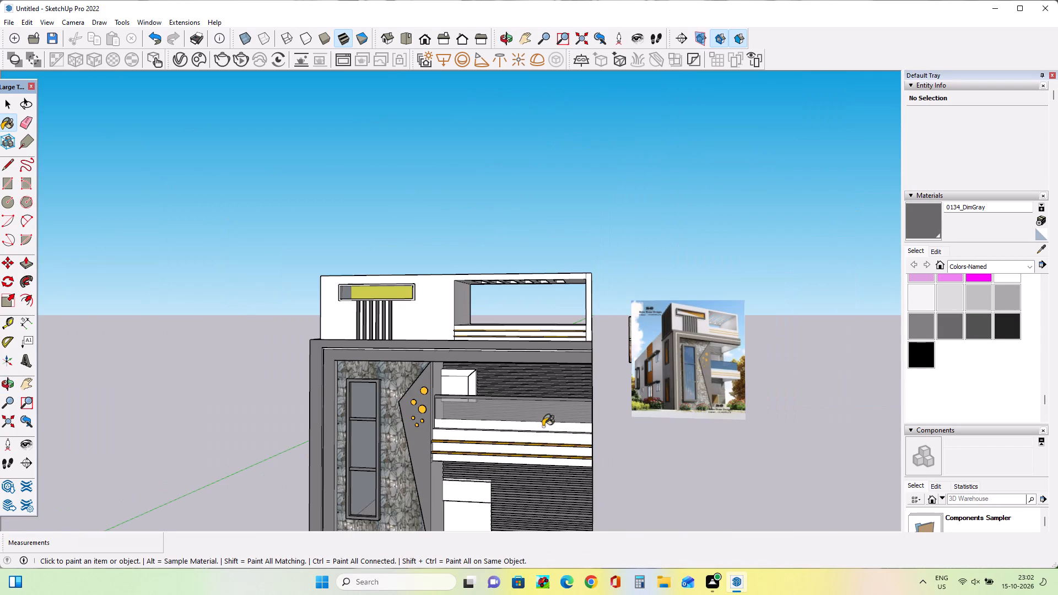
scroll(535, 489, "up", 4)
middle_click_drag(535, 489, 627, 492)
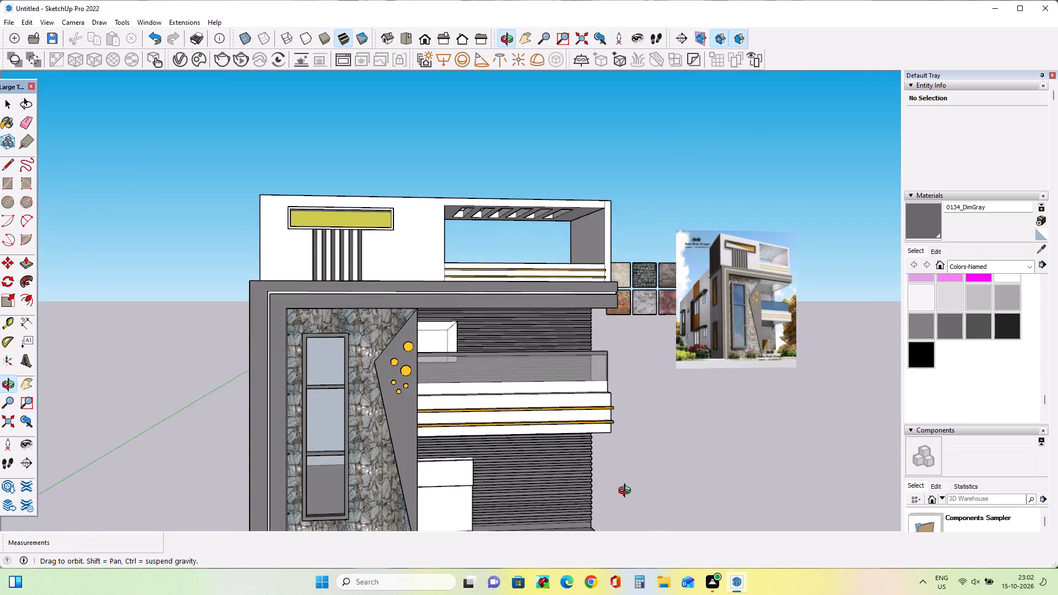
middle_click_drag(627, 492, 495, 518)
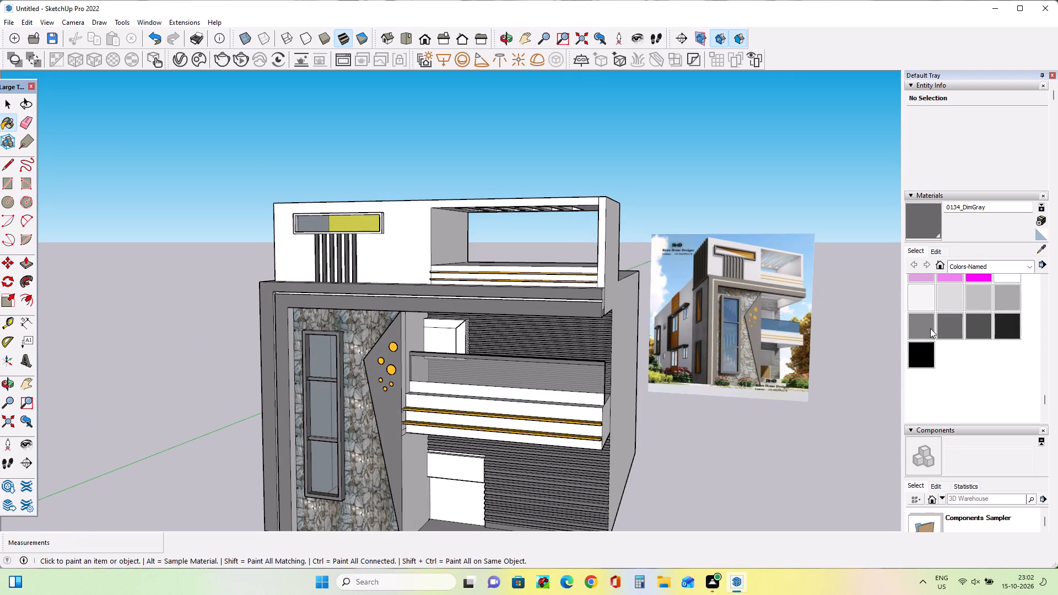
Paint the front, slanted side and top faces of the white box on the balcony back wall with 0132_LightGray.
left_click(1001, 298)
scroll(499, 315, "up", 8)
left_click(431, 346)
left_click(407, 347)
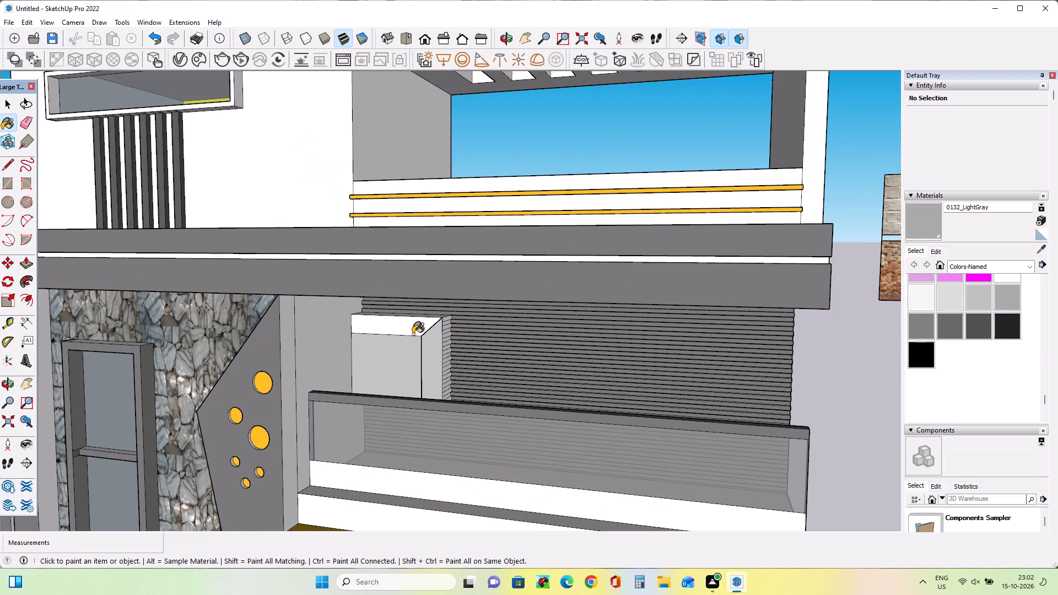
left_click(413, 333)
Paint the upper front panel of the white box on the ribbed wall below the balcony with 0132_LightGray.
middle_click_drag(517, 348, 602, 322)
scroll(602, 322, "down", 9)
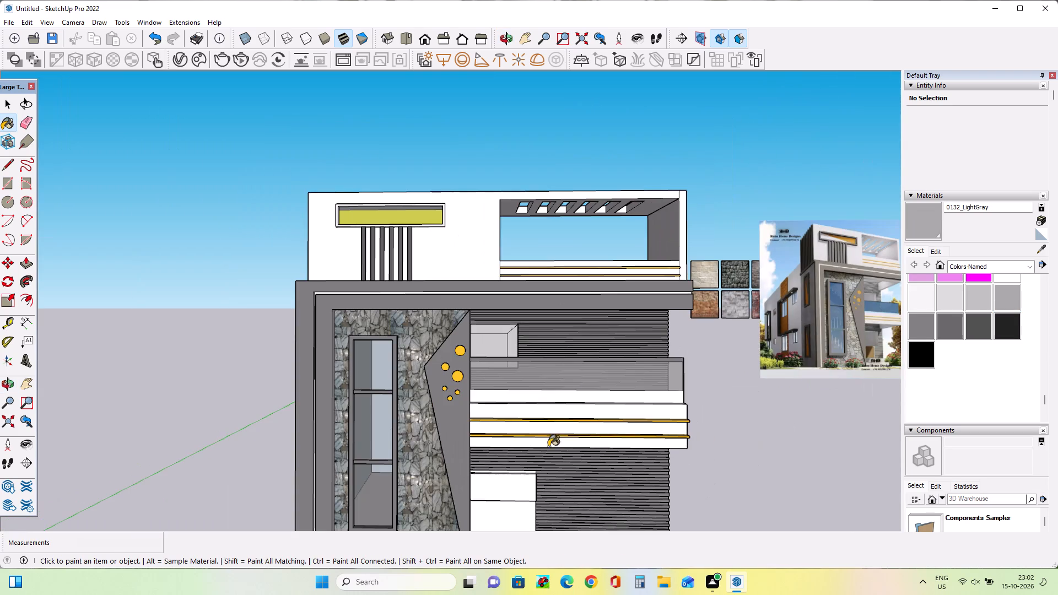
scroll(524, 494, "up", 3)
left_click(525, 473)
scroll(514, 476, "up", 8)
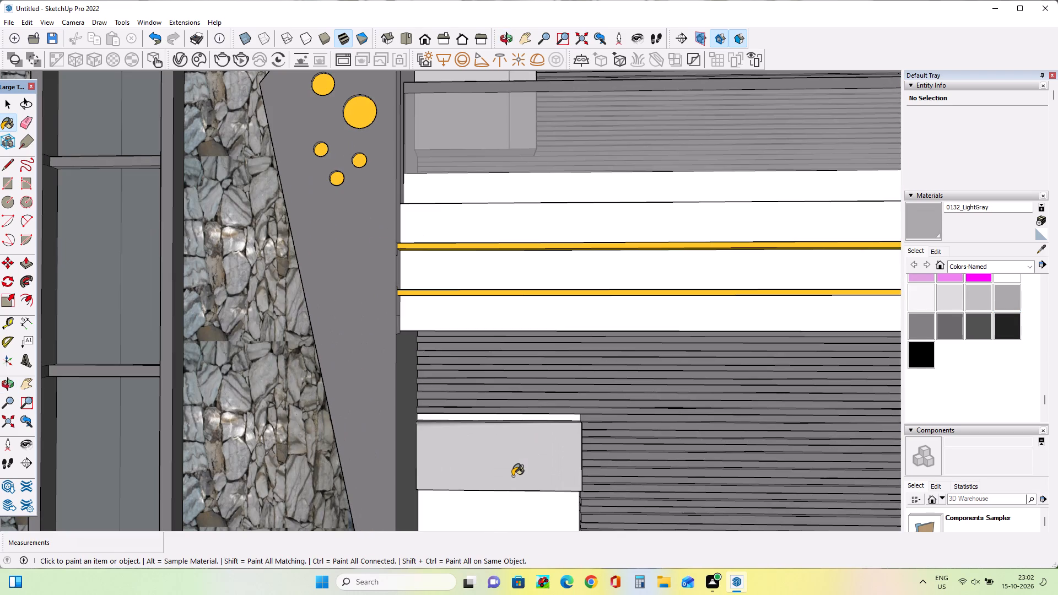
Paint the thin strip directly above the lower box's front panel with 0134_DimGray.
left_click(583, 413)
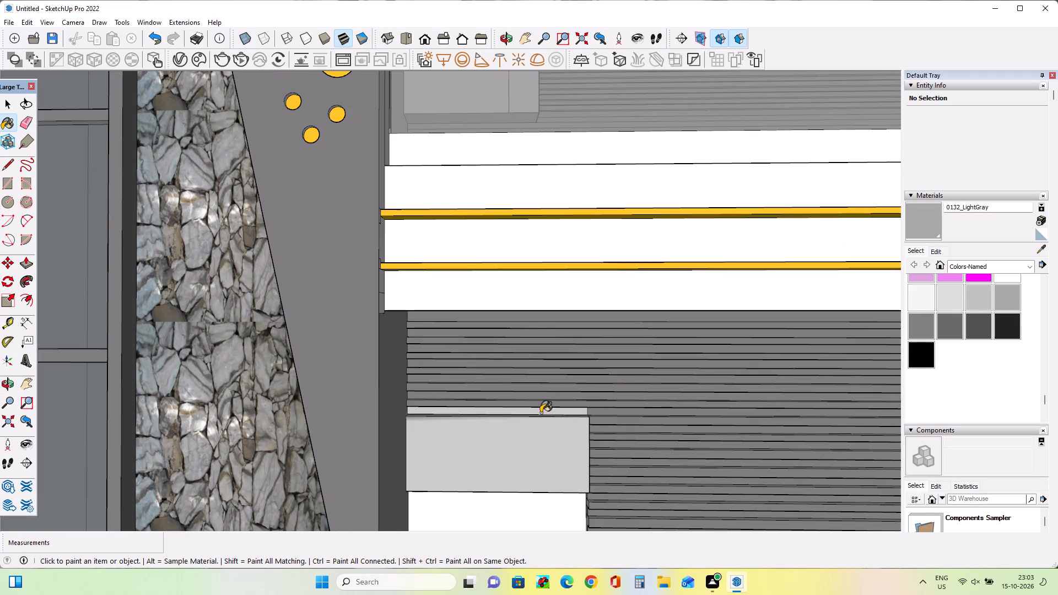
left_click(954, 320)
left_click(580, 413)
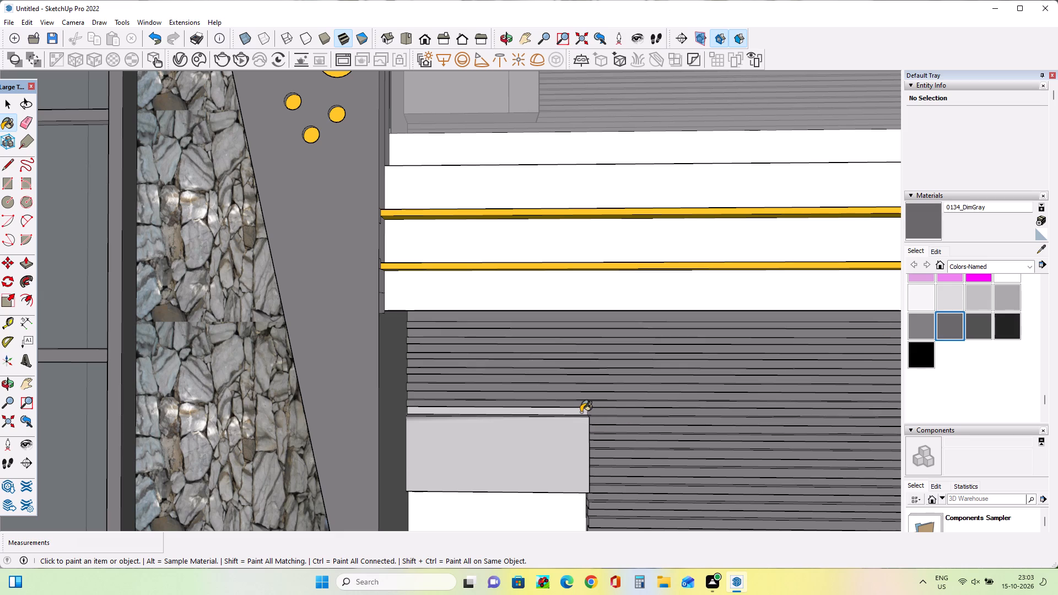
Draw inset lines on the lower box's light grey panel: one along the top, a corner diagonal and a vertical to the bottom edge.
middle_click_drag(508, 477, 518, 464)
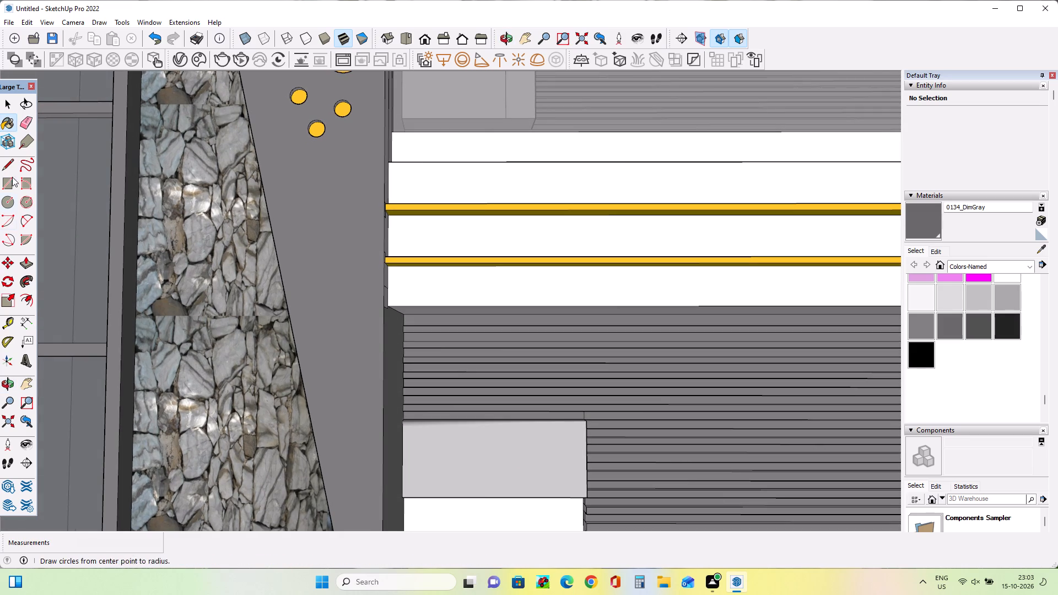
left_click(13, 164)
left_click(405, 436)
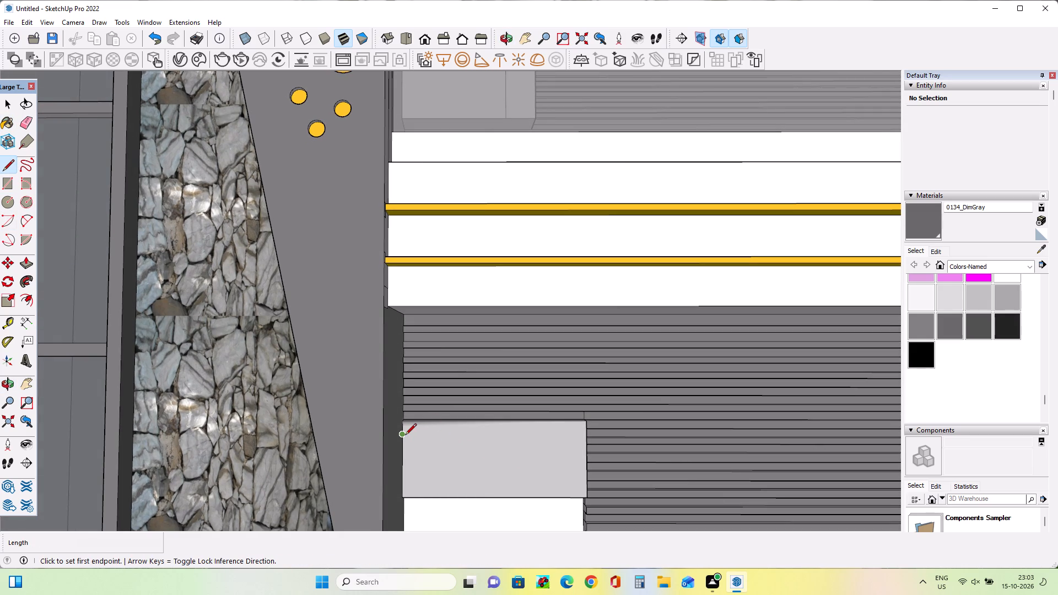
left_click(562, 436)
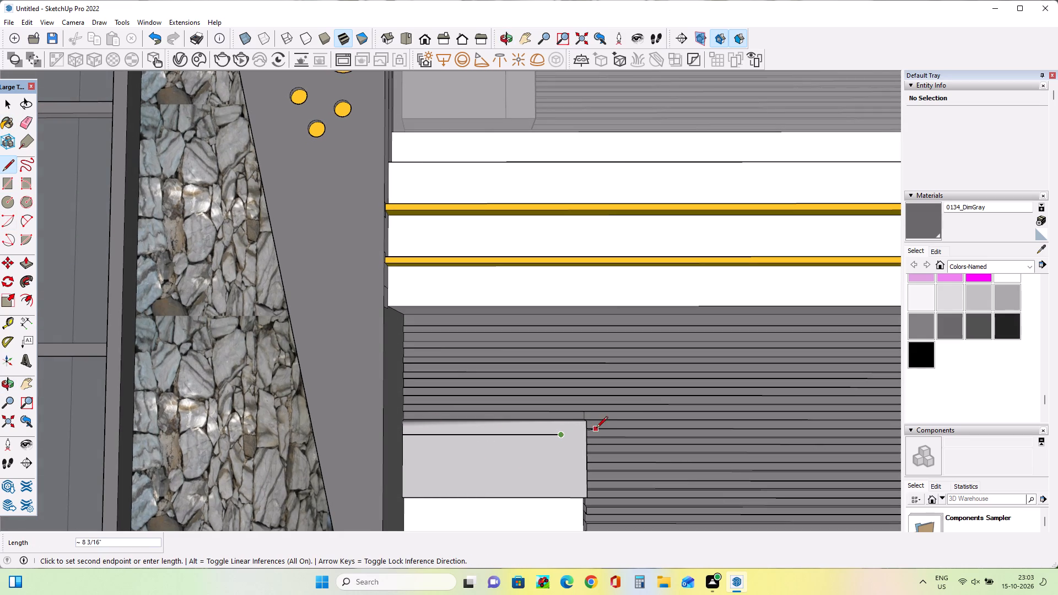
left_click(582, 420)
left_click(563, 433)
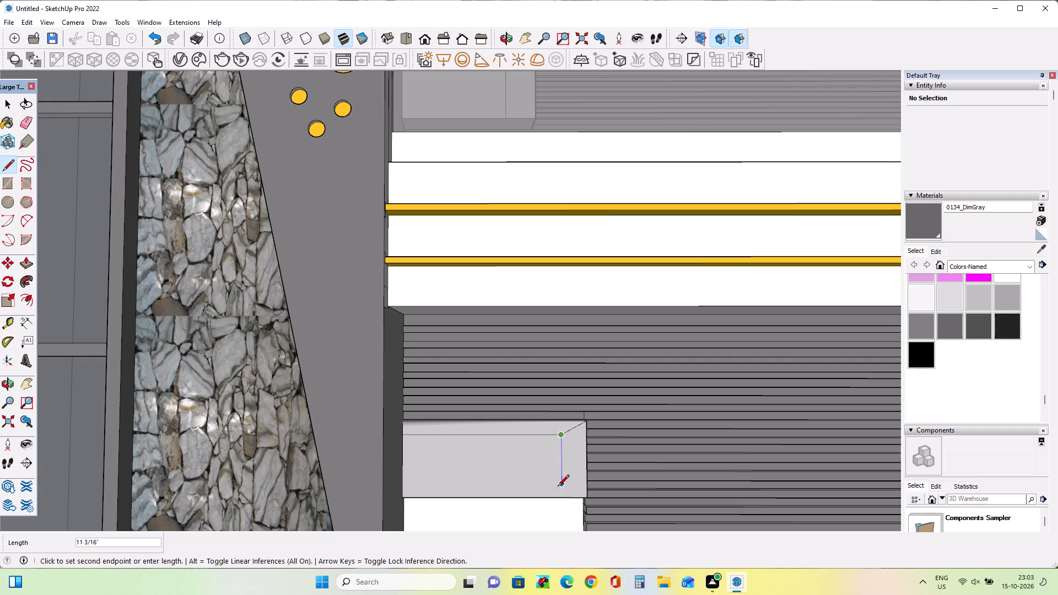
left_click(558, 499)
Push/Pull the inner face outlined on the lower box's light grey panel by 1 1/2".
middle_click_drag(423, 510, 415, 543)
left_click(24, 266)
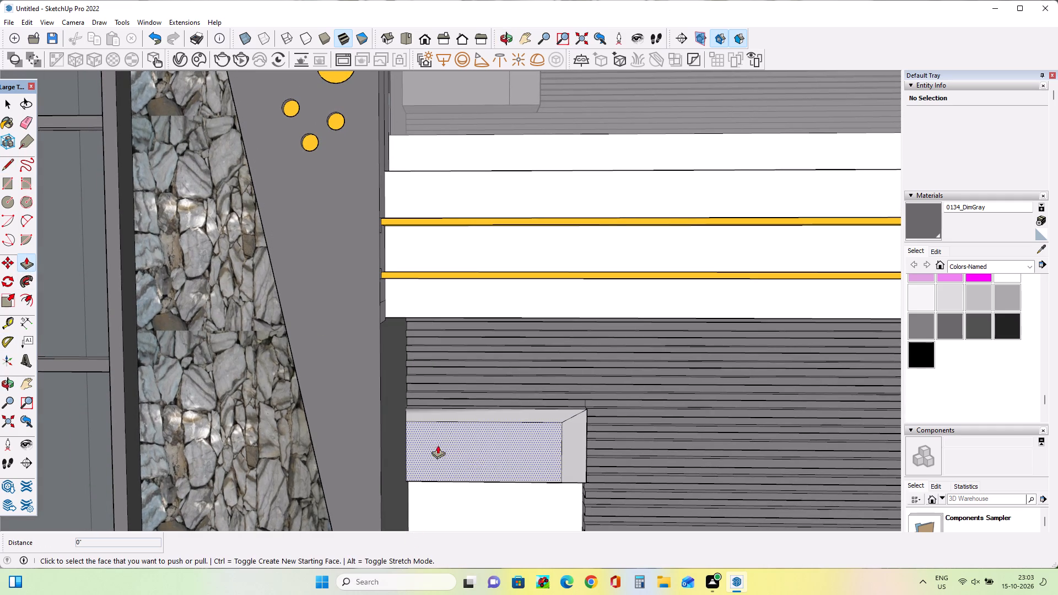
left_click(476, 453)
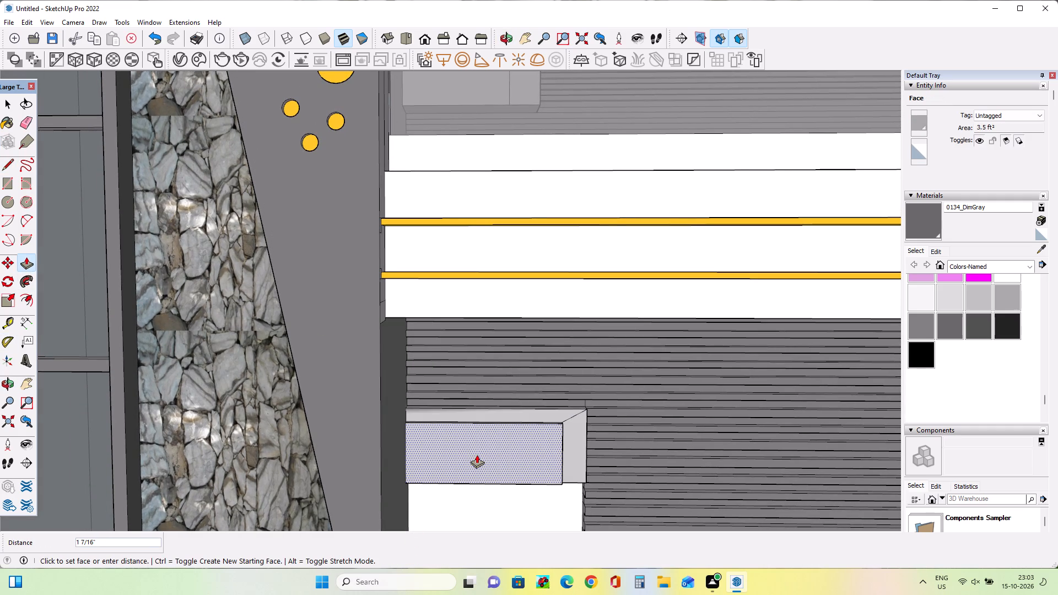
left_click(479, 455)
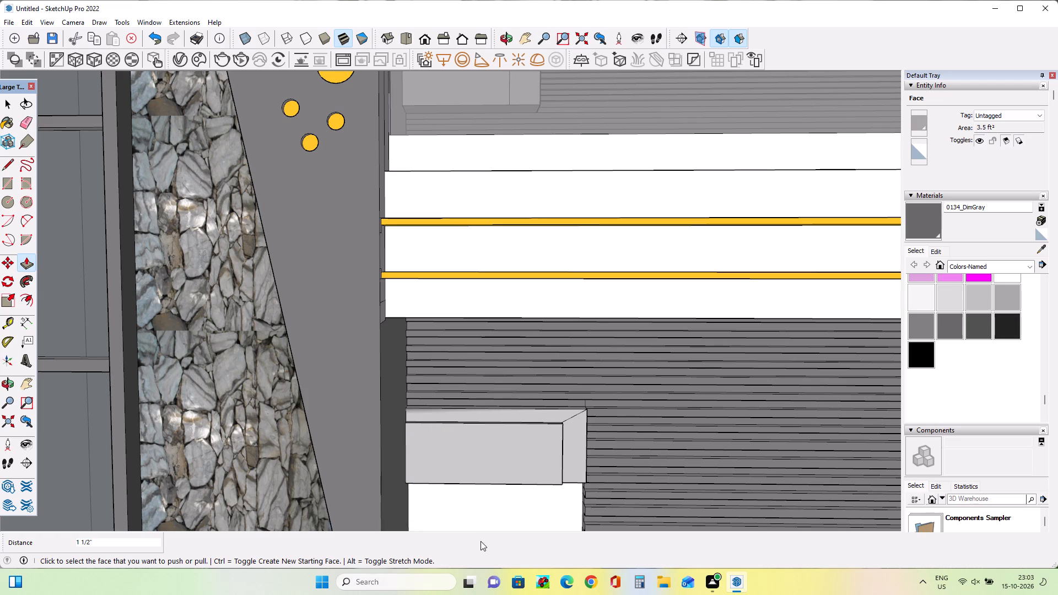
Adjust the depth of the lower box's front face by 7/8" with Push/Pull.
middle_click_drag(481, 542, 450, 594)
scroll(477, 533, "up", 2)
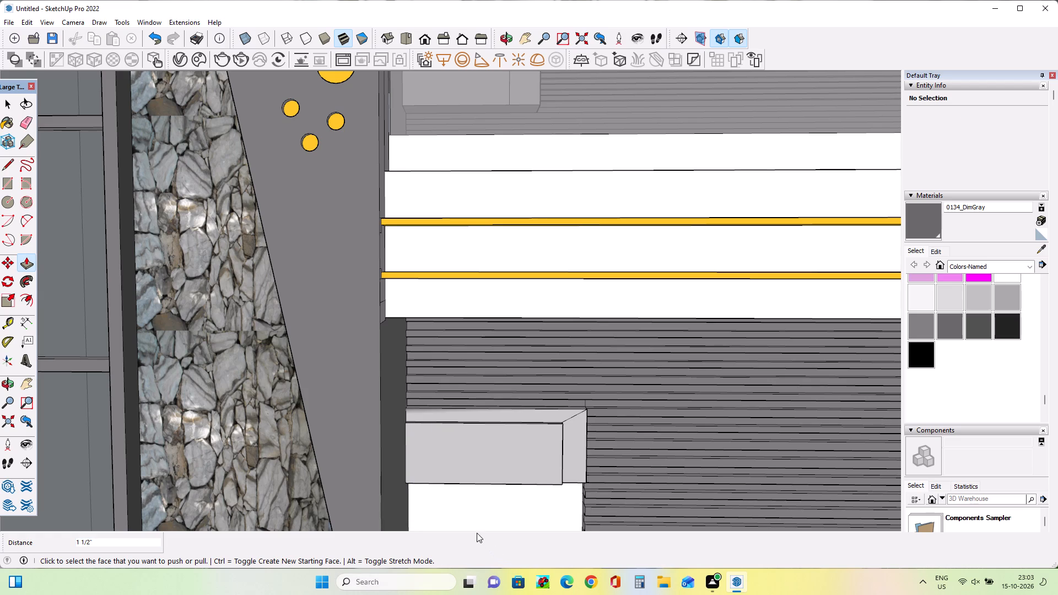
scroll(541, 484, "up", 3)
middle_click_drag(646, 499, 529, 517)
left_click(560, 458)
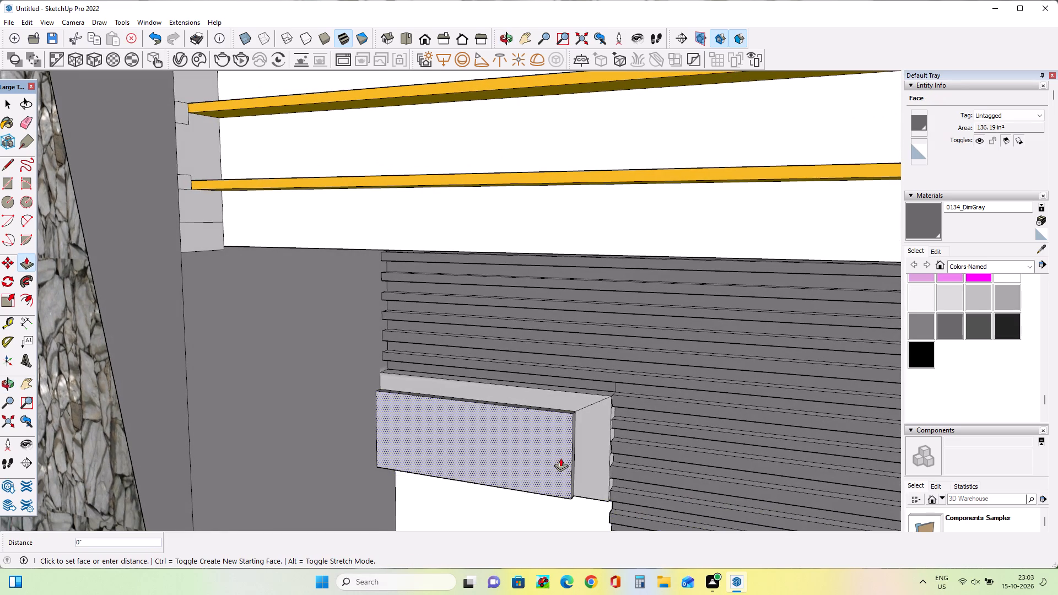
left_click(565, 459)
Examine the reshaped lower box and the ground-floor part of the facade down to the floor.
scroll(465, 451, "down", 3)
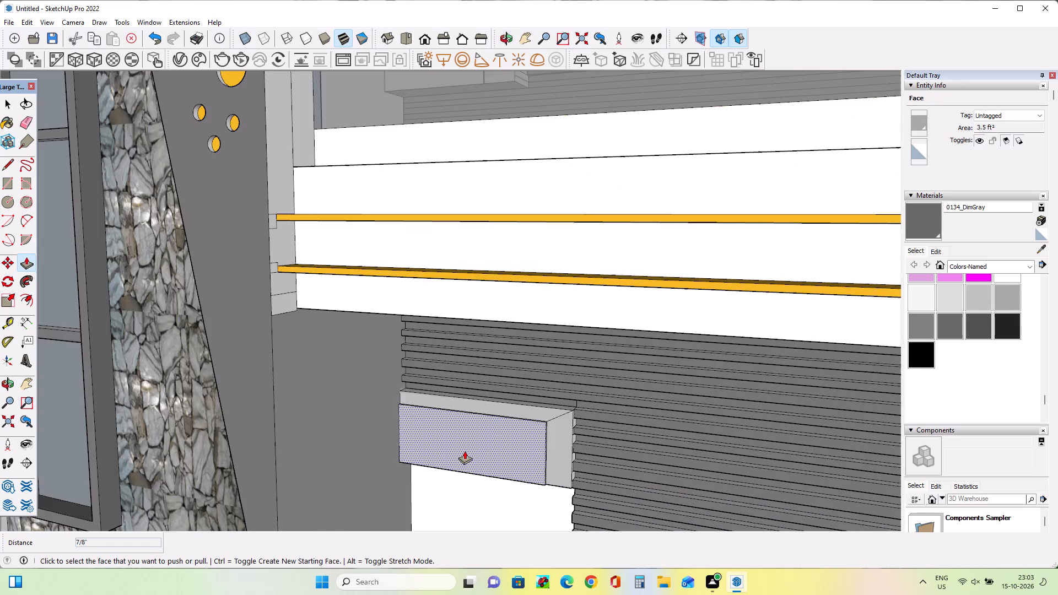
scroll(465, 451, "down", 3)
scroll(465, 451, "up", 1)
scroll(465, 451, "down", 8)
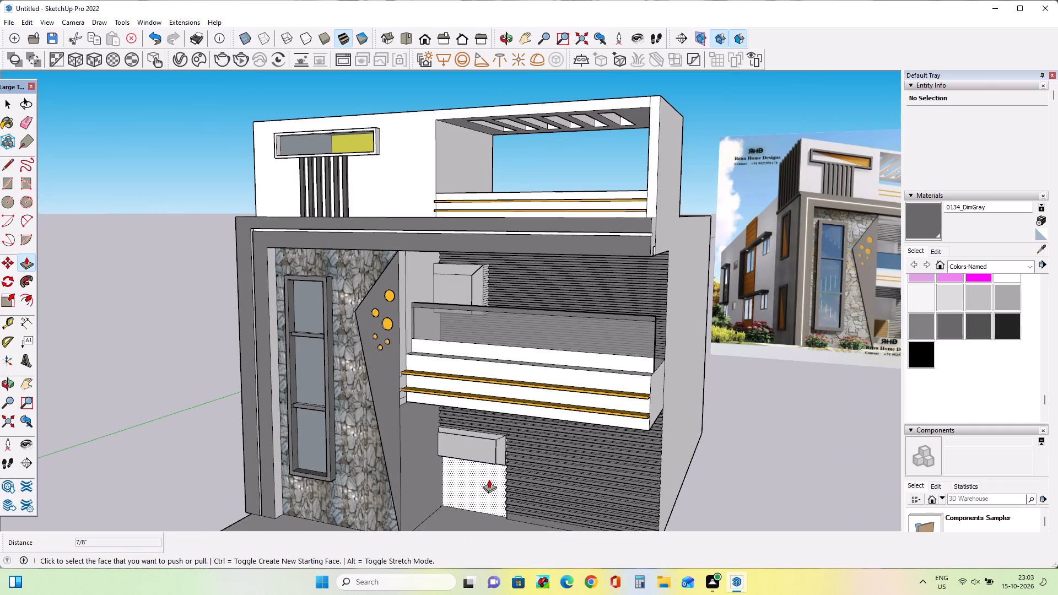
middle_click_drag(489, 478, 505, 445)
scroll(444, 466, "up", 3)
middle_click_drag(444, 469, 504, 466)
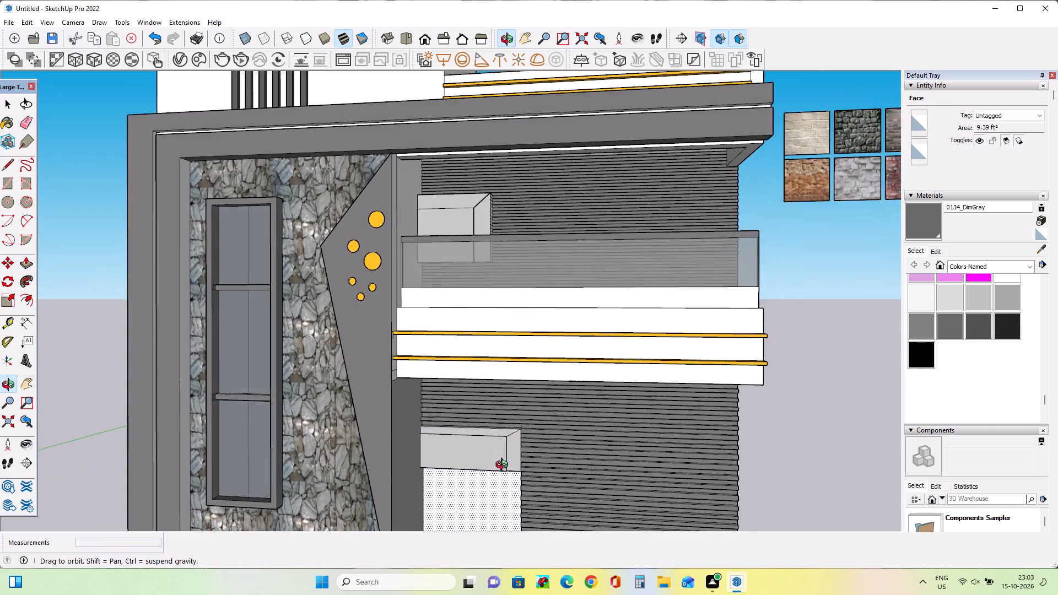
middle_click_drag(504, 466, 552, 448)
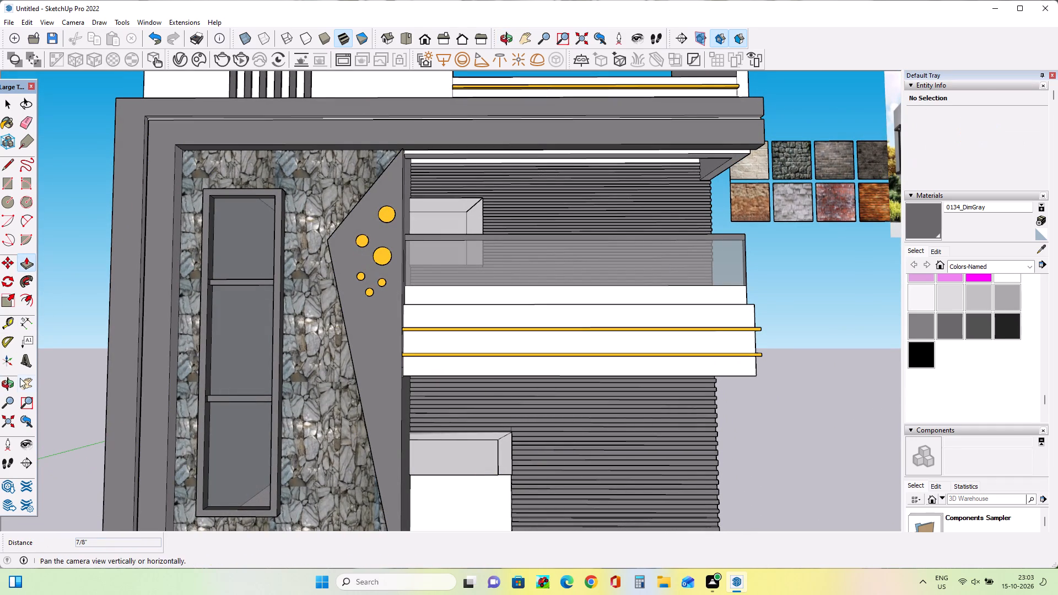
left_click(24, 383)
left_click_drag(171, 384, 169, 320)
middle_click_drag(259, 433, 261, 461)
scroll(261, 461, "down", 1)
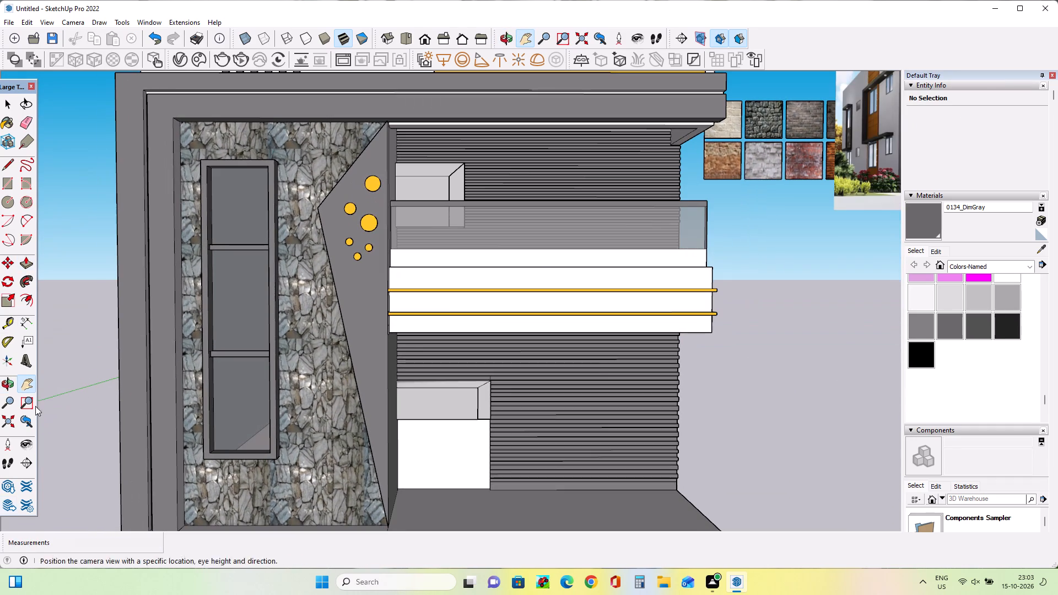
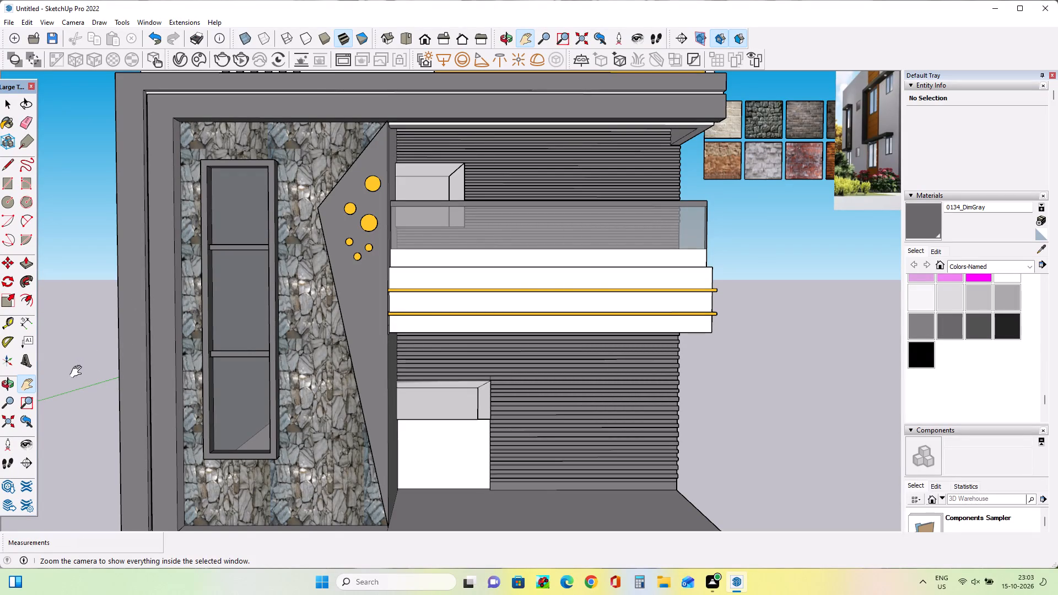
Examine the whole house model from several angles and compare its facade with the reference image.
scroll(269, 358, "down", 1)
middle_click_drag(511, 464, 455, 468)
middle_click_drag(455, 468, 409, 462)
middle_click_drag(503, 434, 489, 451)
scroll(423, 410, "down", 9)
middle_click_drag(452, 437, 515, 431)
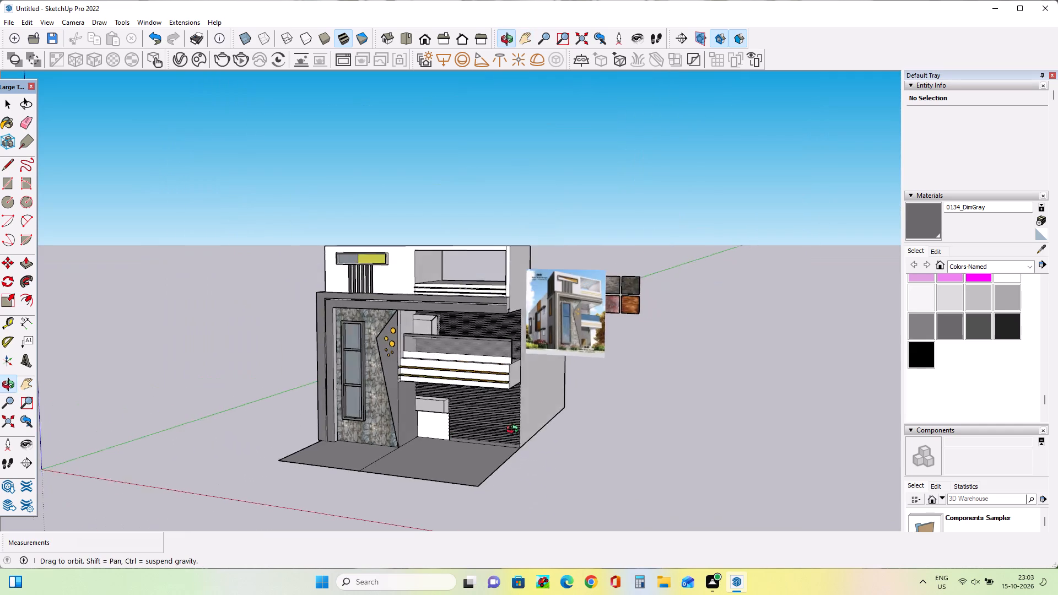
middle_click_drag(515, 431, 561, 391)
scroll(634, 282, "up", 13)
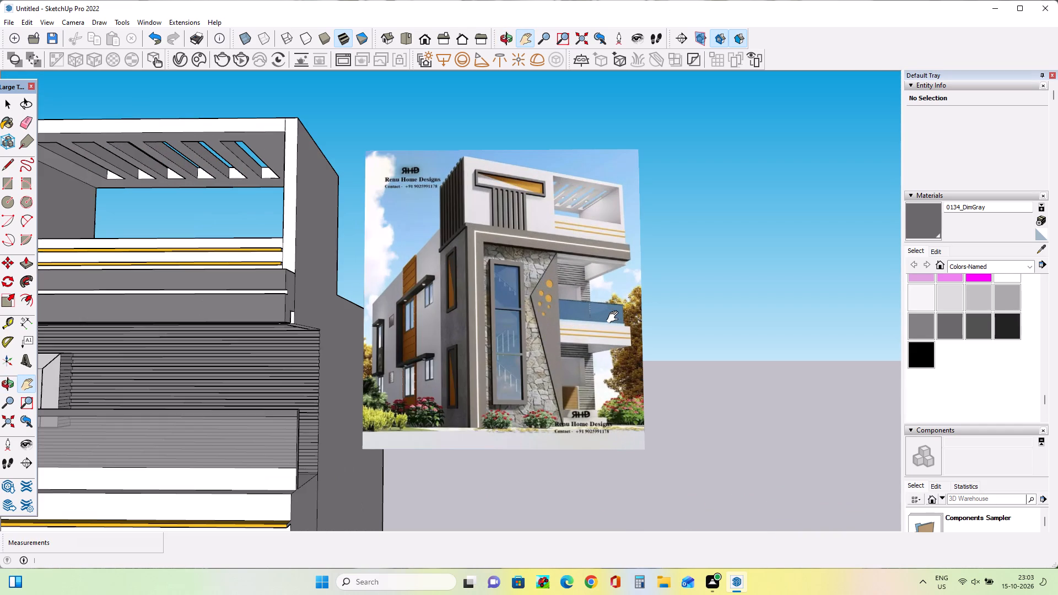
scroll(615, 317, "down", 14)
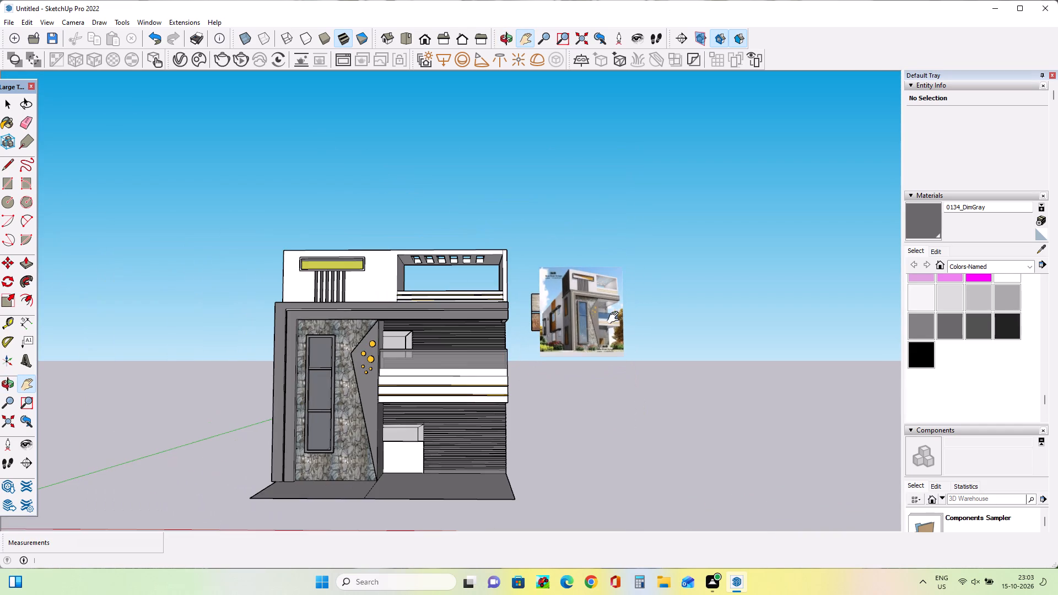
scroll(492, 445, "up", 5)
middle_click_drag(482, 447, 511, 439)
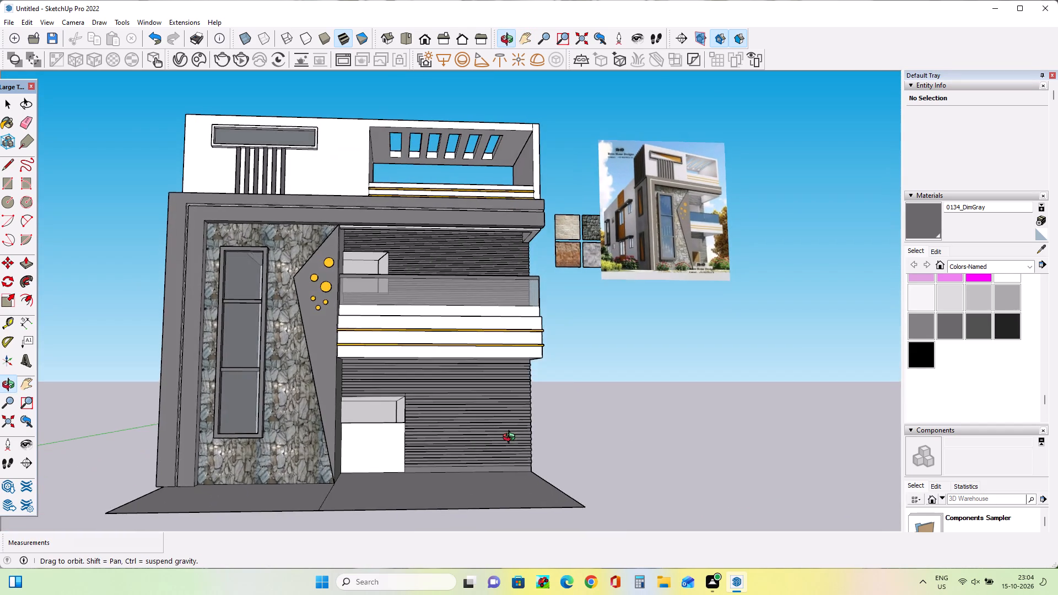
middle_click_drag(511, 439, 511, 449)
scroll(511, 450, "down", 4)
middle_click_drag(499, 452, 548, 459)
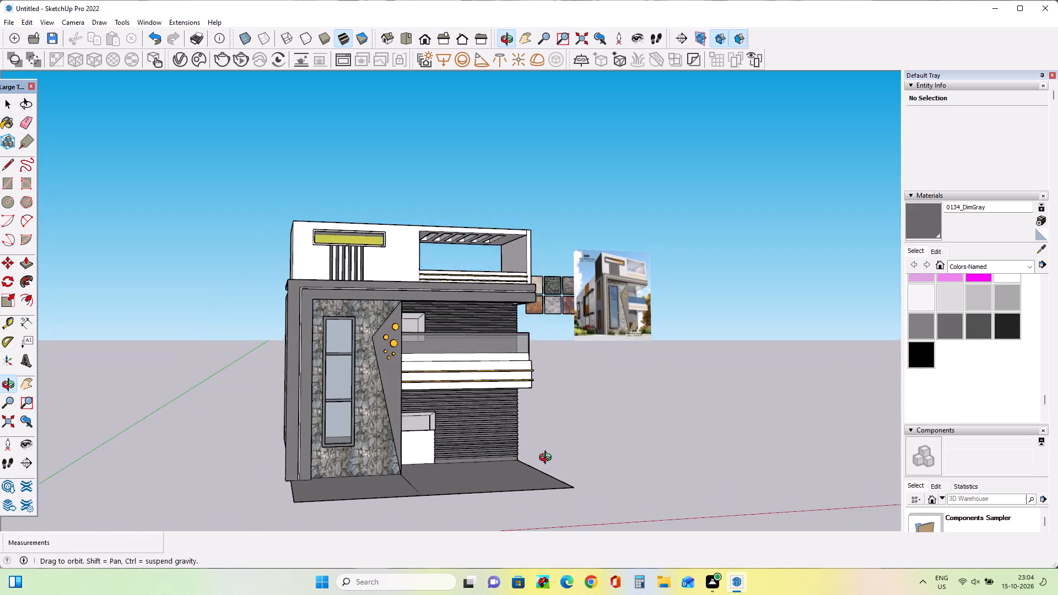
middle_click_drag(548, 459, 549, 482)
middle_click_drag(352, 471, 386, 468)
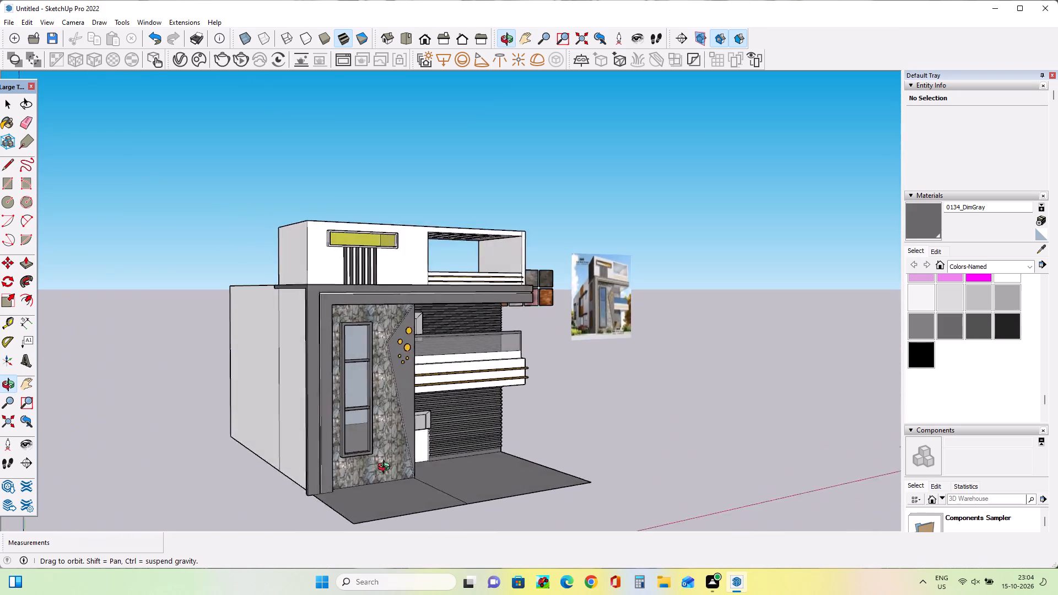
middle_click_drag(386, 468, 357, 468)
scroll(395, 452, "up", 4)
middle_click_drag(476, 469, 461, 468)
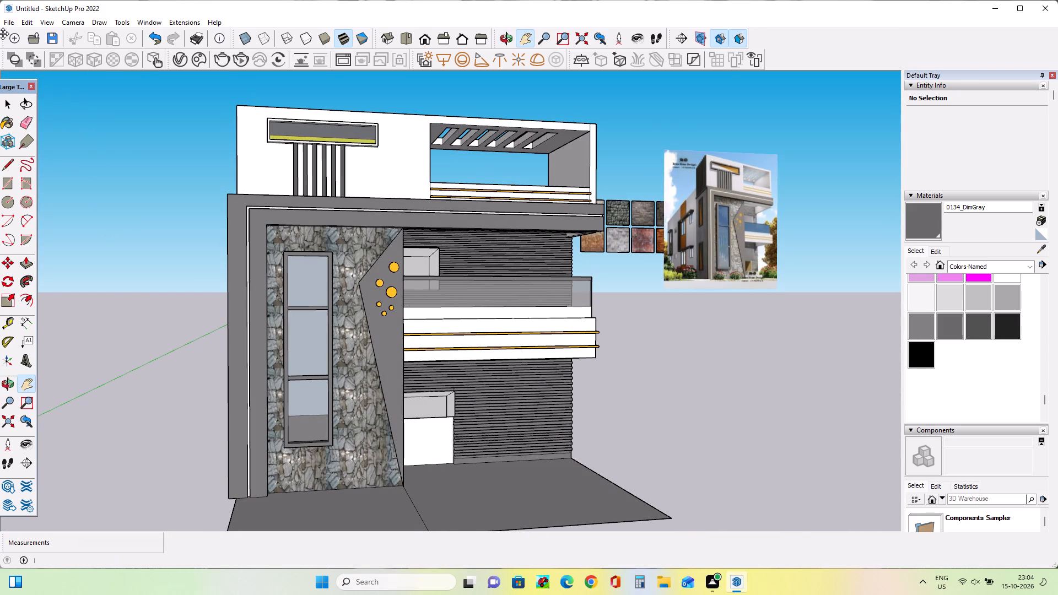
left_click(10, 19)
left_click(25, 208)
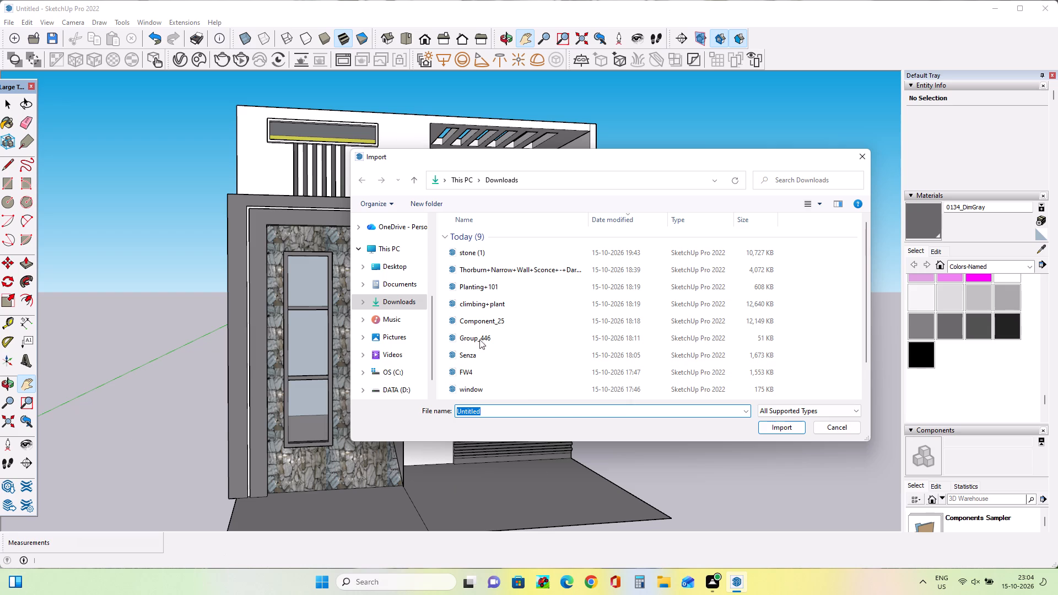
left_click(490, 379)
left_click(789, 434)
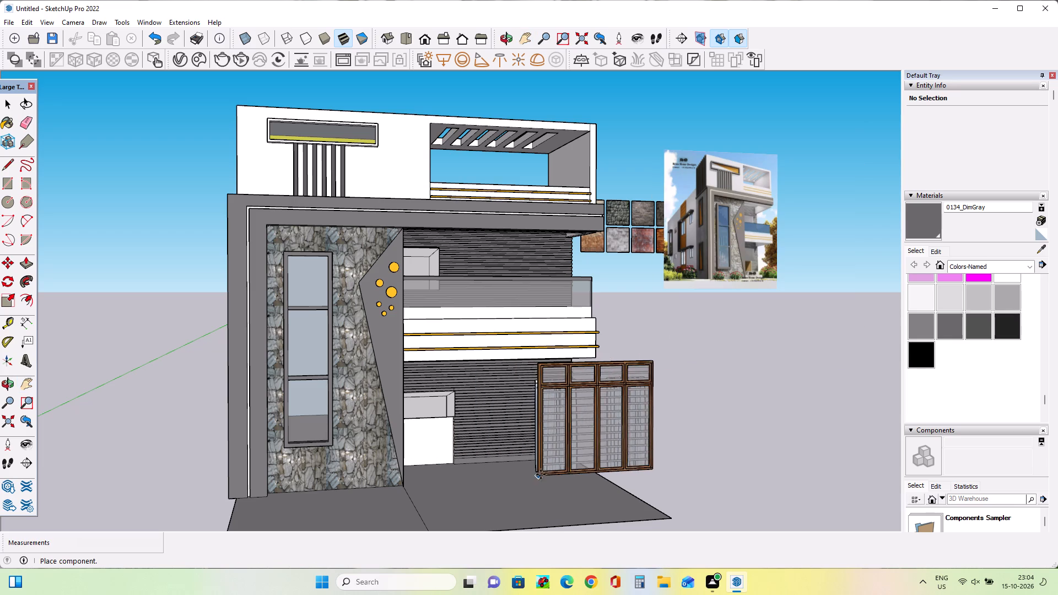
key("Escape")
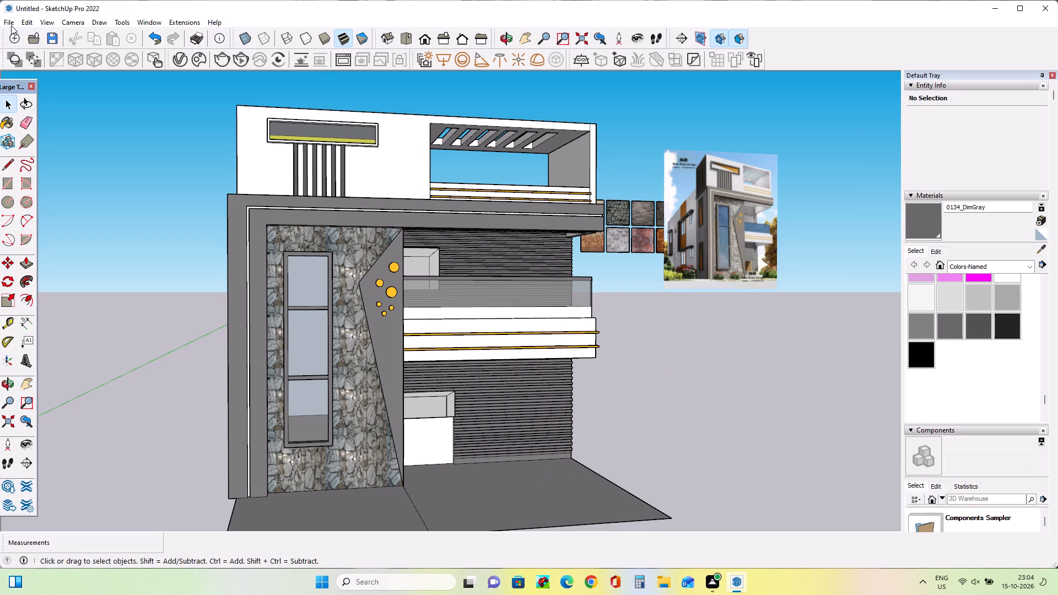
Import the Senza door model from Downloads and place it on the ground beside the house.
left_click(11, 25)
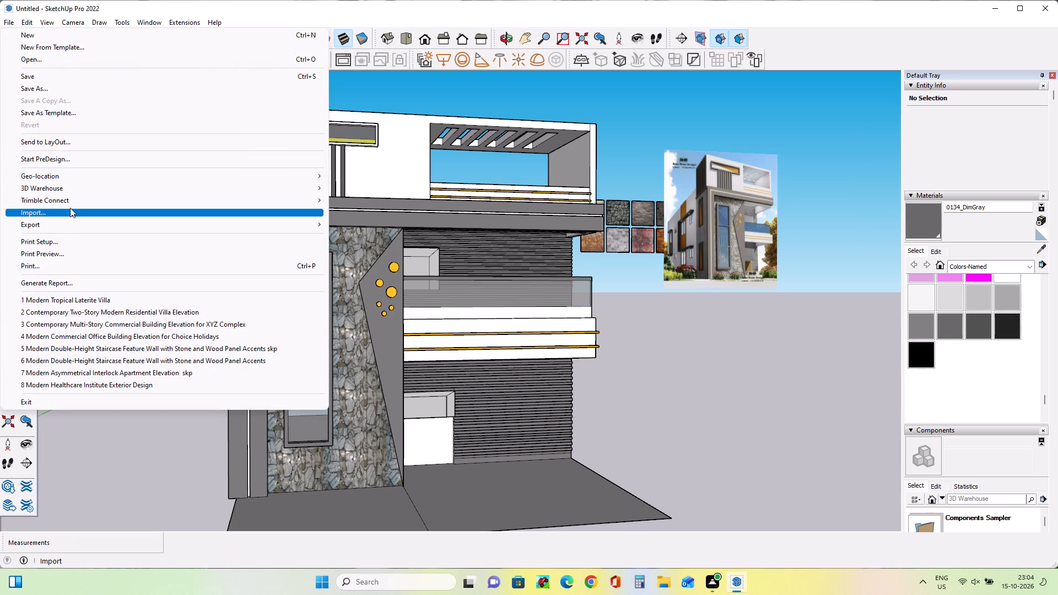
left_click(70, 208)
scroll(507, 346, "down", 9)
scroll(507, 347, "up", 1)
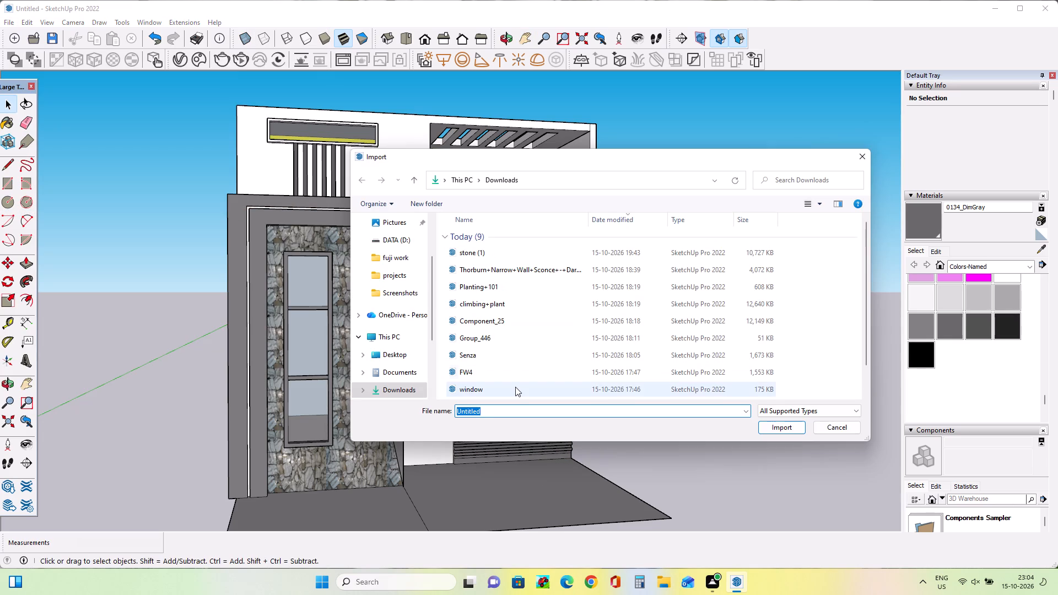
scroll(515, 387, "down", 15)
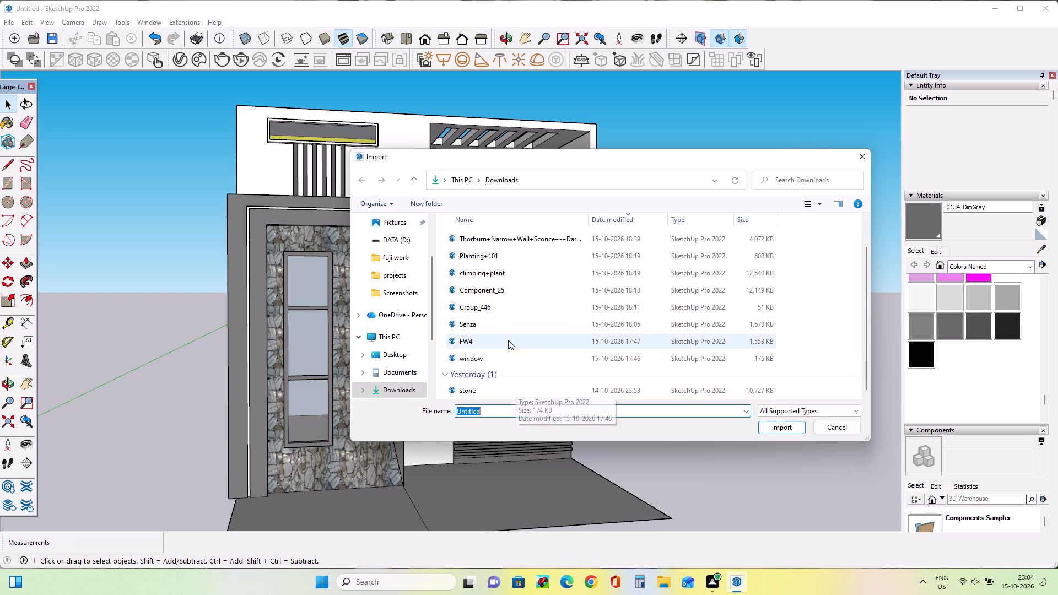
left_click(503, 324)
left_click(782, 425)
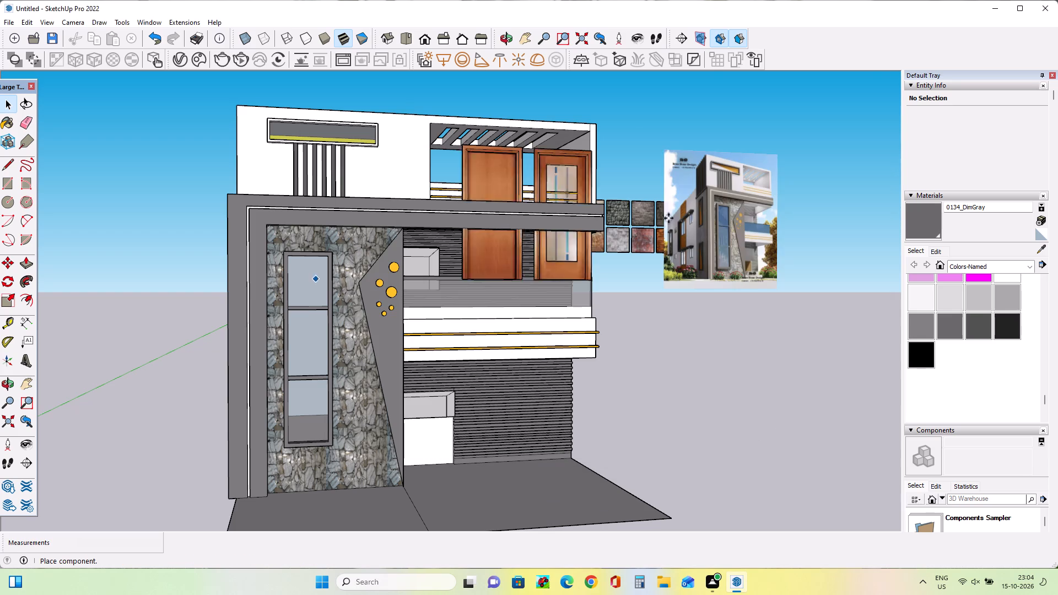
left_click(604, 456)
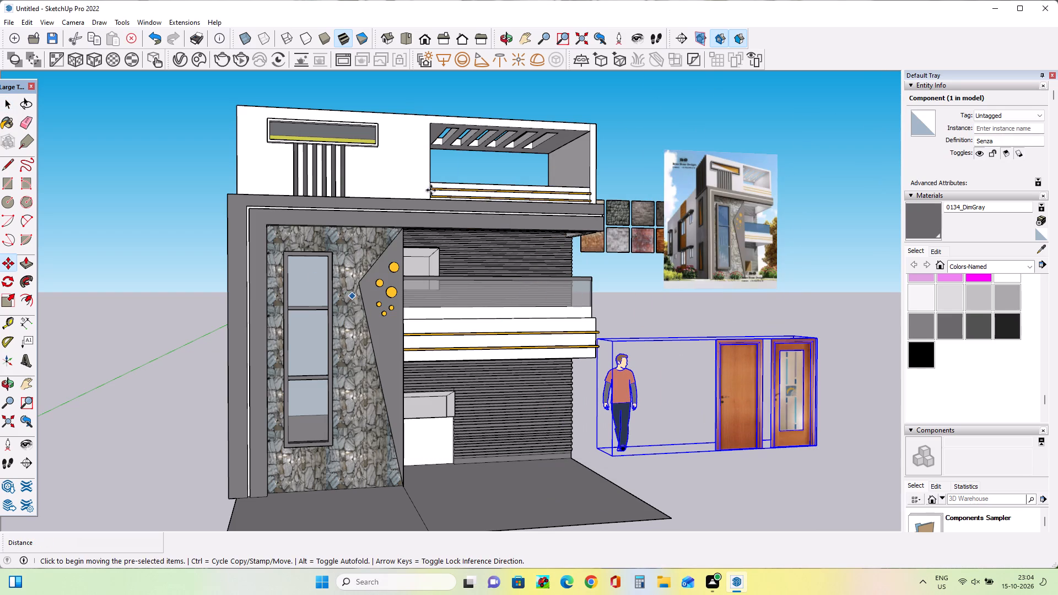
Open the Senza component for editing and delete the standing person figure from it.
middle_click_drag(384, 253, 341, 239)
scroll(341, 237, "down", 5)
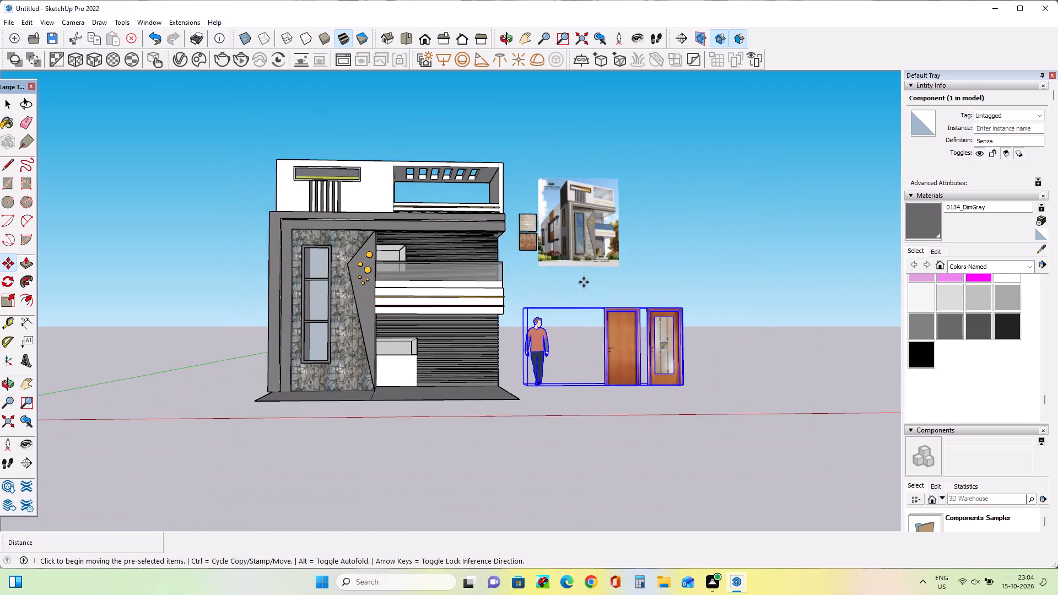
scroll(585, 282, "up", 1)
middle_click_drag(589, 289, 612, 360)
scroll(493, 305, "down", 1)
scroll(493, 305, "up", 1)
scroll(493, 305, "down", 7)
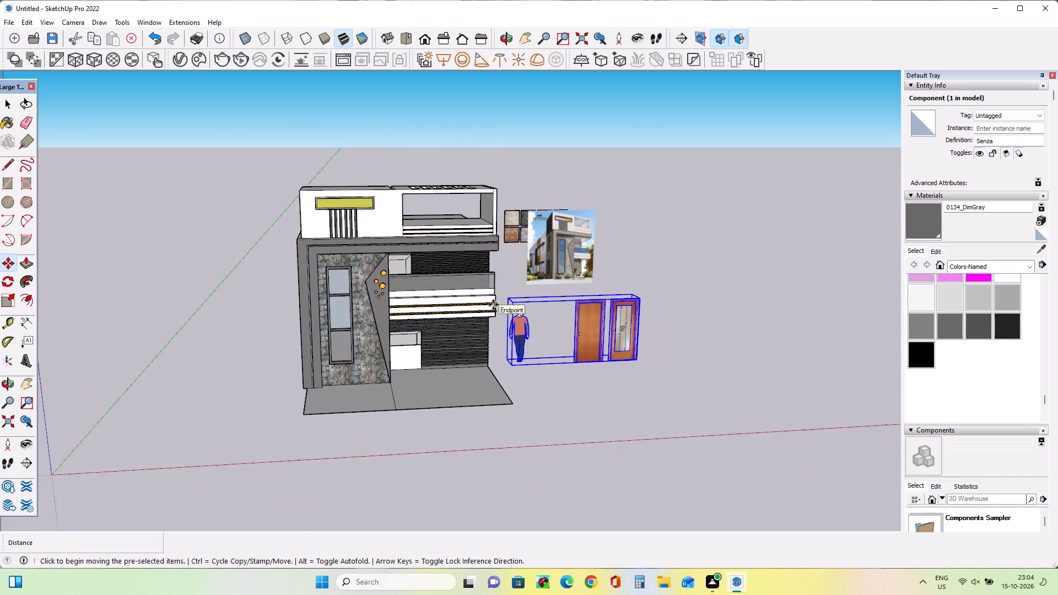
scroll(493, 305, "down", 15)
scroll(516, 307, "up", 13)
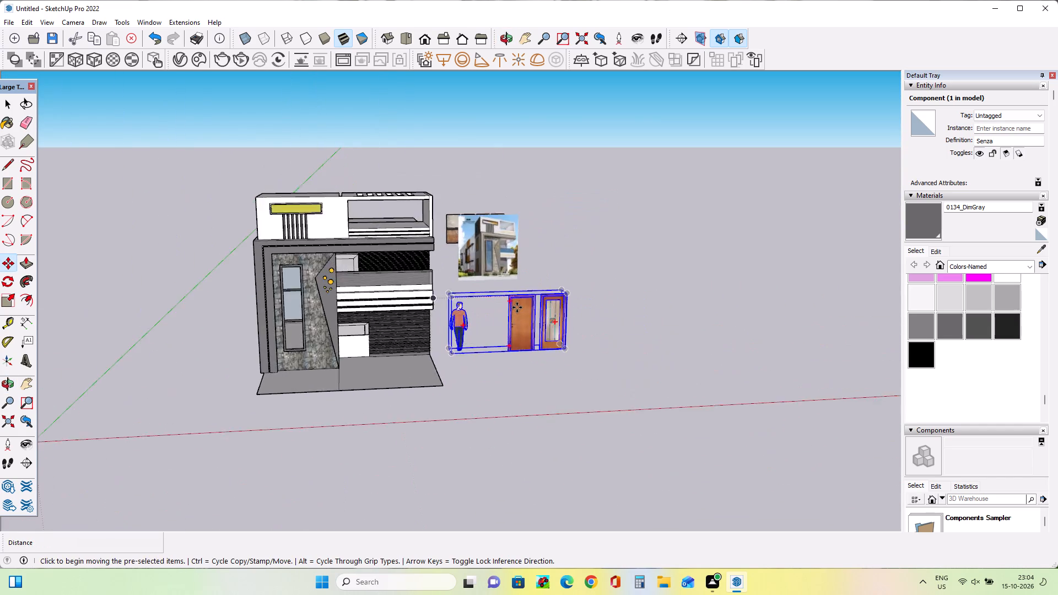
scroll(517, 307, "up", 8)
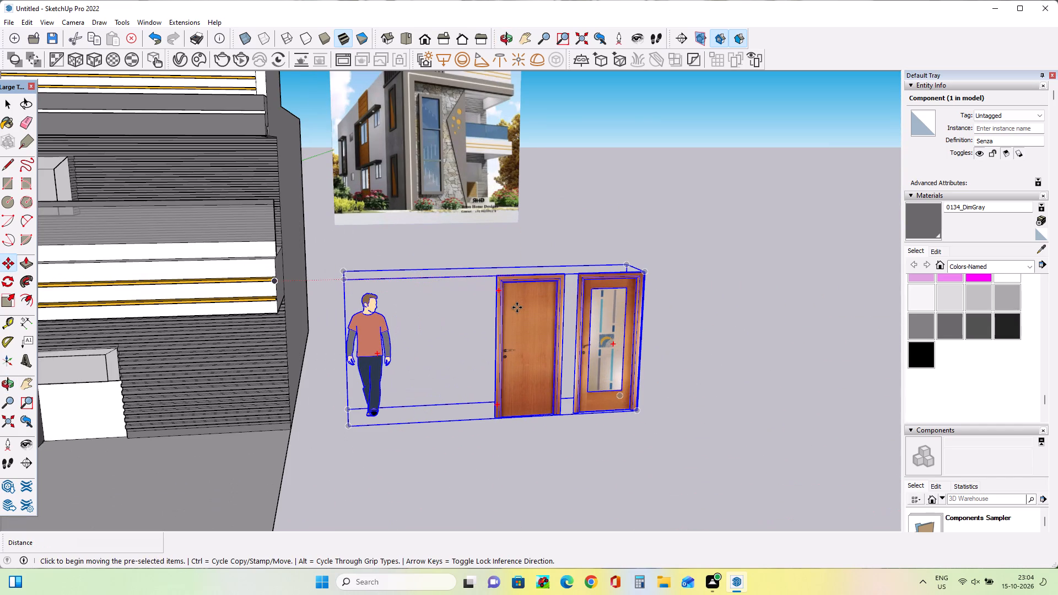
left_click(6, 102)
left_click(377, 366)
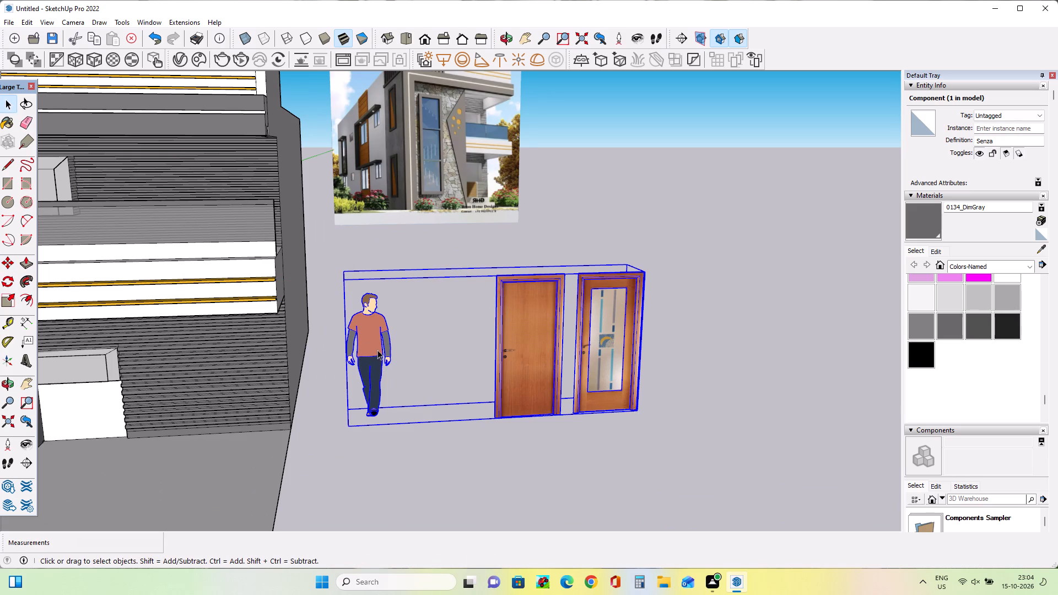
double_click(417, 237)
left_click(380, 368)
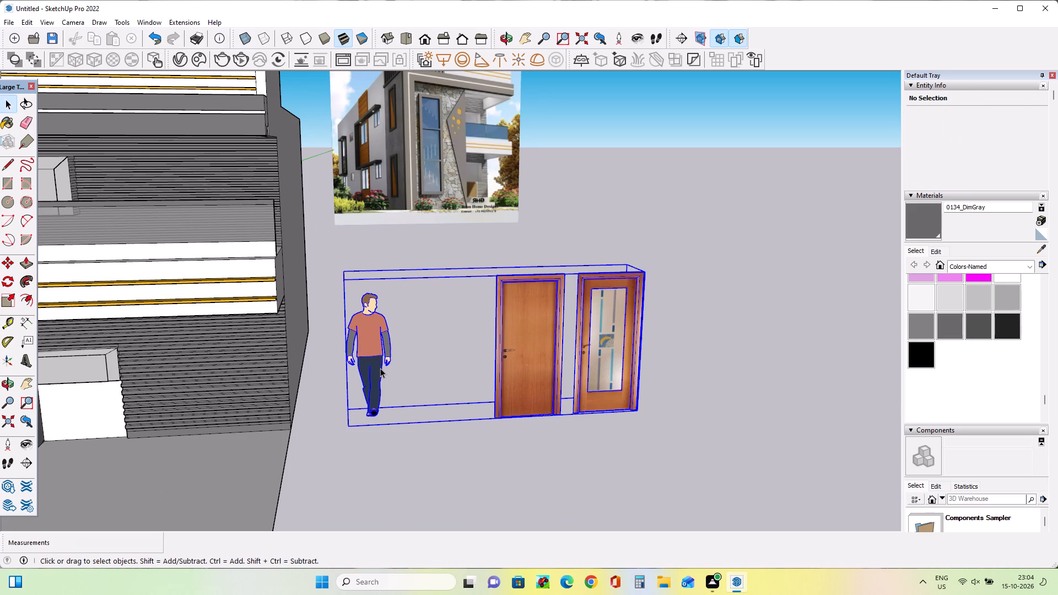
right_click_drag(460, 202, 424, 247)
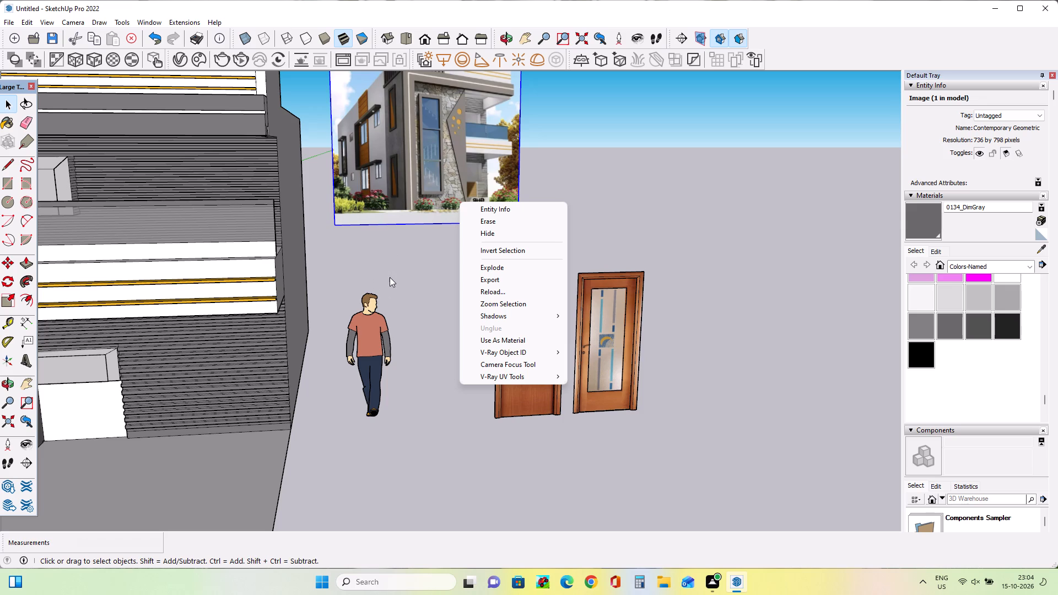
left_click(585, 201)
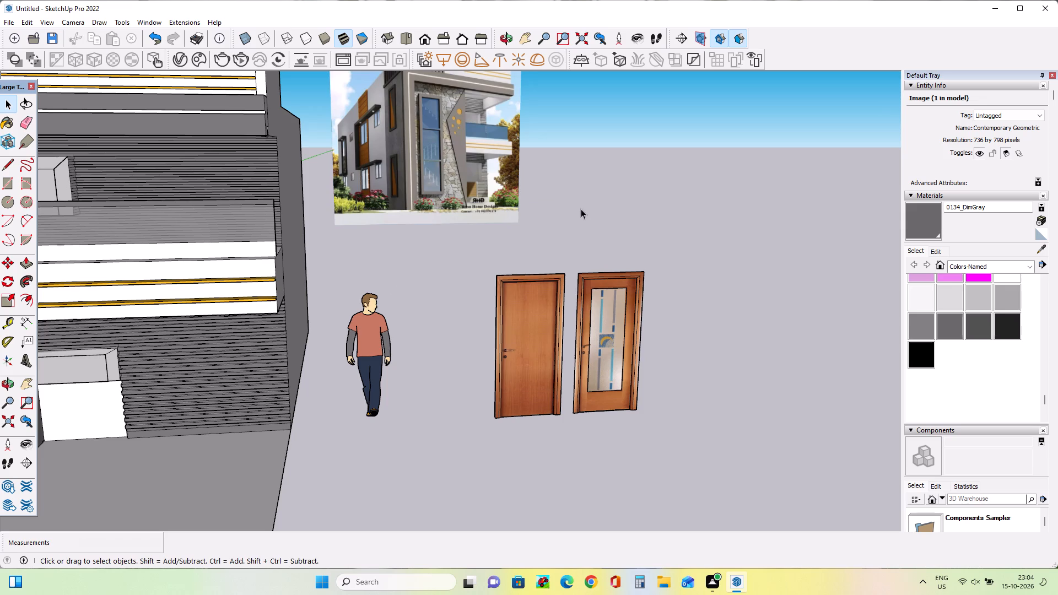
left_click(362, 360)
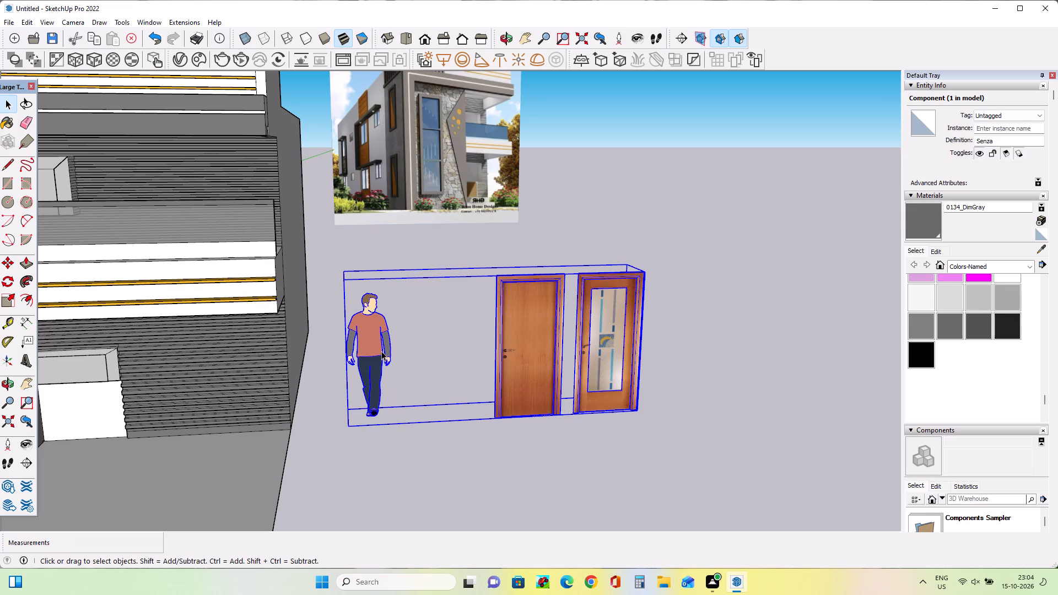
right_click(375, 348)
right_click(375, 348)
right_click(376, 348)
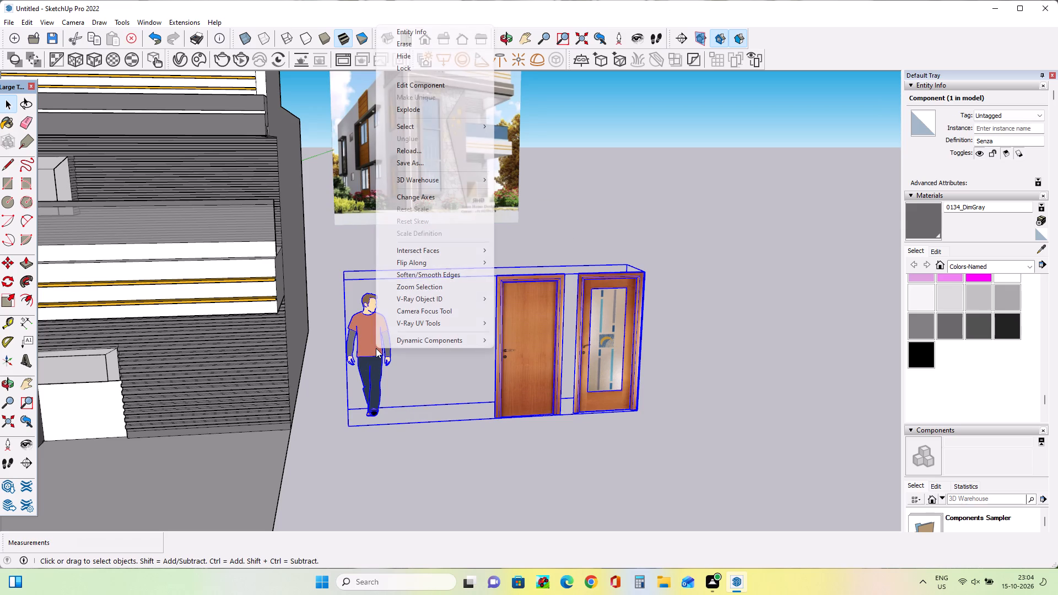
left_click(476, 82)
left_click(372, 328)
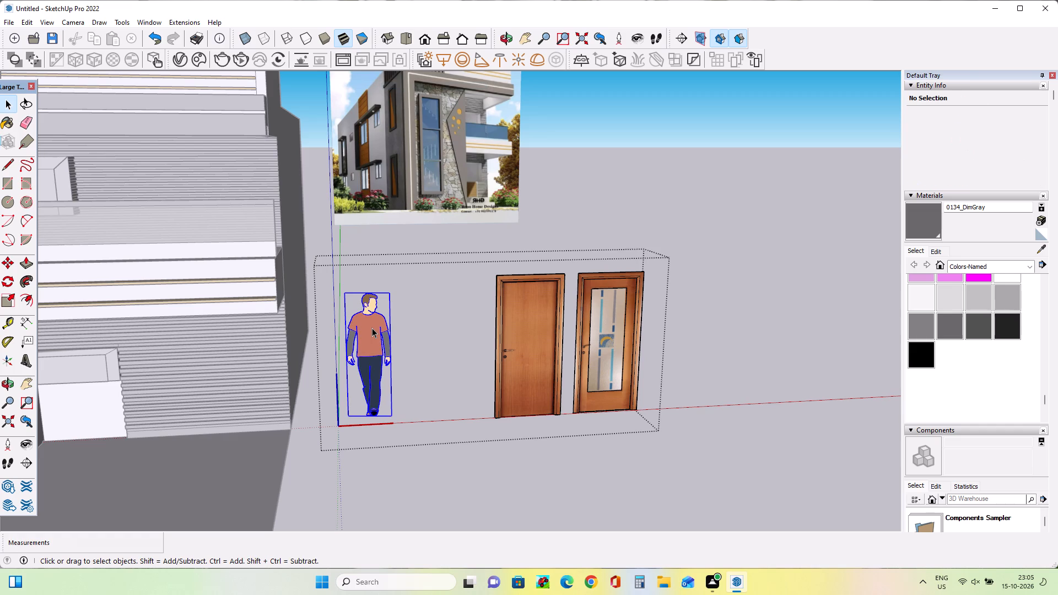
key("Delete")
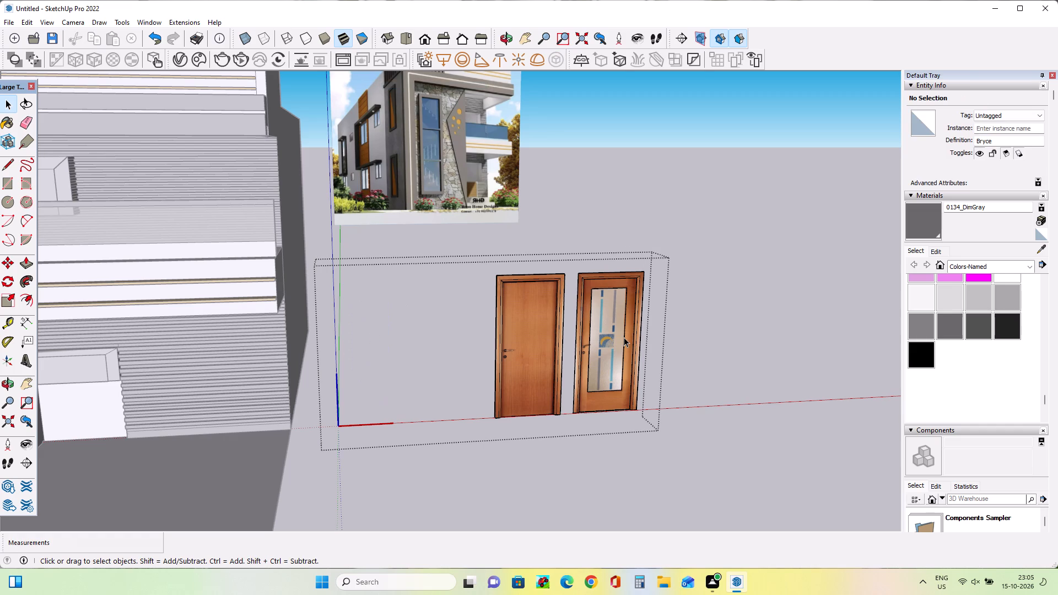
Group all the geometry of the glass-panelled door inside the component and leave component editing.
left_click_drag(678, 227, 571, 422)
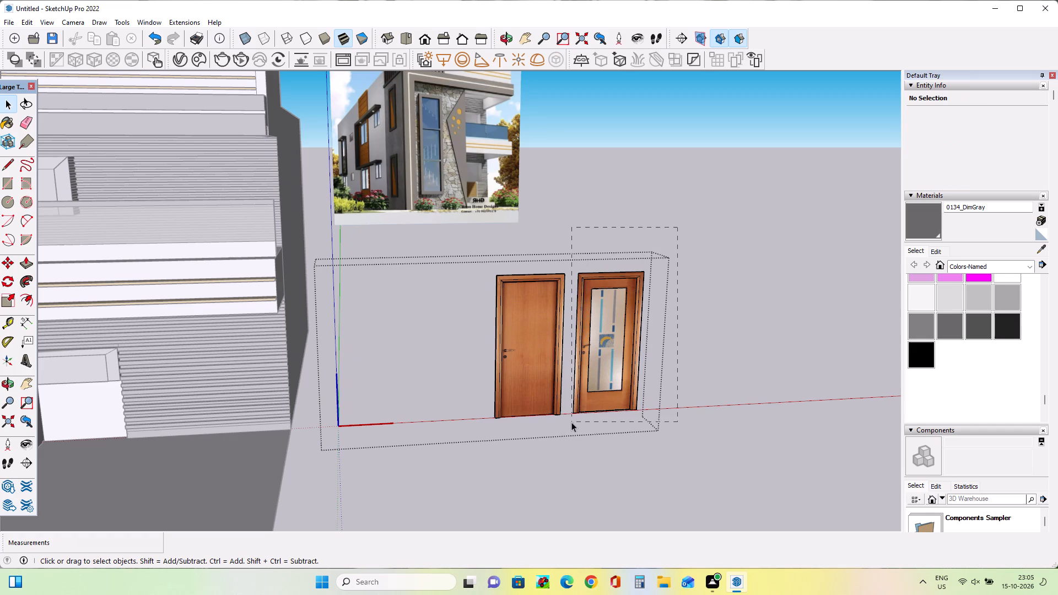
left_click_drag(571, 422, 569, 423)
right_click(606, 356)
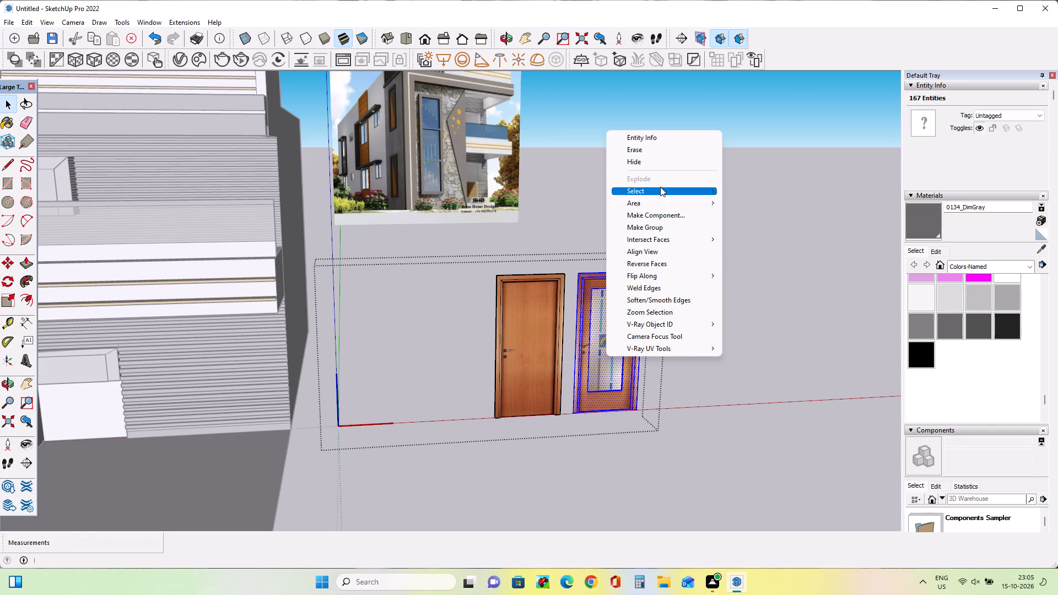
left_click(673, 229)
left_click(697, 276)
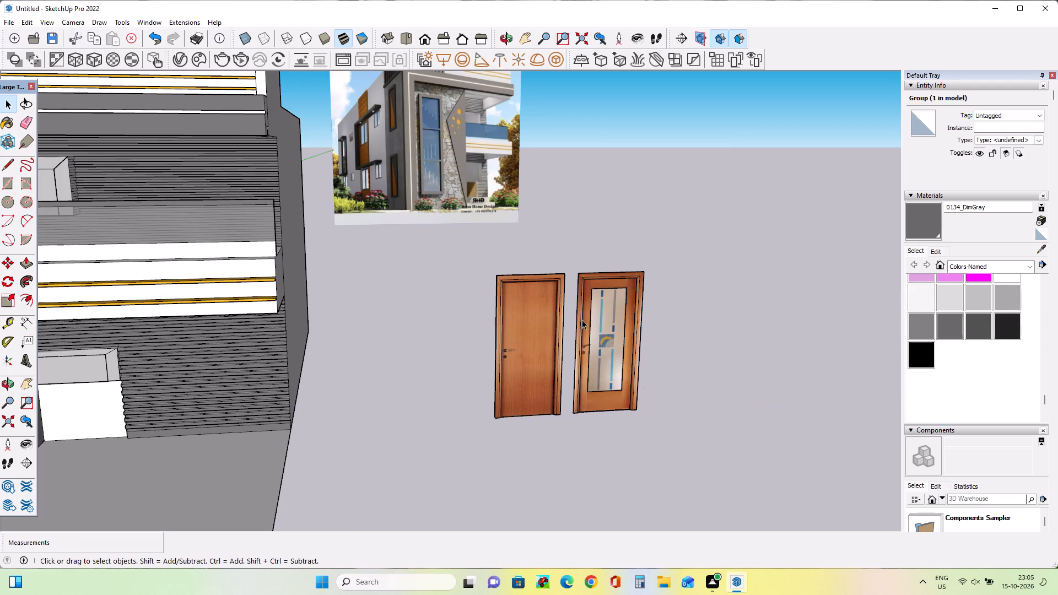
Open the Senza component for editing and group all the geometry of its plain wooden door.
left_click(546, 320)
left_click(570, 259)
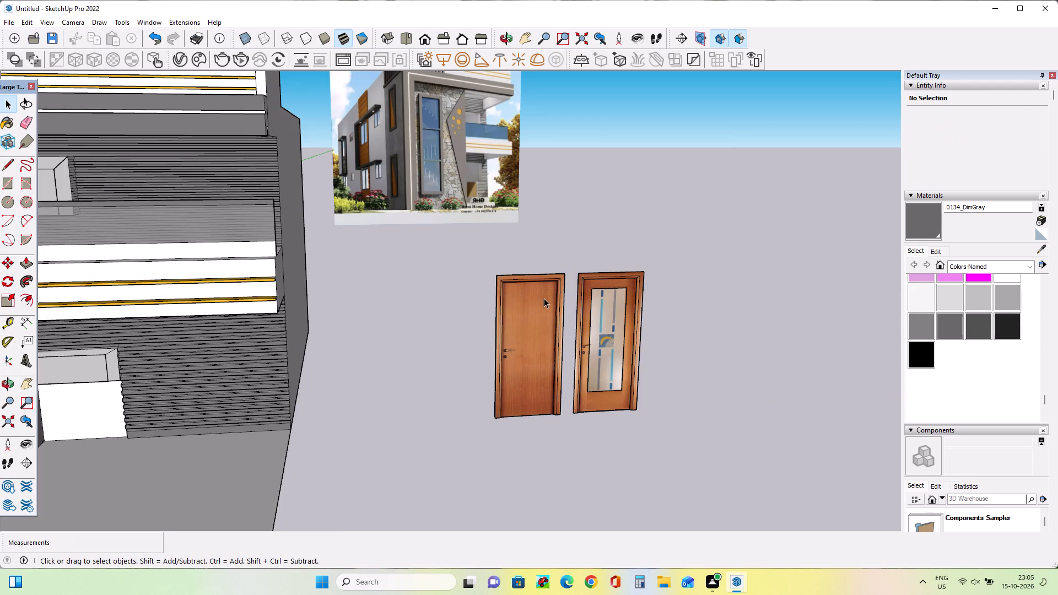
left_click(544, 298)
left_click_drag(562, 257, 512, 434)
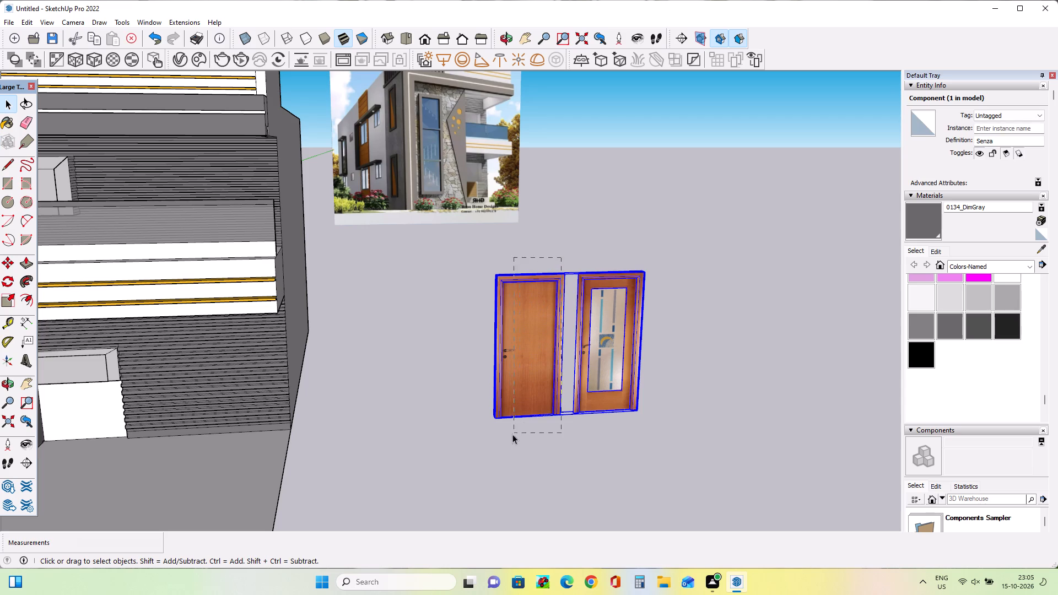
left_click_drag(512, 434, 487, 429)
right_click(526, 339)
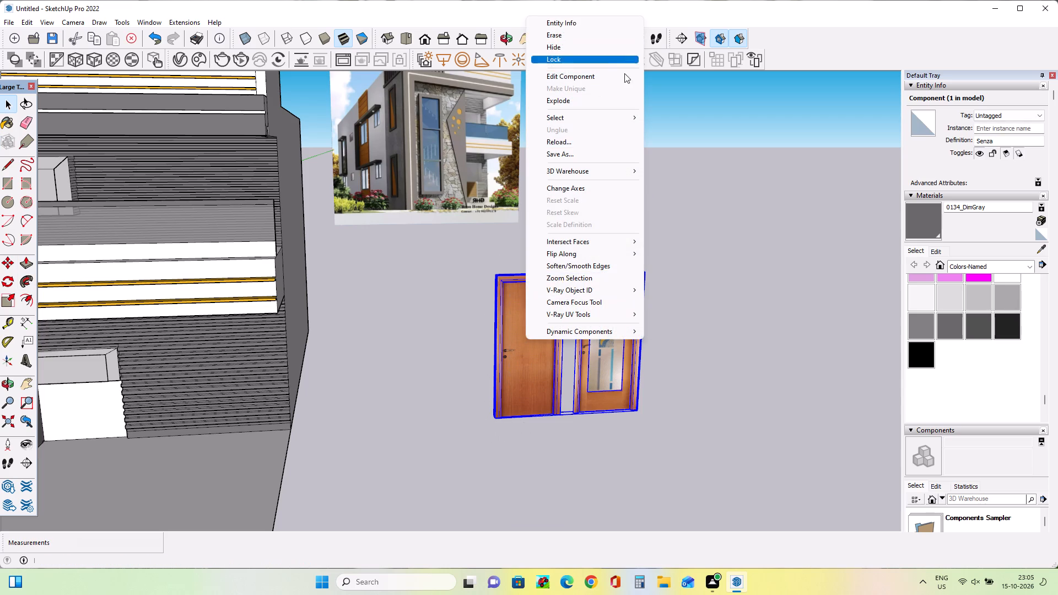
left_click(624, 80)
left_click(521, 363)
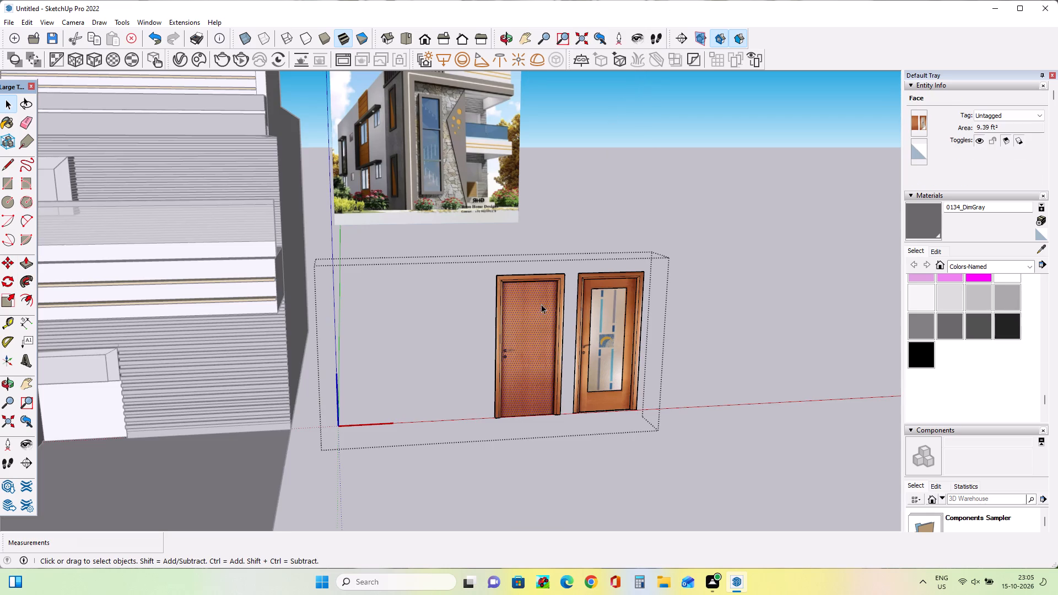
left_click_drag(568, 264, 481, 421)
left_click_drag(481, 421, 484, 431)
right_click(522, 378)
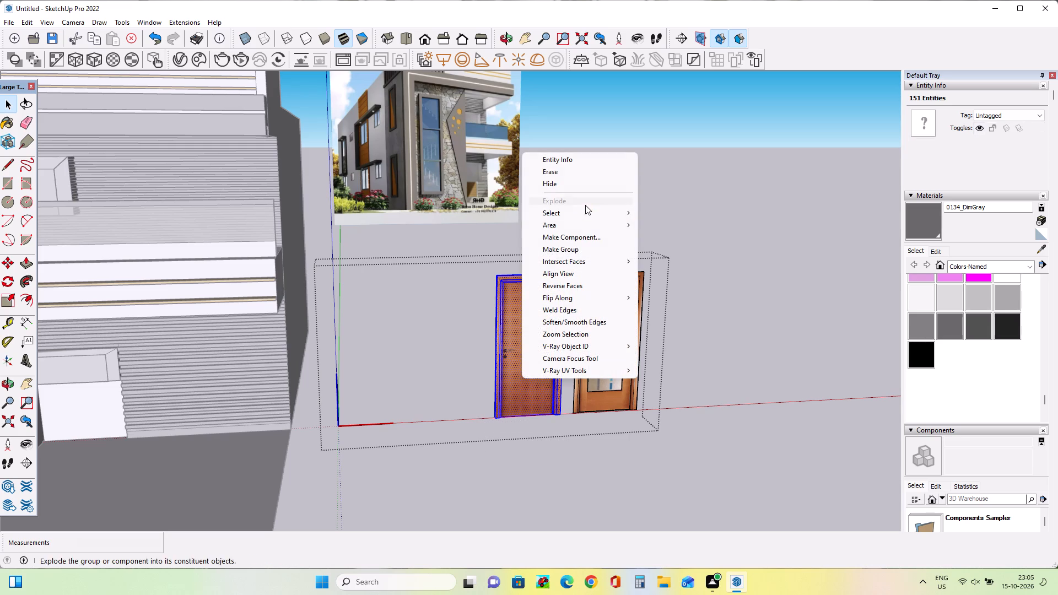
left_click(593, 250)
Move the grouped plain door onto the house at the ground-floor doorway below the projecting wall box.
scroll(582, 355, "down", 3)
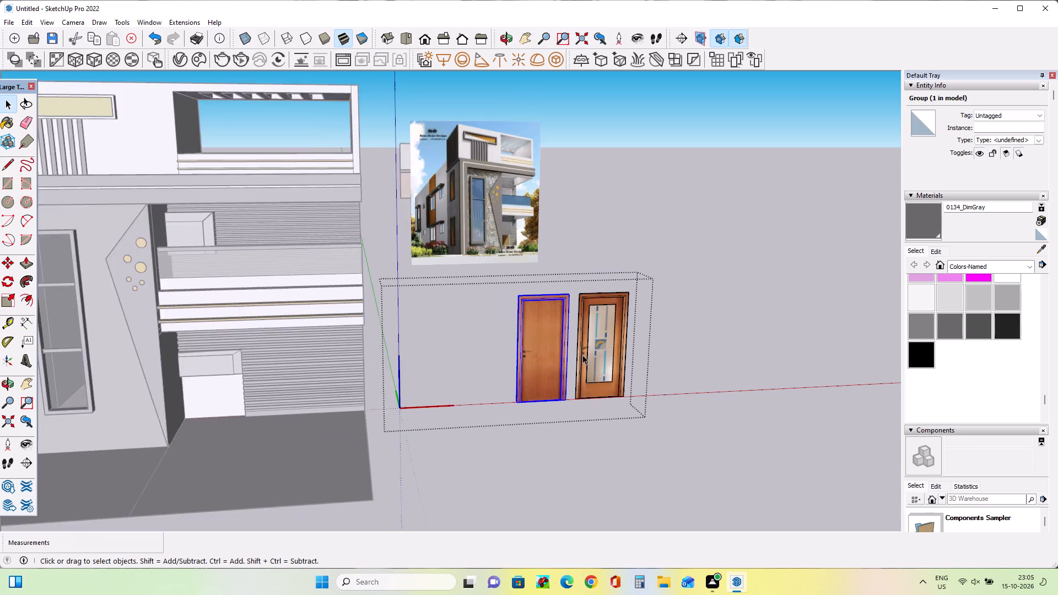
scroll(582, 355, "down", 4)
left_click(12, 271)
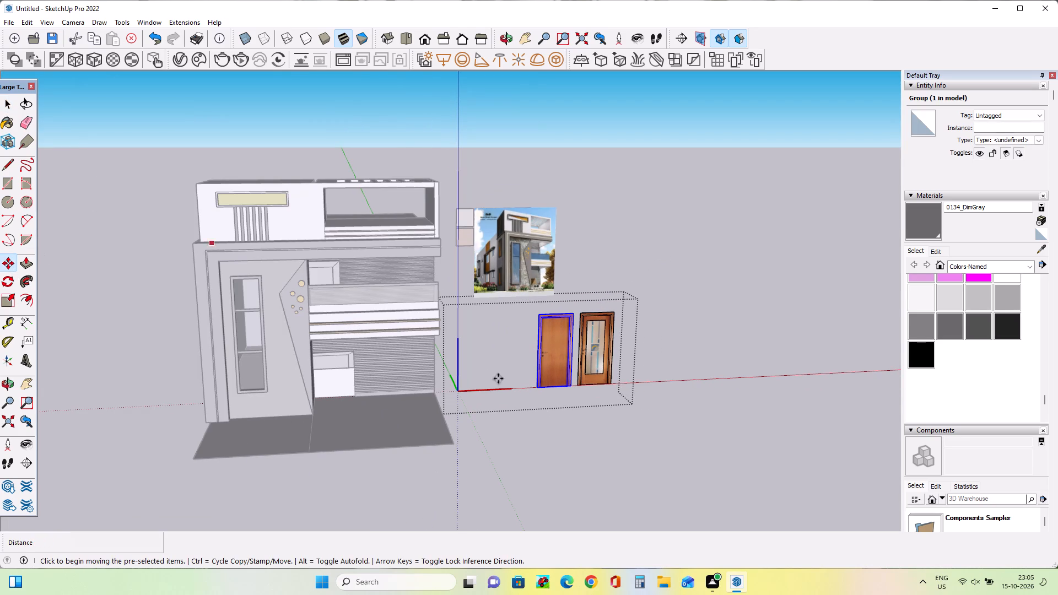
left_click(537, 390)
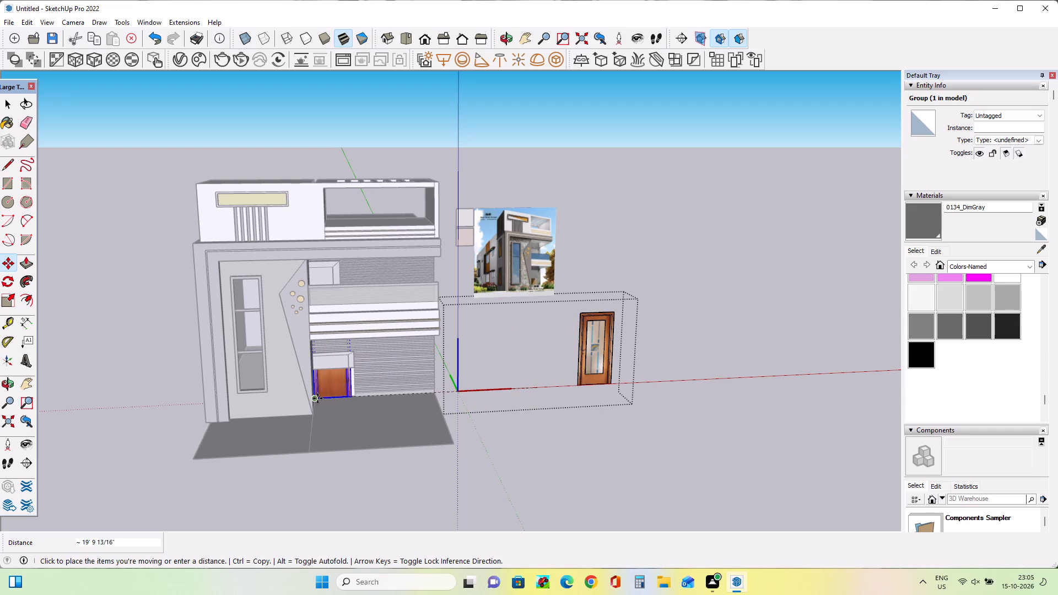
left_click(317, 398)
scroll(336, 387, "up", 10)
scroll(339, 388, "down", 1)
scroll(339, 388, "up", 2)
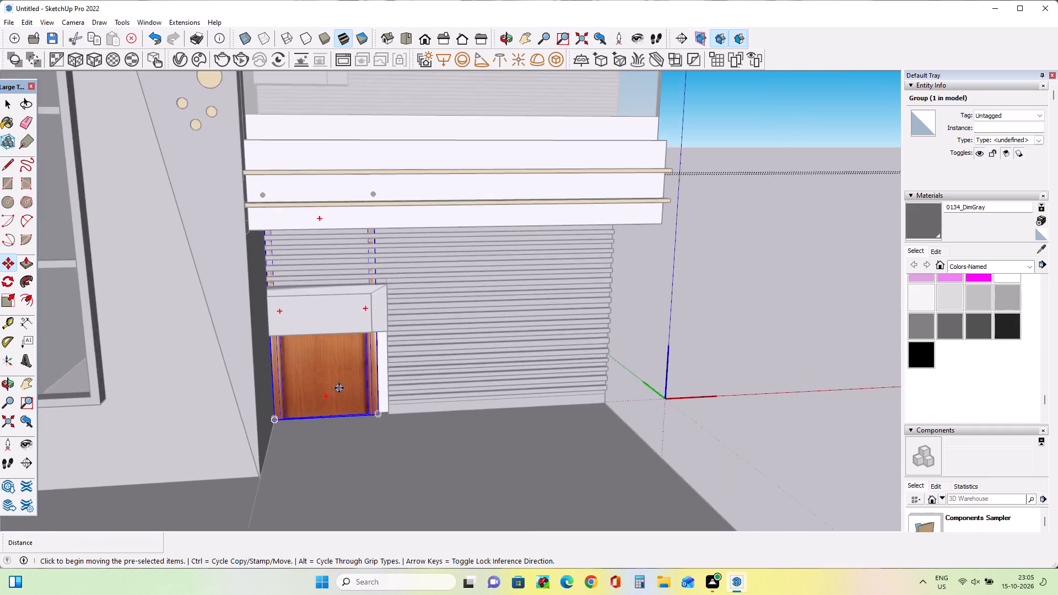
scroll(339, 388, "up", 1)
middle_click_drag(423, 434, 308, 442)
scroll(396, 397, "down", 4)
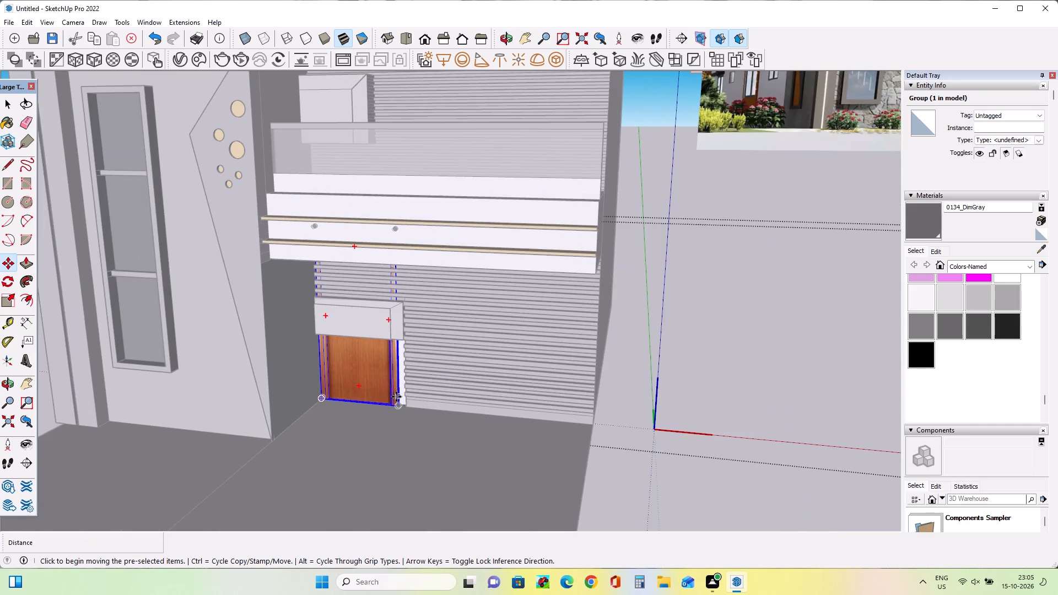
middle_click_drag(396, 397, 450, 304)
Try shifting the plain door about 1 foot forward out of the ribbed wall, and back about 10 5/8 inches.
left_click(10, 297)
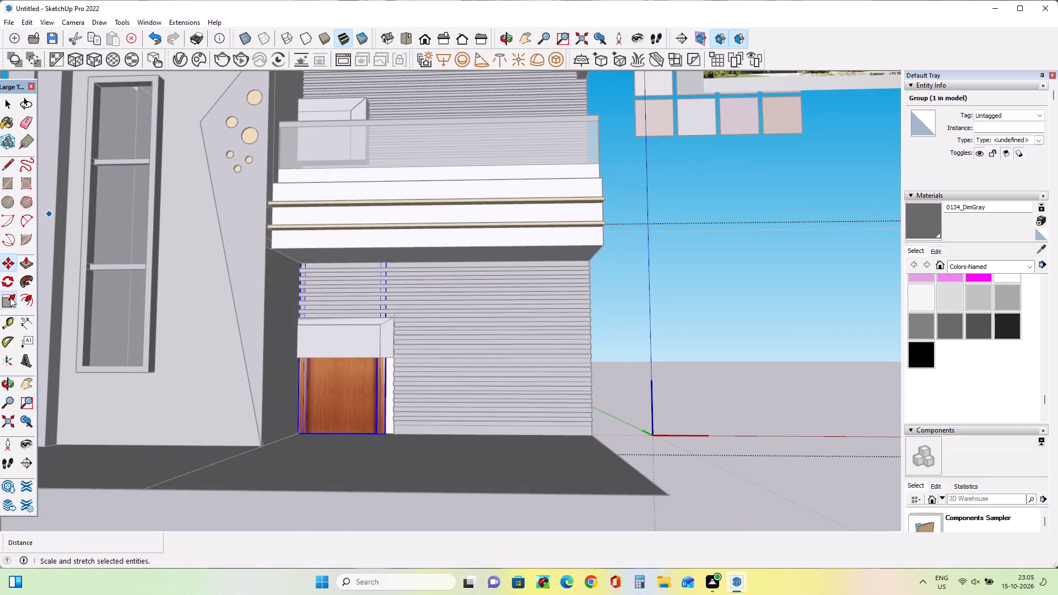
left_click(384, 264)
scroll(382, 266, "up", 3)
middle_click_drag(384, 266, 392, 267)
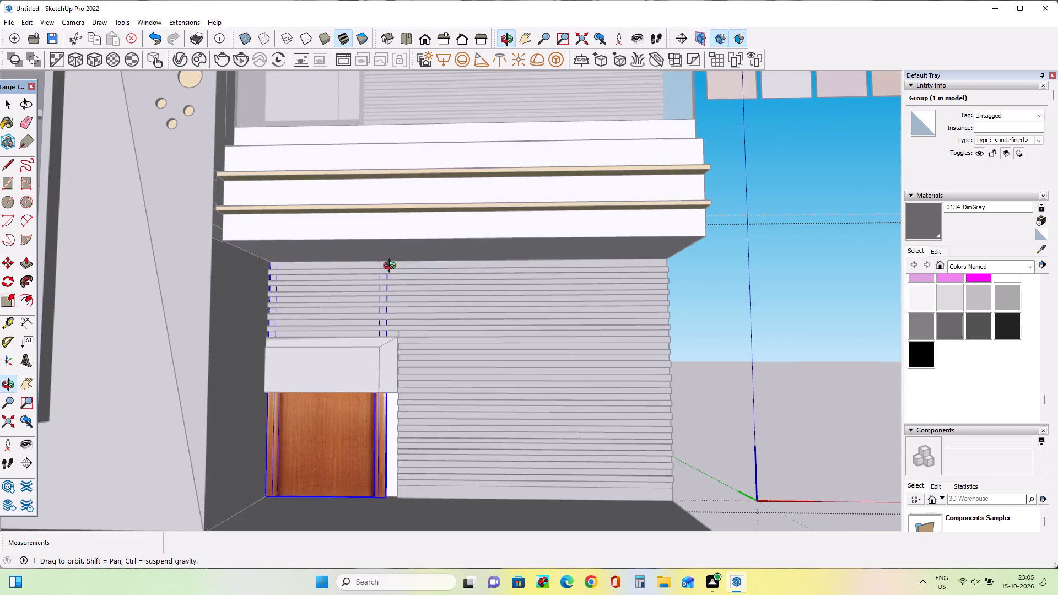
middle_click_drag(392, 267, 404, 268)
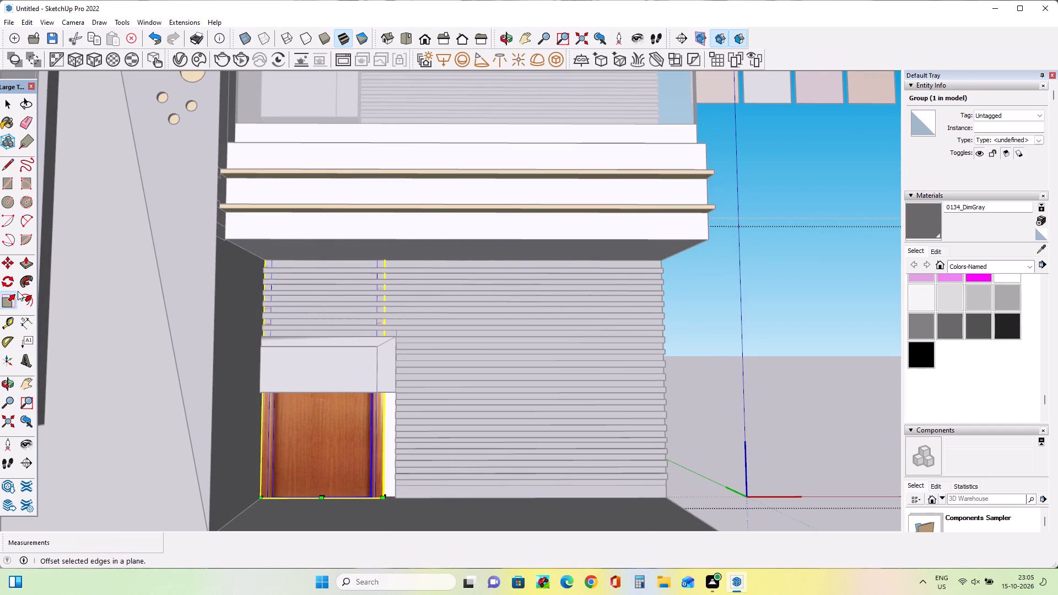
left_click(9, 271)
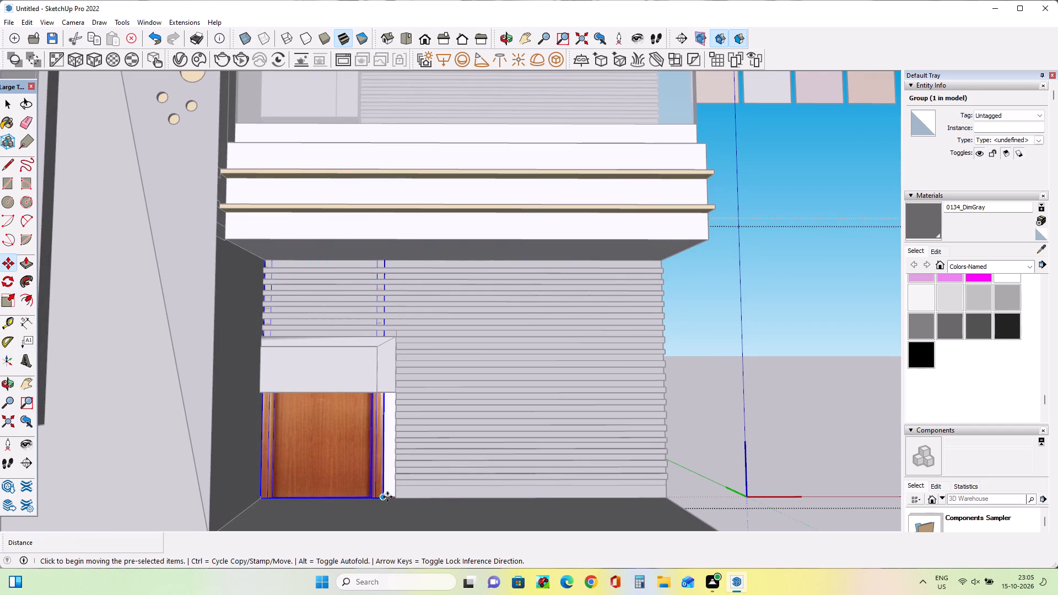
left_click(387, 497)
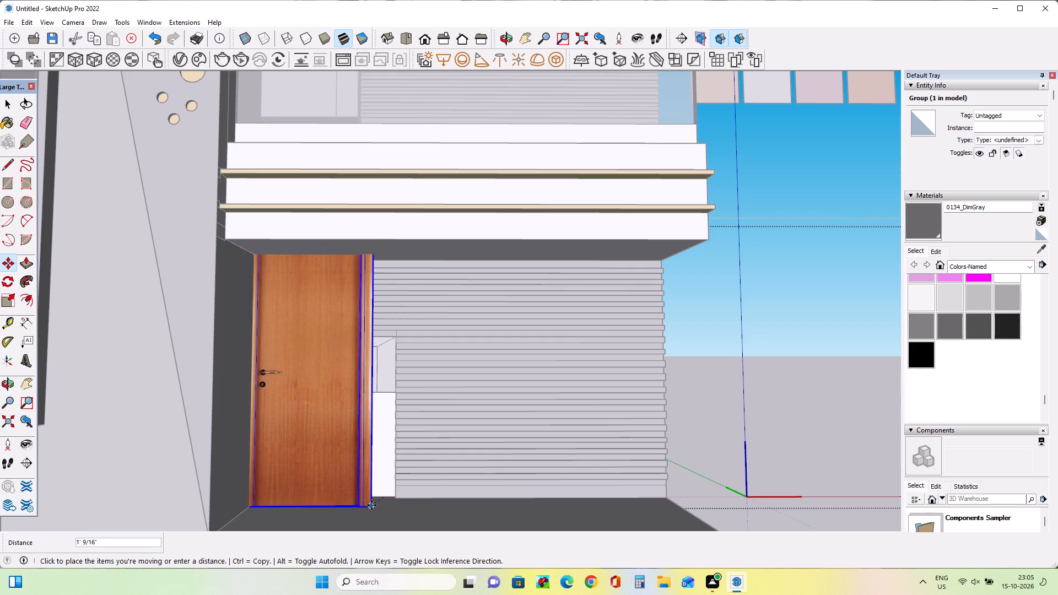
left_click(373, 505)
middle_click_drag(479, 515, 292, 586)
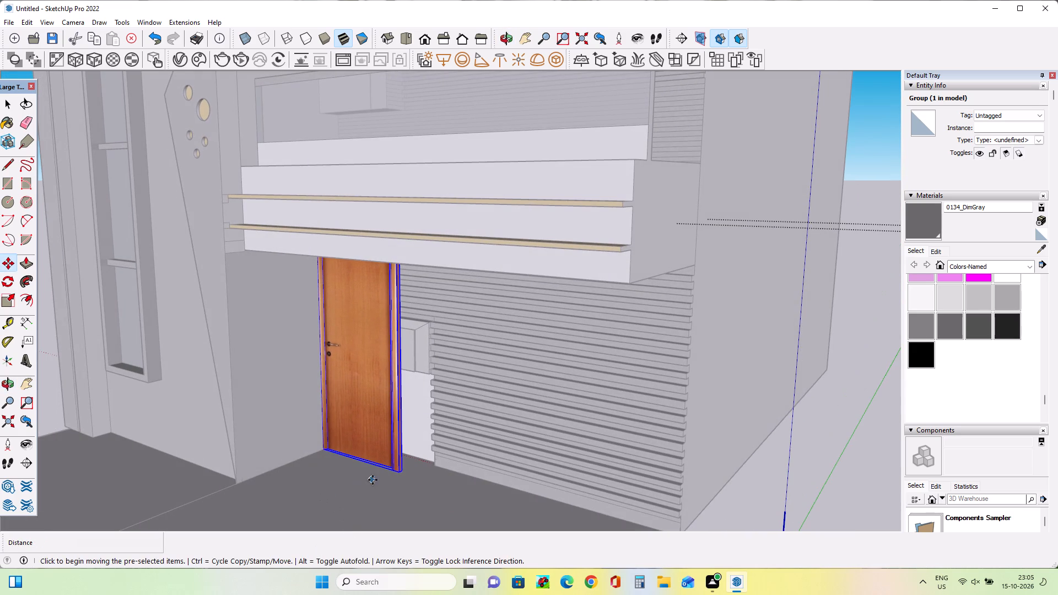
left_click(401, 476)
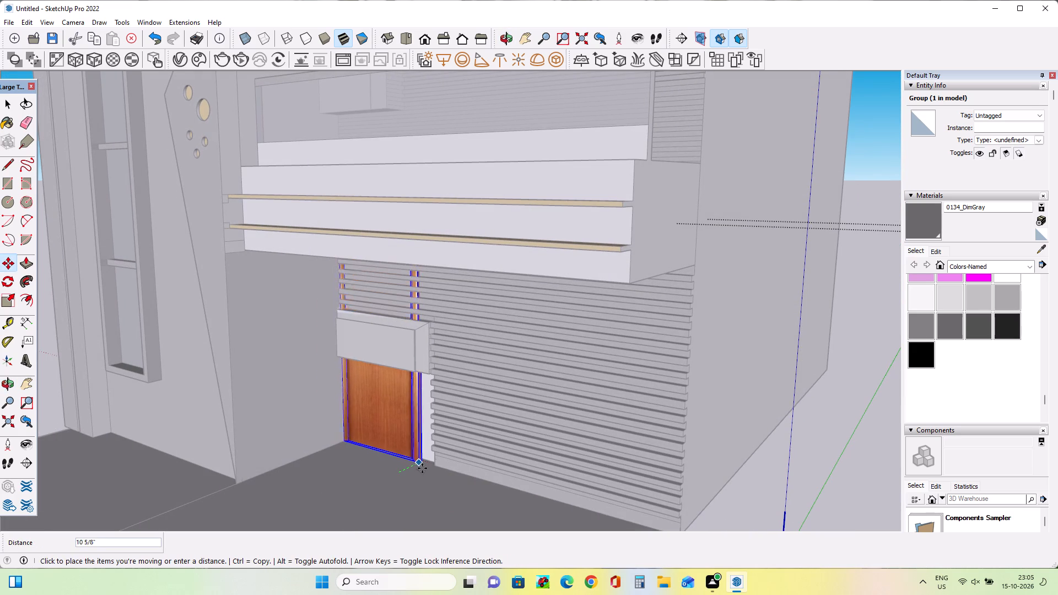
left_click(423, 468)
Move the plain door about 11 inches forward so it stands in front of the ribbed wall.
middle_click_drag(422, 472, 556, 420)
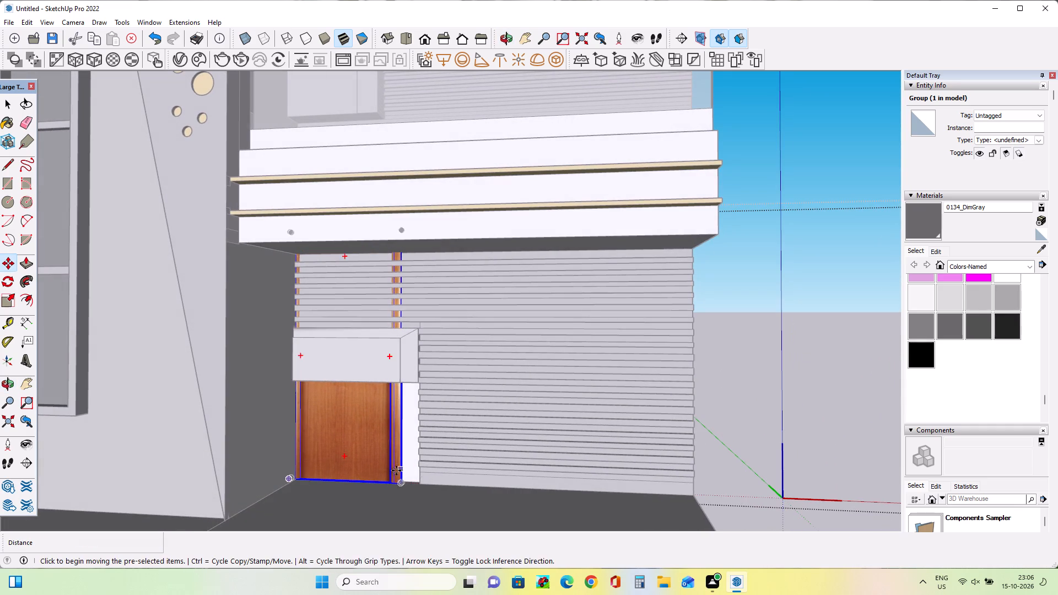
left_click(400, 486)
left_click(398, 499)
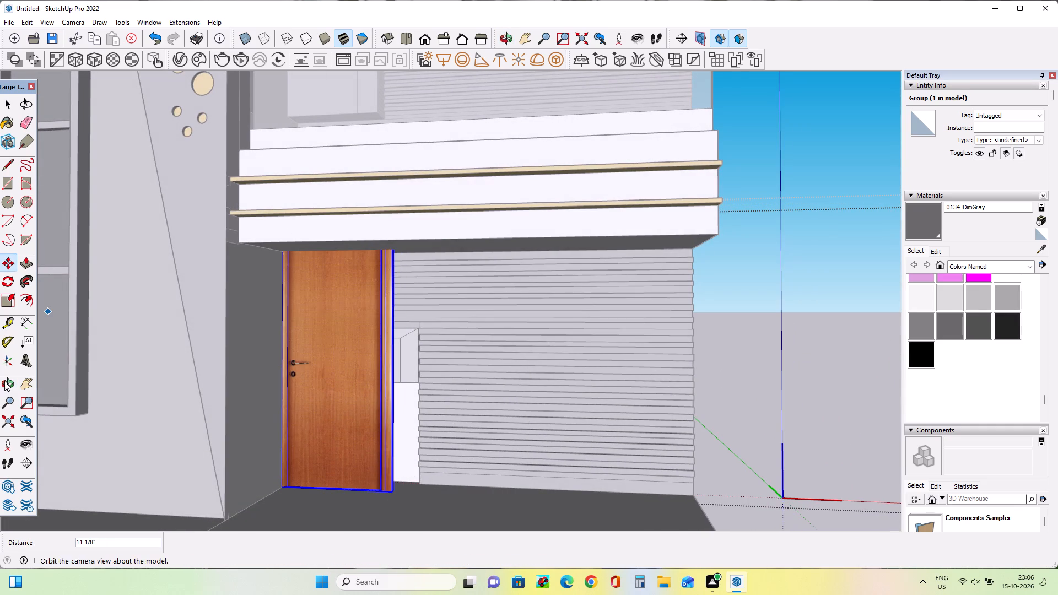
Scale the plain door down uniformly to about 0.39 so it fits below the projecting wall box.
left_click(5, 296)
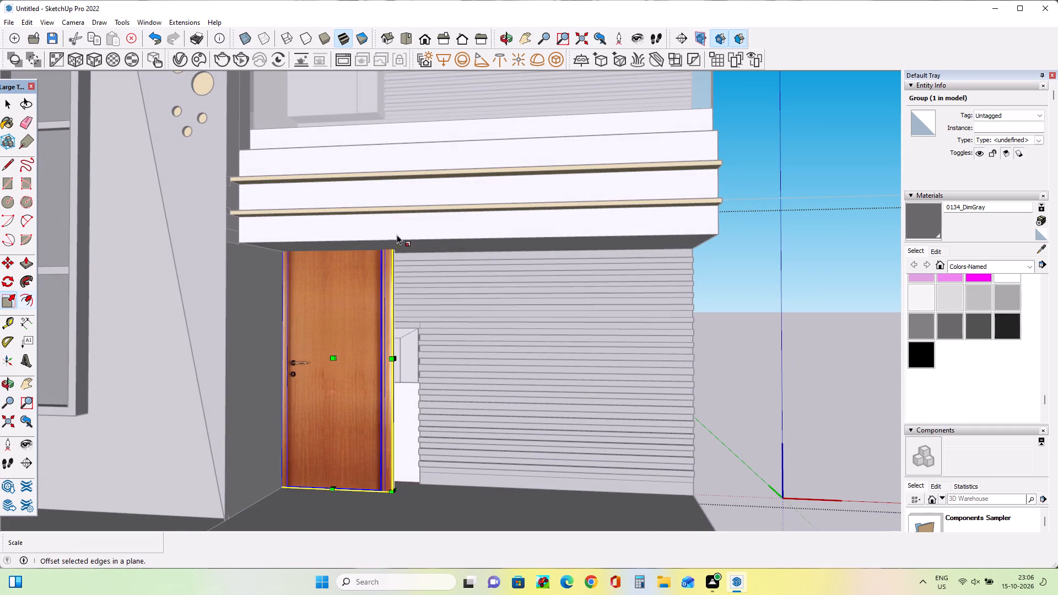
left_click(397, 230)
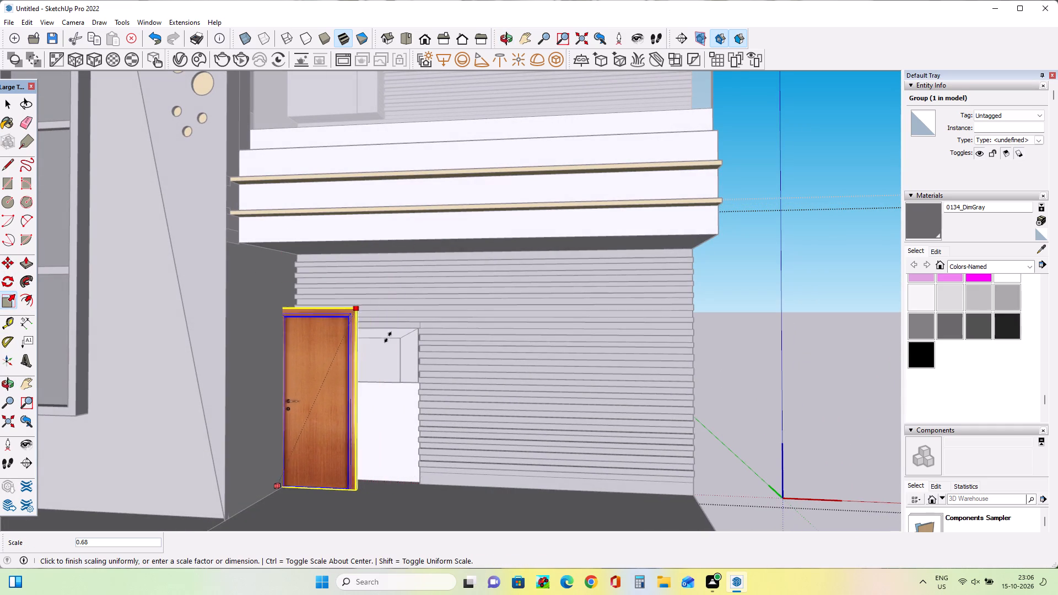
left_click(363, 404)
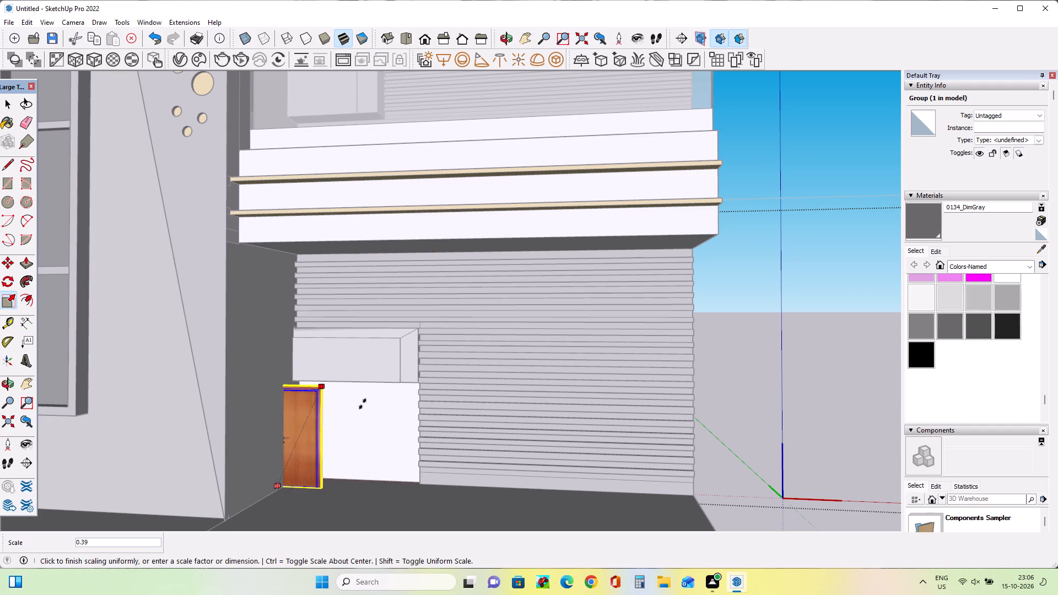
scroll(310, 432, "up", 6)
middle_click_drag(311, 434, 329, 421)
scroll(329, 421, "down", 4)
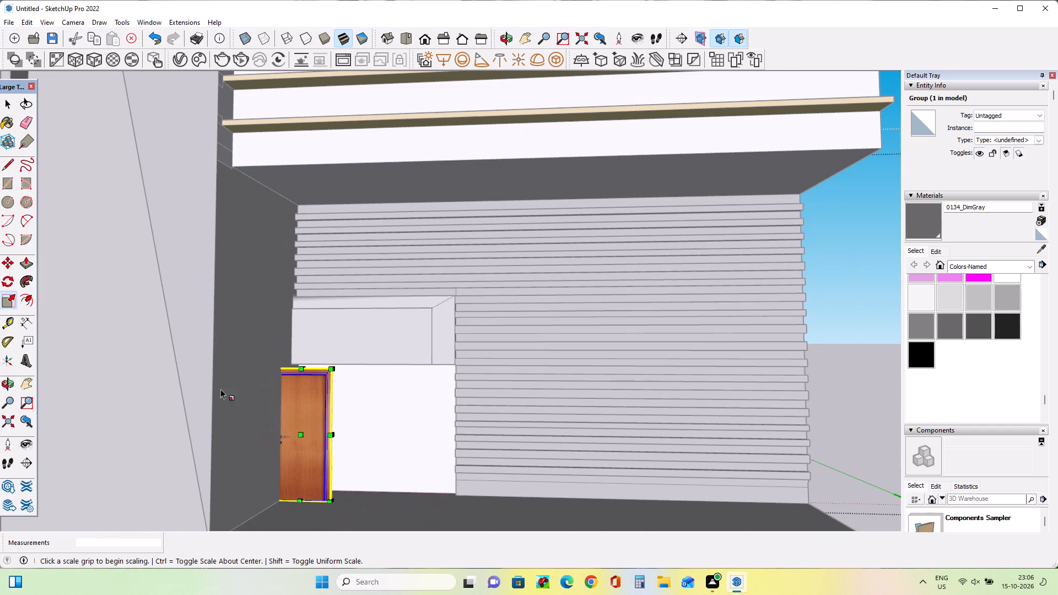
Move the scaled door into the white doorway, with its lower corner at the edge beside the ribbed wall.
left_click(3, 258)
left_click(332, 499)
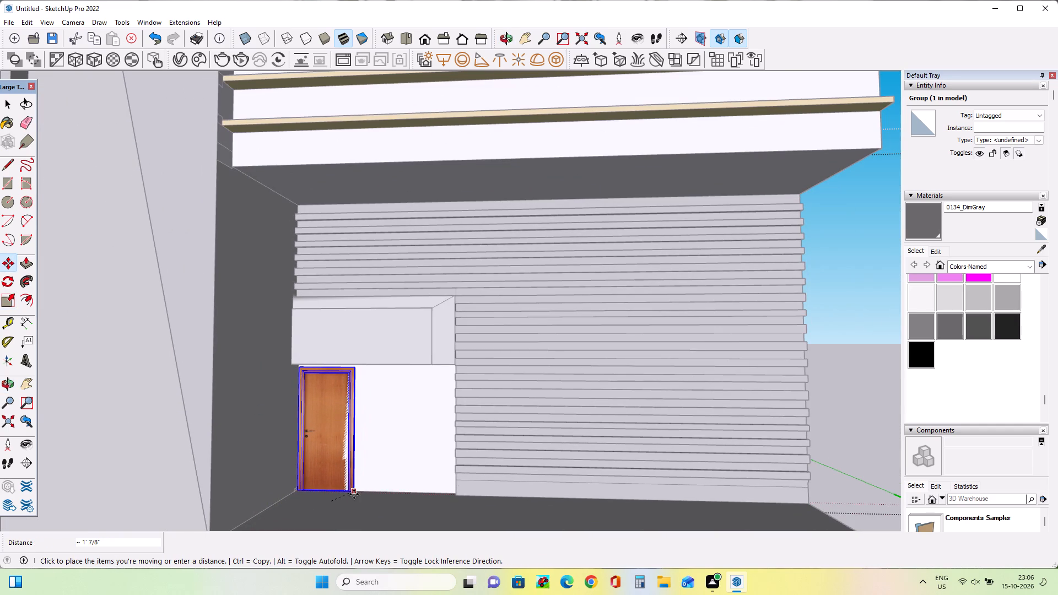
left_click(354, 494)
left_click(354, 493)
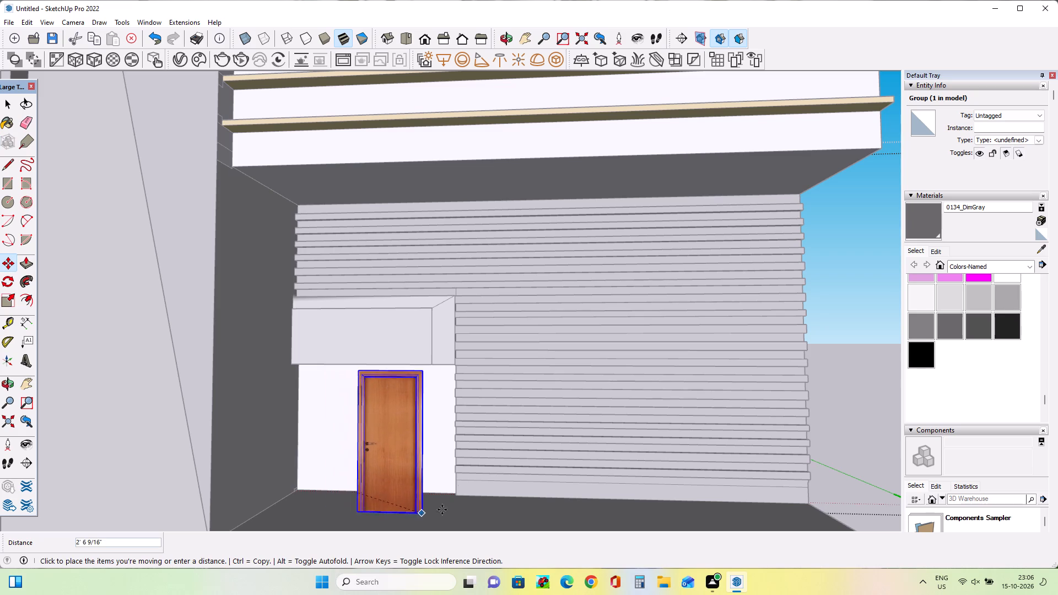
left_click(456, 496)
Examine the door's placement against the floor, the doorway edge and the ribbed wall from several angles.
middle_click_drag(363, 488, 488, 455)
scroll(431, 443, "up", 4)
scroll(457, 458, "down", 5)
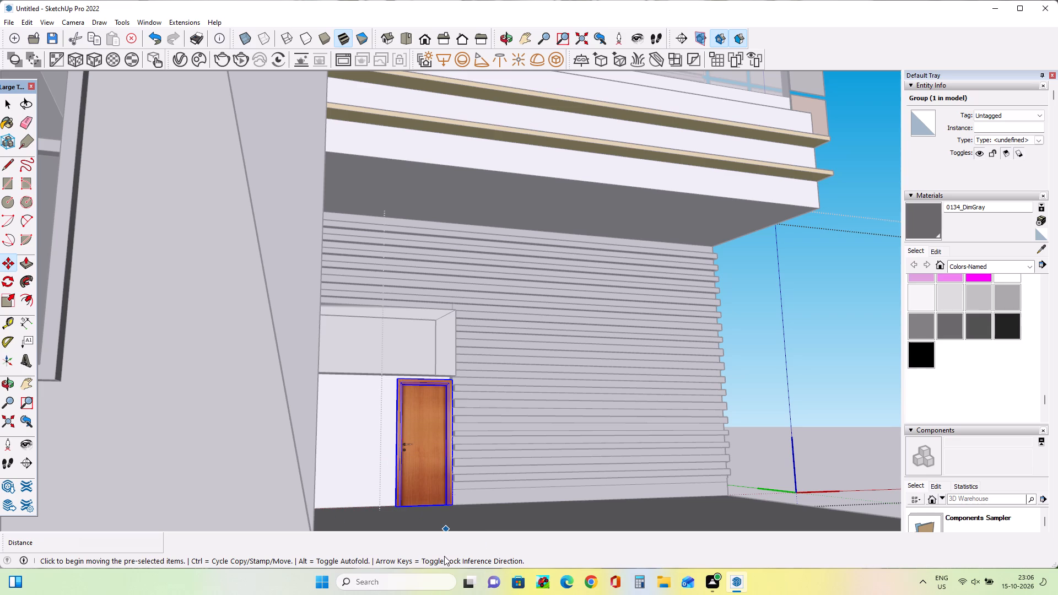
scroll(447, 529, "up", 16)
middle_click_drag(451, 504, 464, 509)
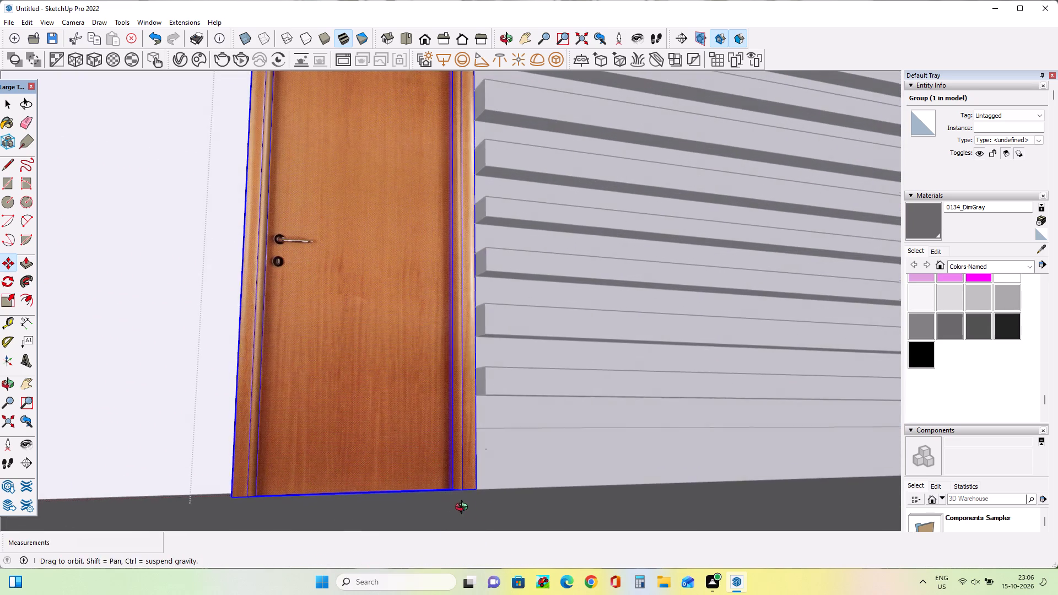
middle_click_drag(464, 509, 484, 512)
scroll(484, 512, "down", 6)
middle_click_drag(484, 500, 542, 494)
scroll(542, 494, "down", 3)
scroll(589, 486, "down", 3)
middle_click_drag(582, 488, 393, 504)
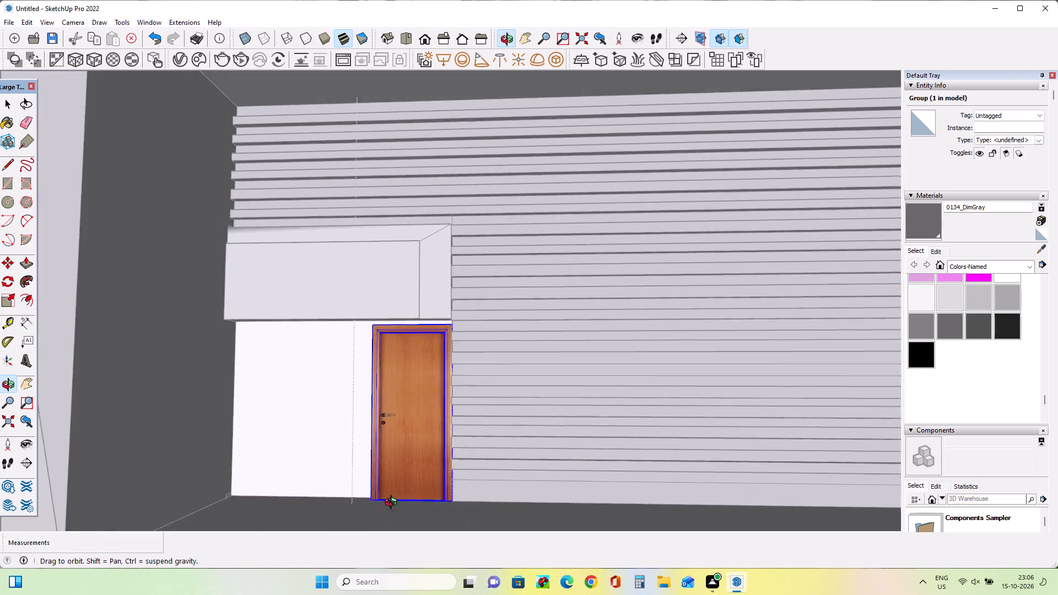
middle_click_drag(393, 504, 409, 504)
Stretch the plain door's width along the red axis to span the full width of the white doorway.
left_click(9, 300)
middle_click_drag(357, 408, 427, 418)
scroll(359, 410, "up", 14)
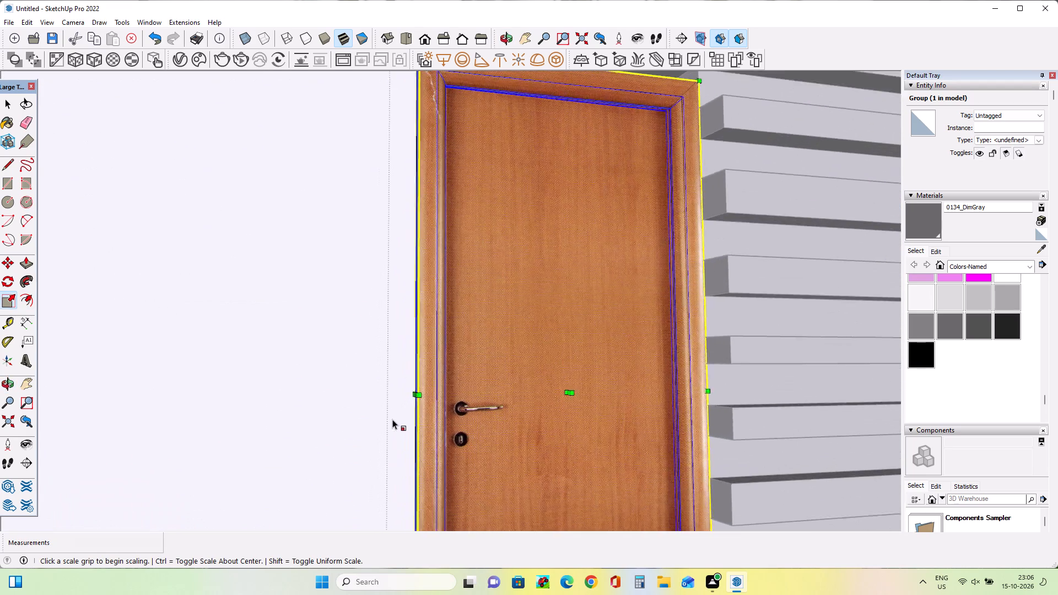
scroll(392, 419, "up", 2)
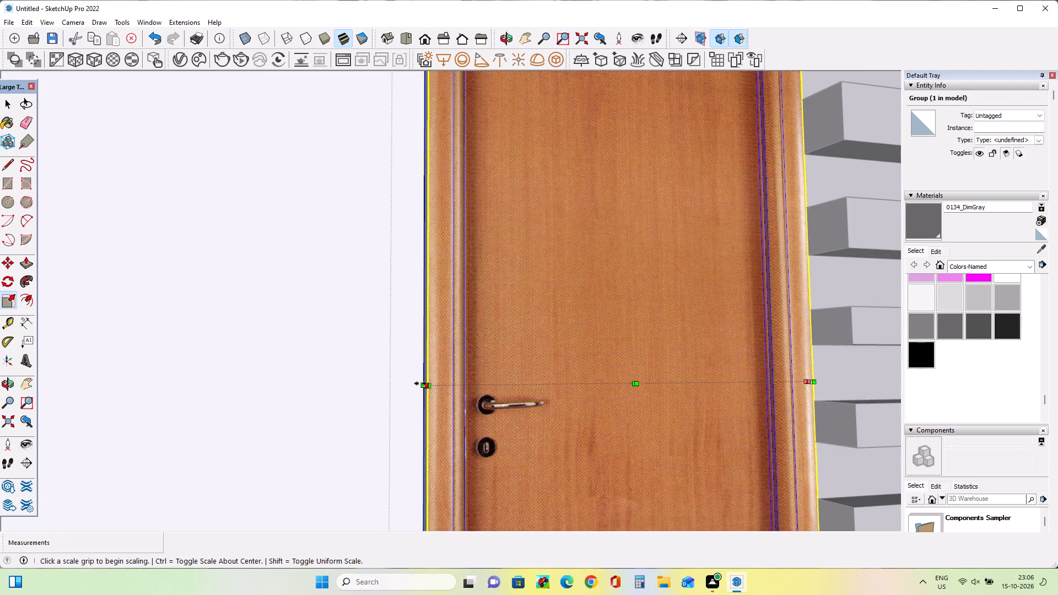
left_click(420, 383)
scroll(284, 383, "down", 17)
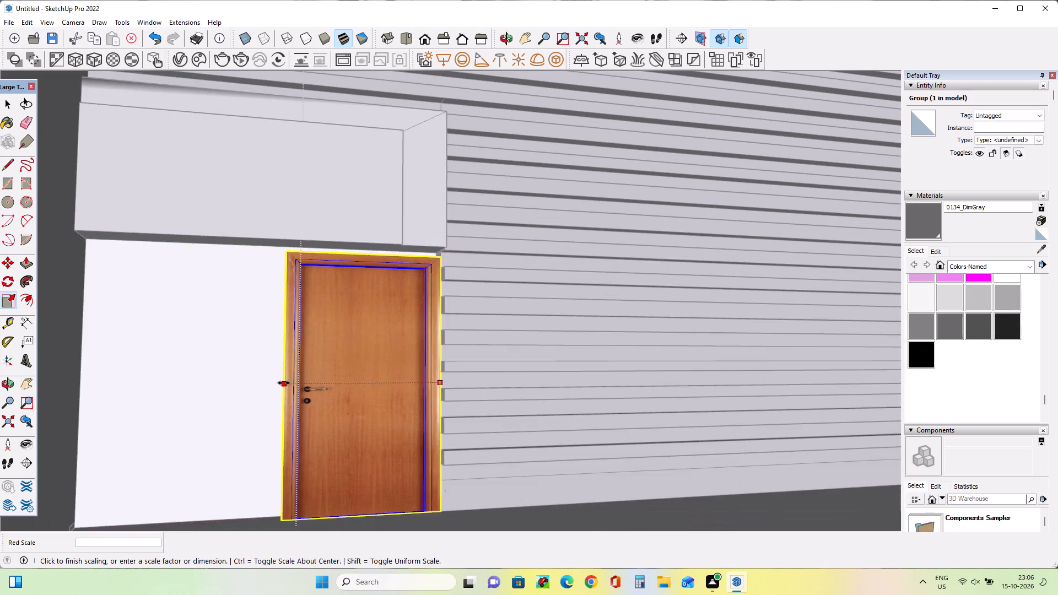
scroll(284, 383, "down", 2)
left_click(149, 391)
middle_click_drag(311, 415, 247, 441)
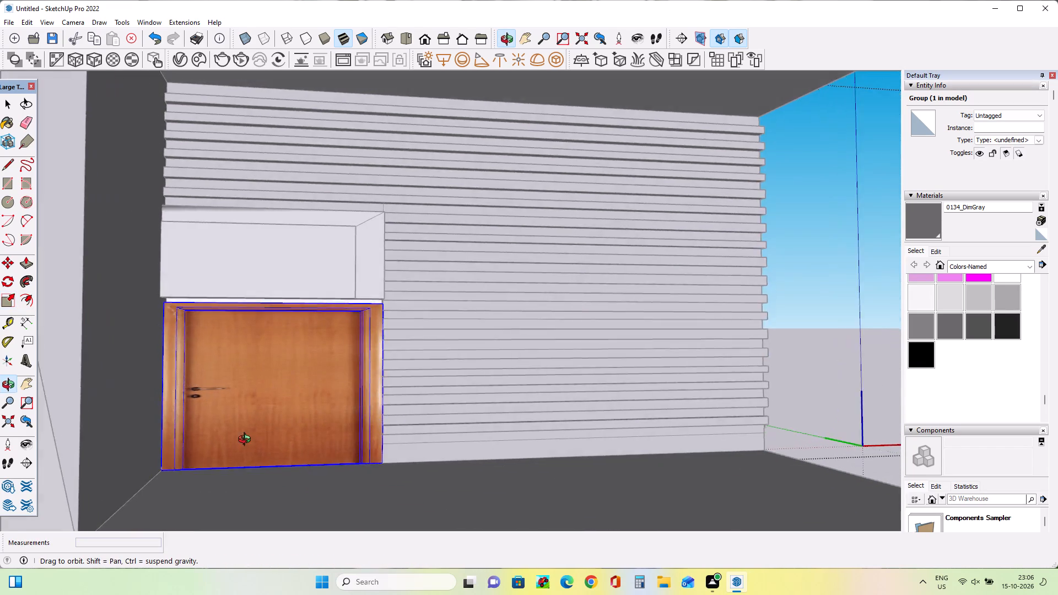
middle_click_drag(247, 441, 203, 464)
middle_click_drag(292, 422, 322, 366)
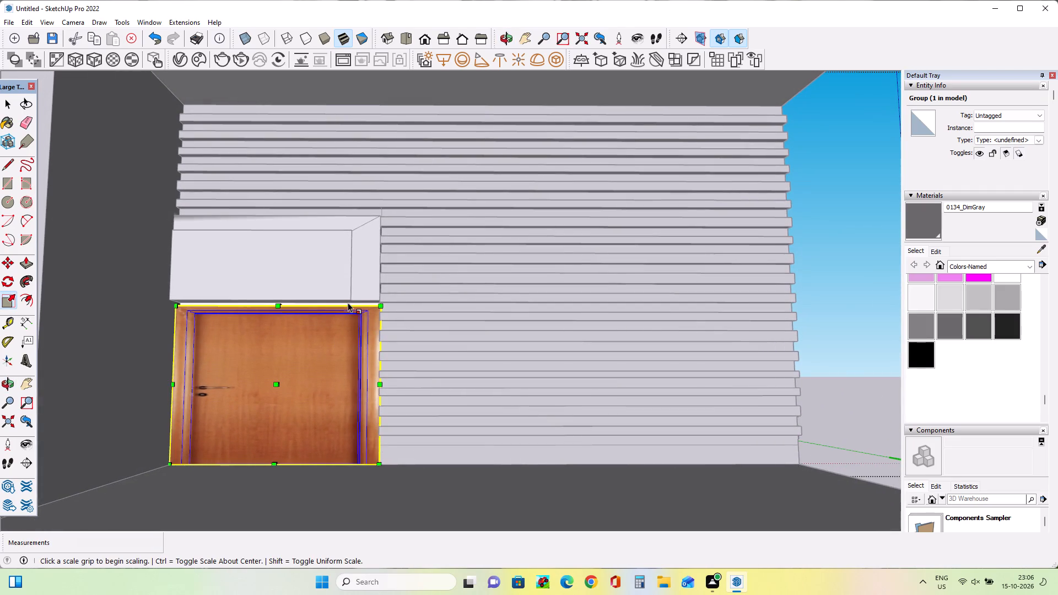
Compare the full-width plain door with the entrance in the reference image and with the glazed door beside the house.
scroll(346, 314, "up", 4)
middle_click_drag(347, 315, 372, 318)
scroll(373, 320, "down", 3)
scroll(373, 320, "up", 1)
scroll(373, 320, "down", 2)
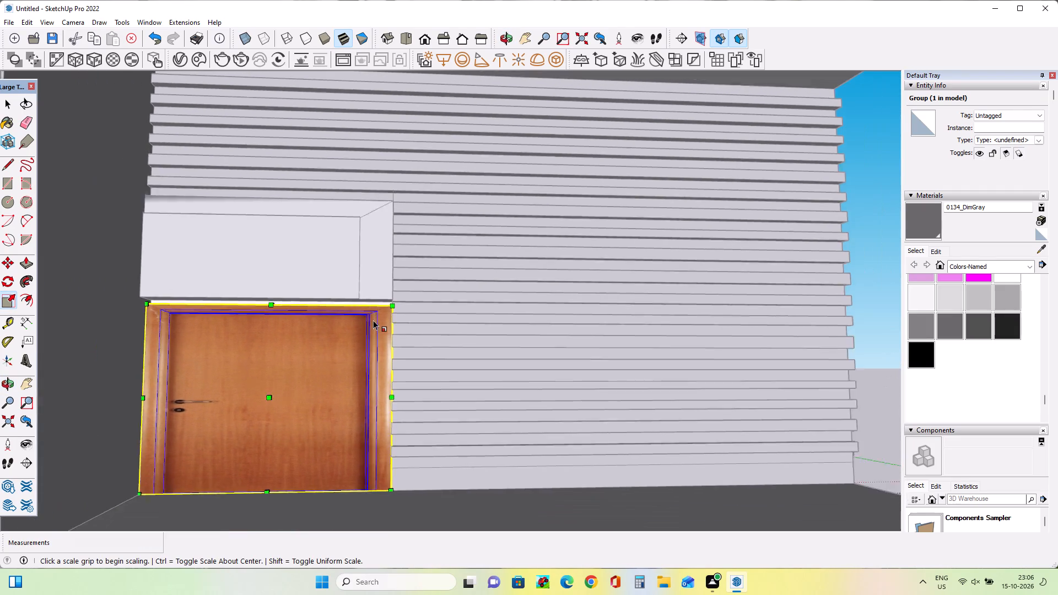
scroll(373, 320, "down", 2)
middle_click_drag(375, 324, 384, 365)
scroll(384, 365, "down", 13)
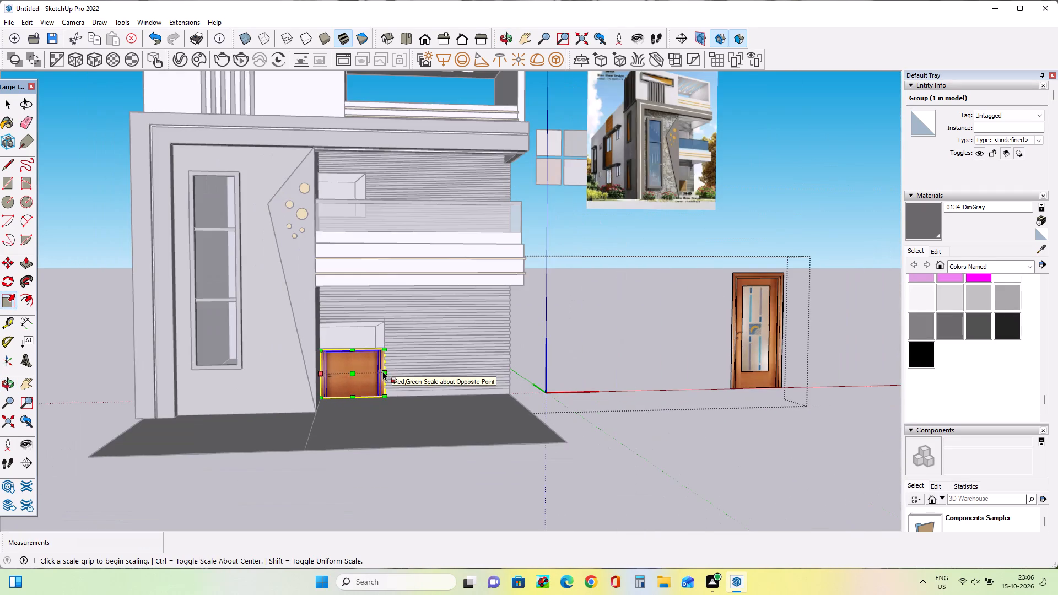
scroll(382, 371, "down", 4)
middle_click_drag(382, 371, 384, 381)
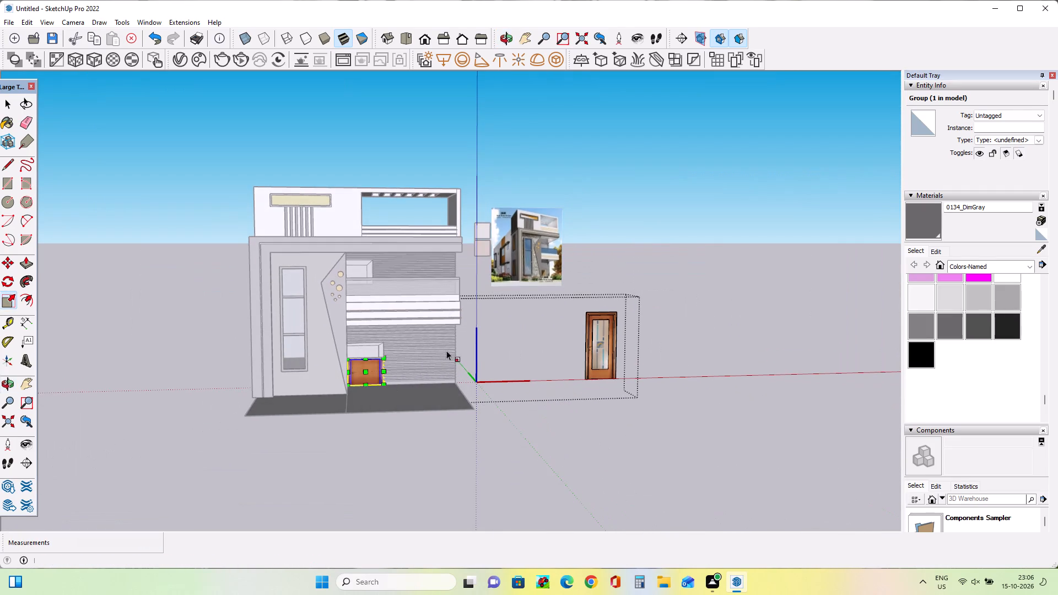
scroll(565, 268, "up", 18)
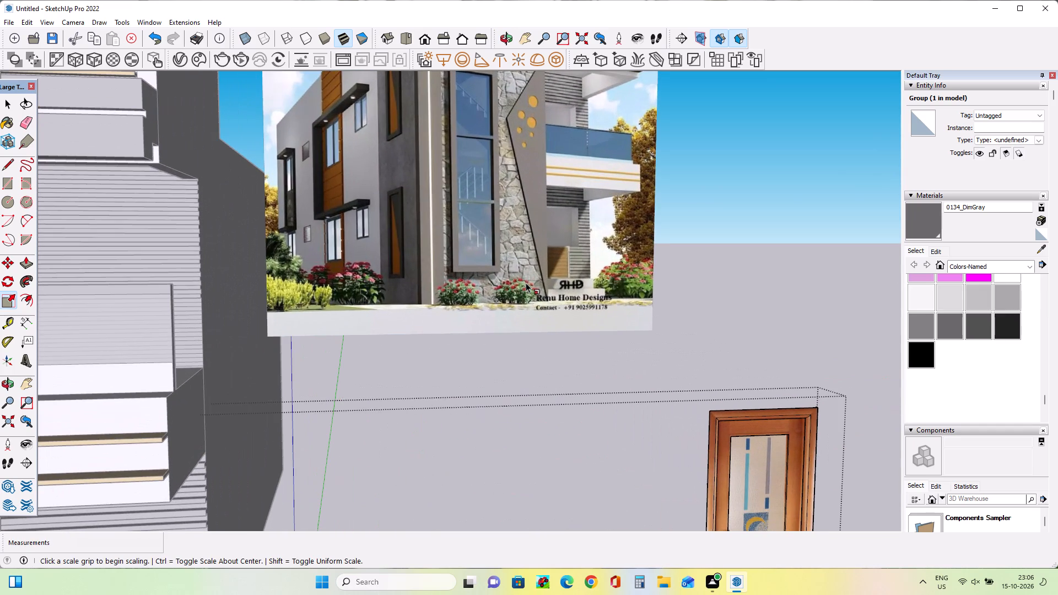
scroll(526, 283, "down", 17)
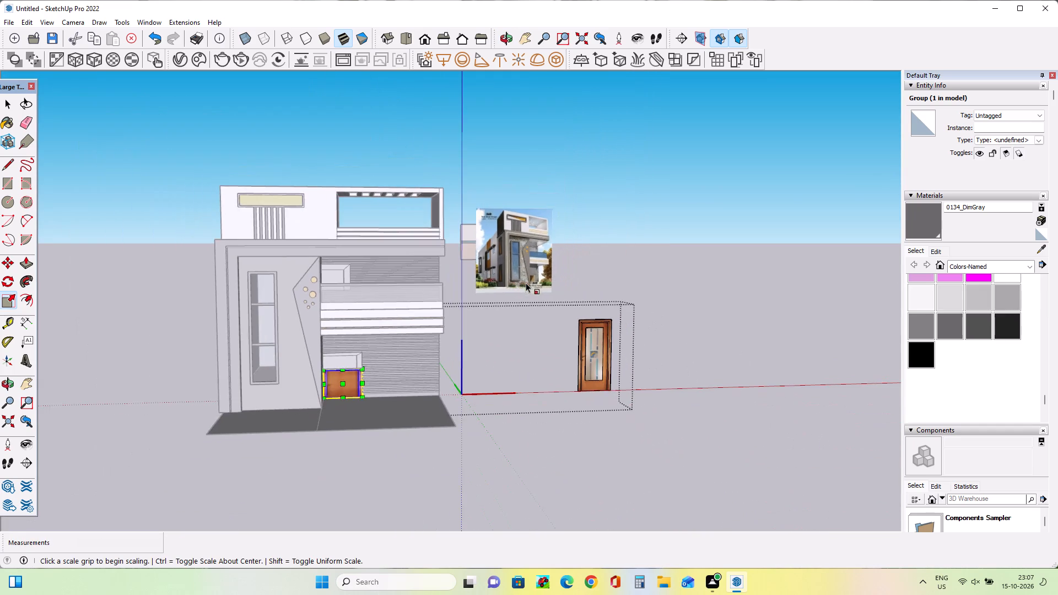
Undo the plain door's full-width stretch in the white doorway.
scroll(323, 409, "up", 6)
scroll(323, 409, "down", 1)
scroll(323, 409, "up", 8)
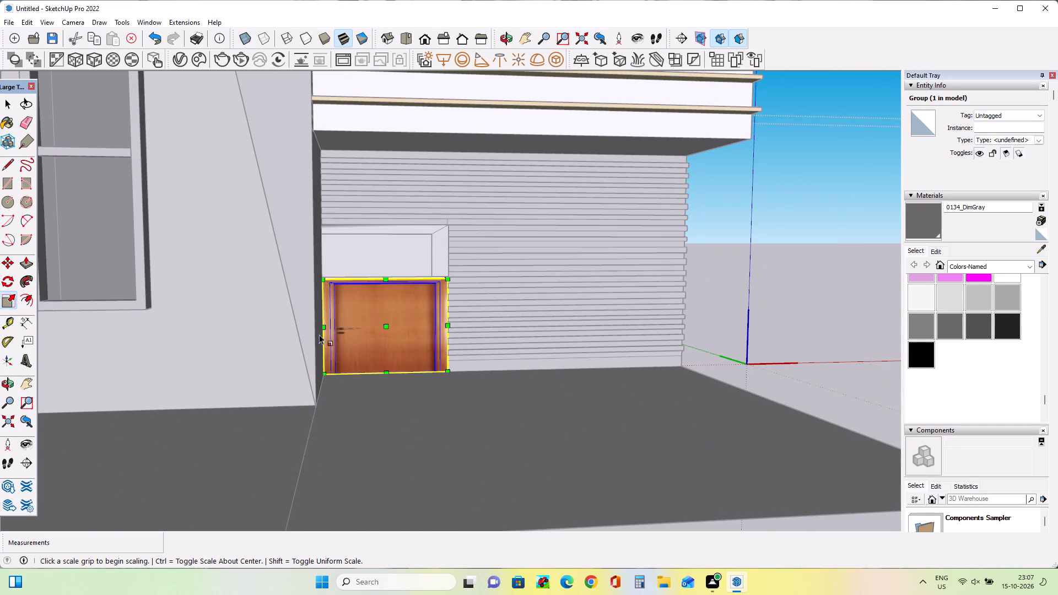
left_click(321, 326)
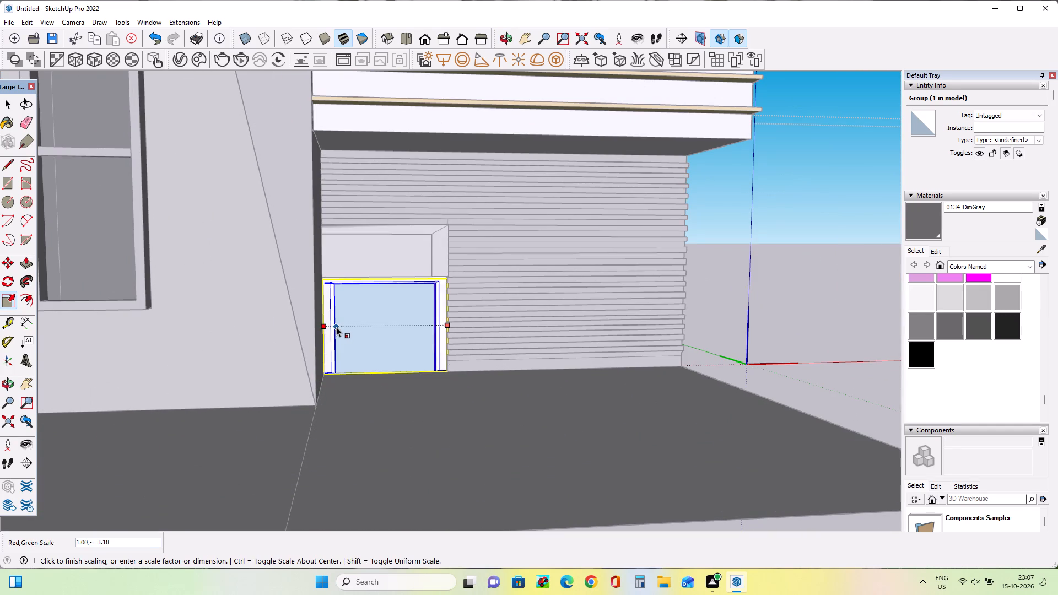
key("ctrl+z")
Widen the plain door away from the ribbed wall so it covers about half of the white doorway.
scroll(396, 327, "up", 1)
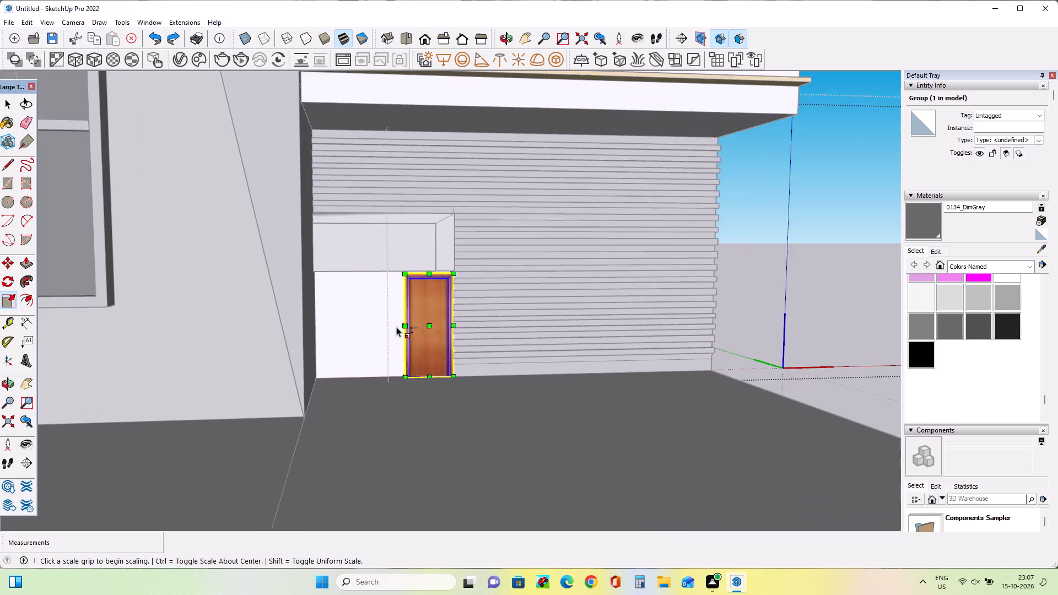
scroll(396, 327, "up", 7)
middle_click_drag(378, 332, 452, 364)
scroll(417, 316, "up", 3)
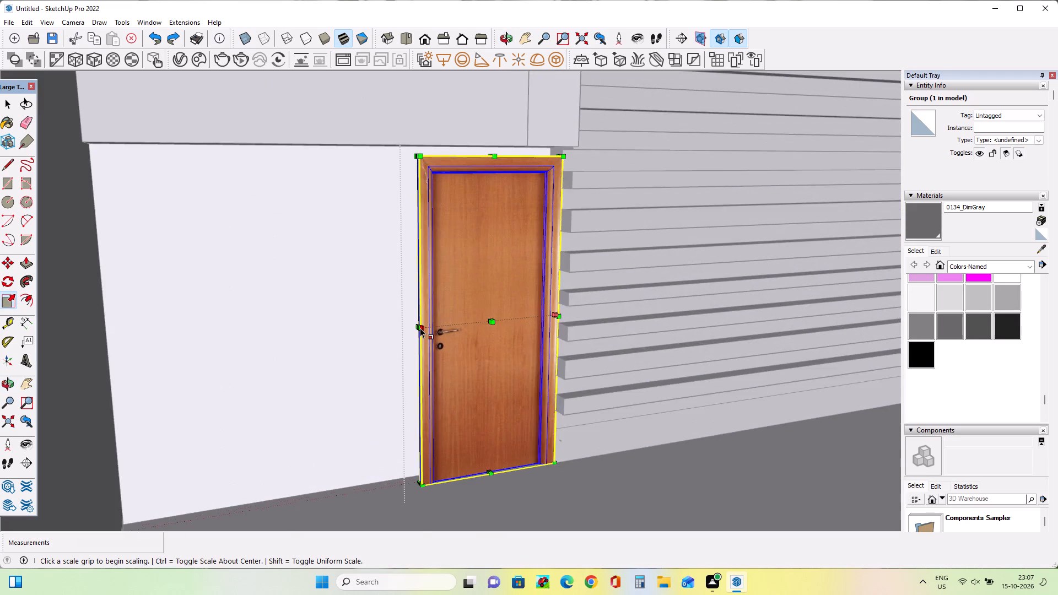
scroll(420, 328, "up", 3)
scroll(420, 330, "down", 1)
scroll(420, 330, "up", 6)
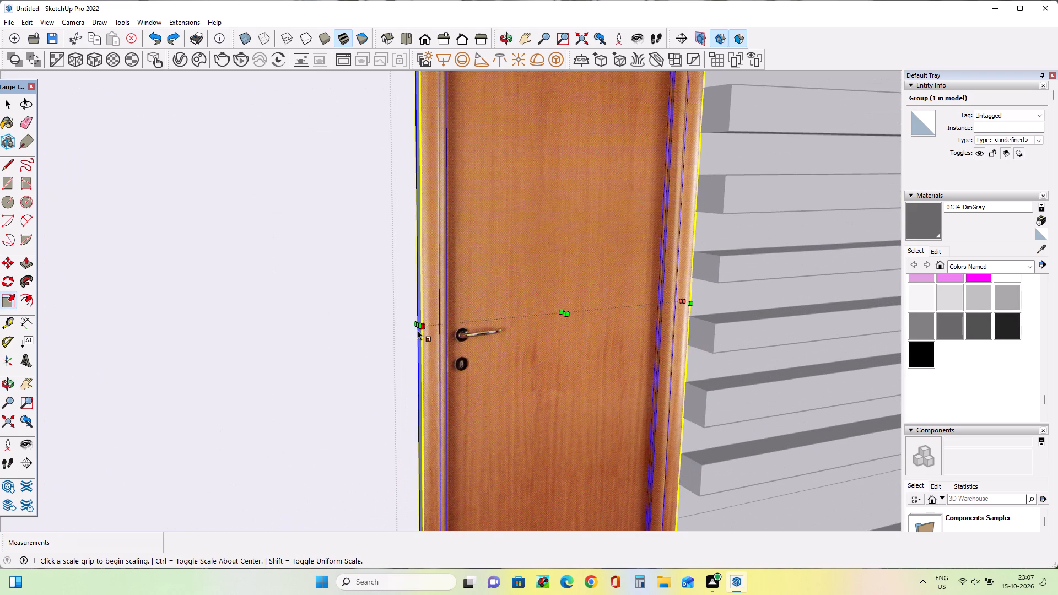
left_click(414, 328)
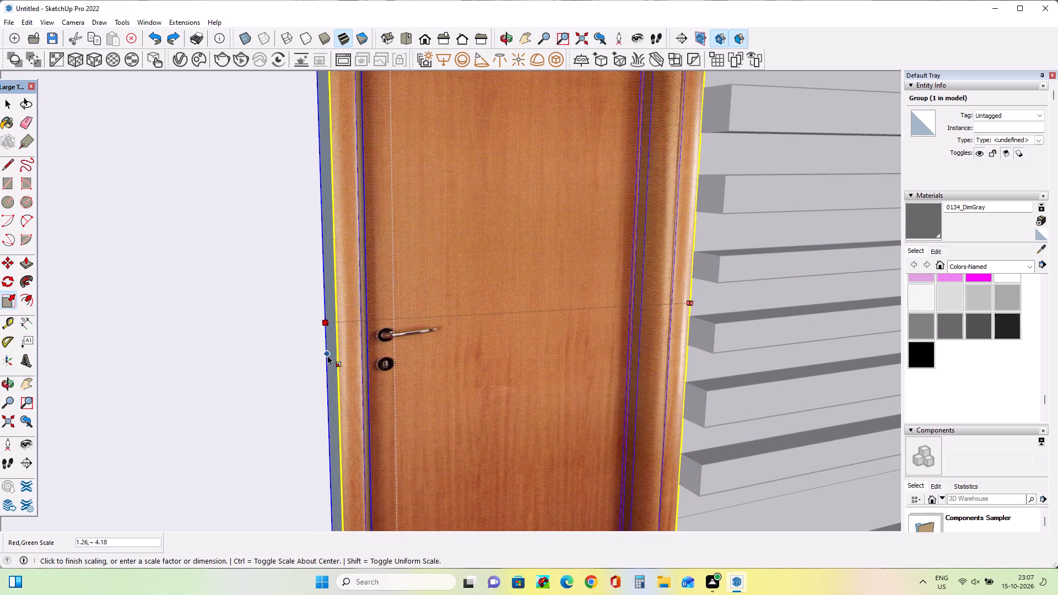
left_click(282, 341)
scroll(284, 351, "down", 17)
middle_click_drag(317, 403, 251, 365)
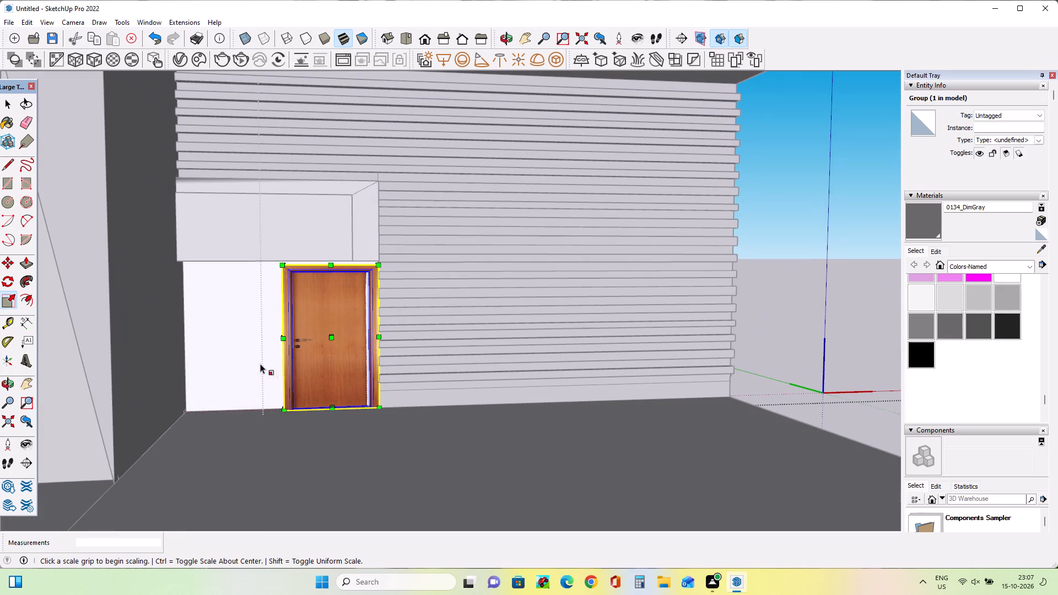
Leave the open group and examine how the widened door fits under the wall box and beside the ribbed wall.
left_click(1, 109)
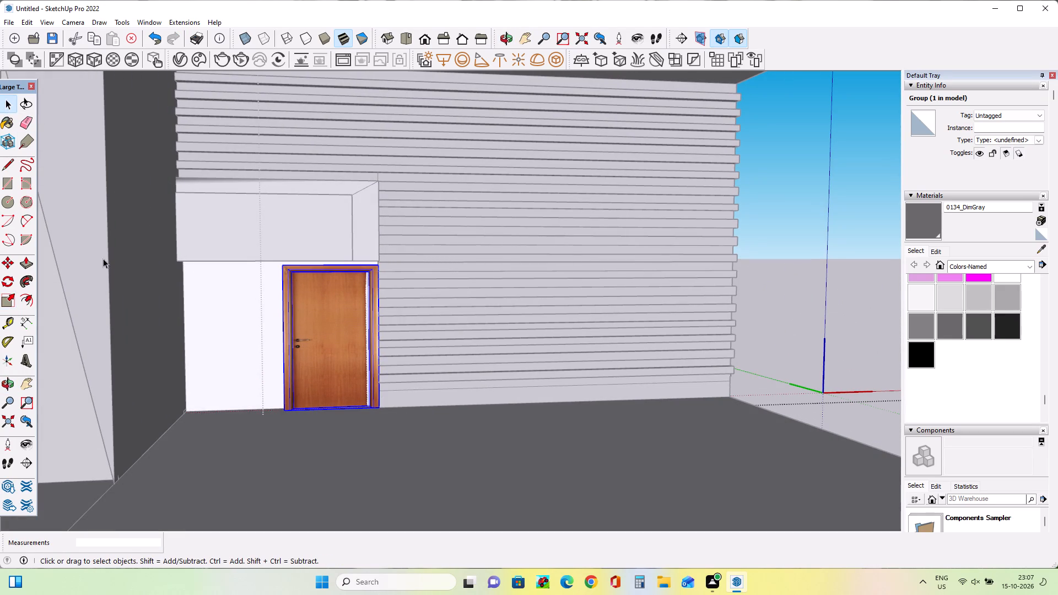
left_click(107, 270)
scroll(261, 289, "up", 4)
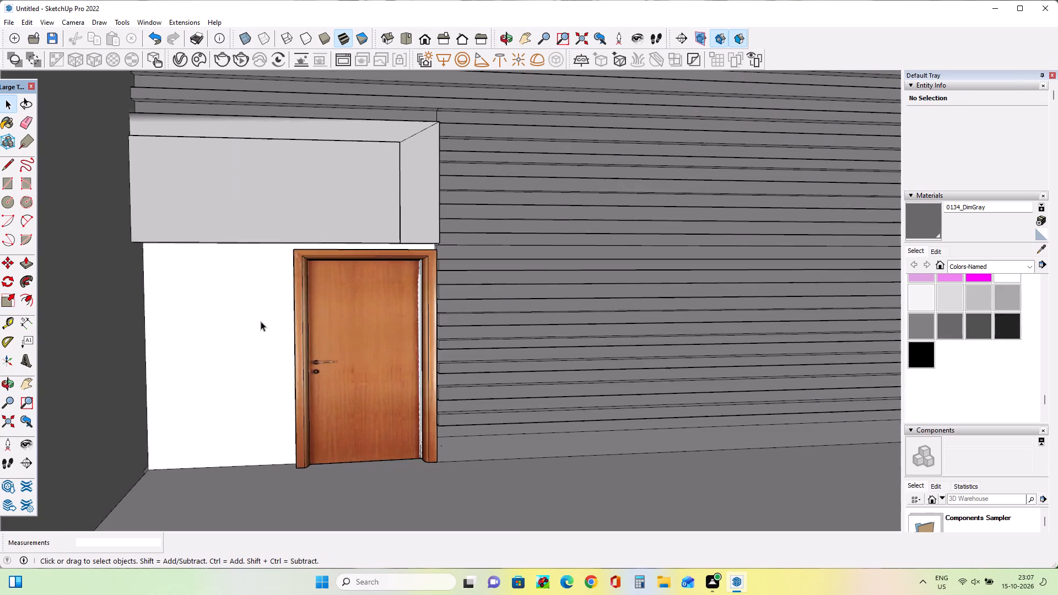
middle_click_drag(261, 322, 344, 297)
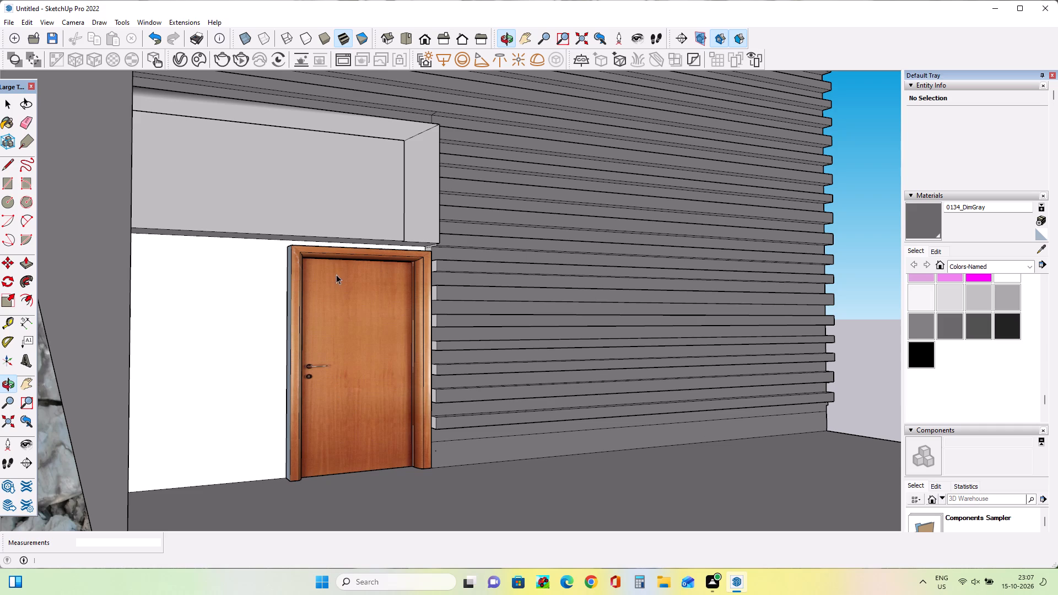
scroll(332, 265, "up", 3)
middle_click_drag(335, 267, 386, 248)
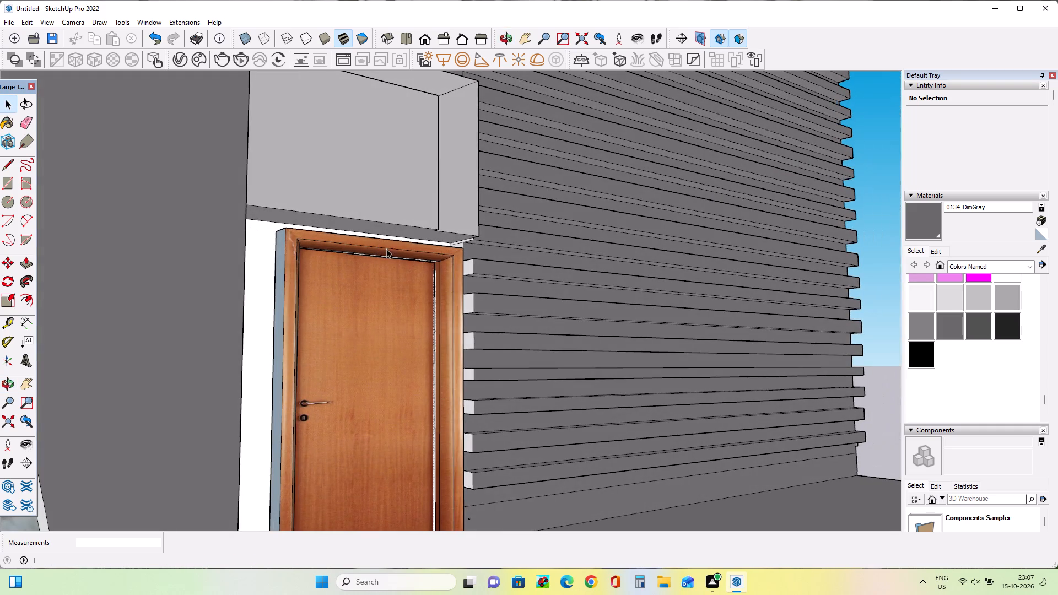
scroll(436, 371, "down", 5)
middle_click_drag(436, 371, 307, 390)
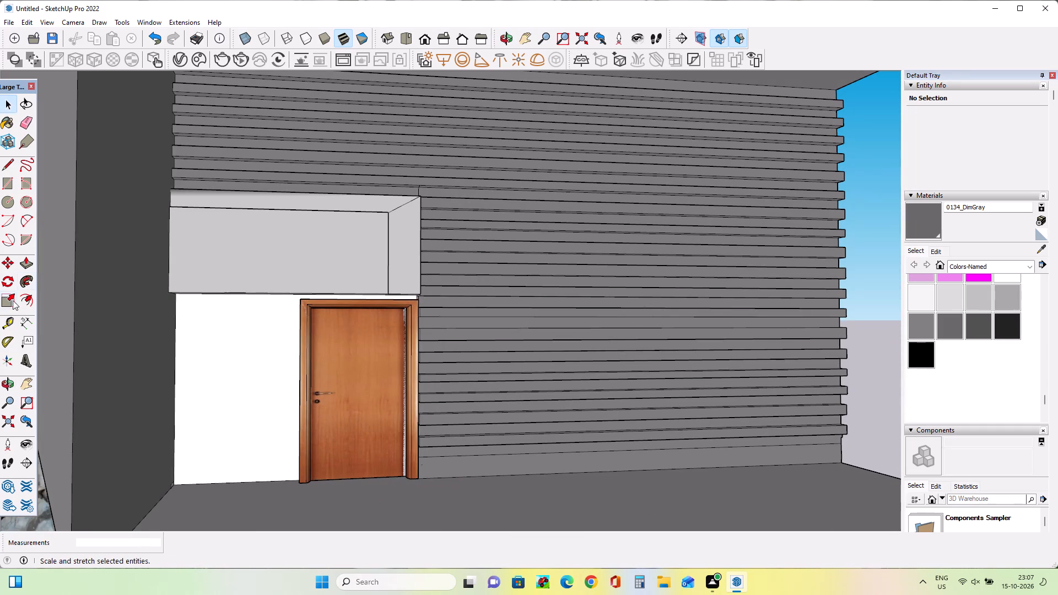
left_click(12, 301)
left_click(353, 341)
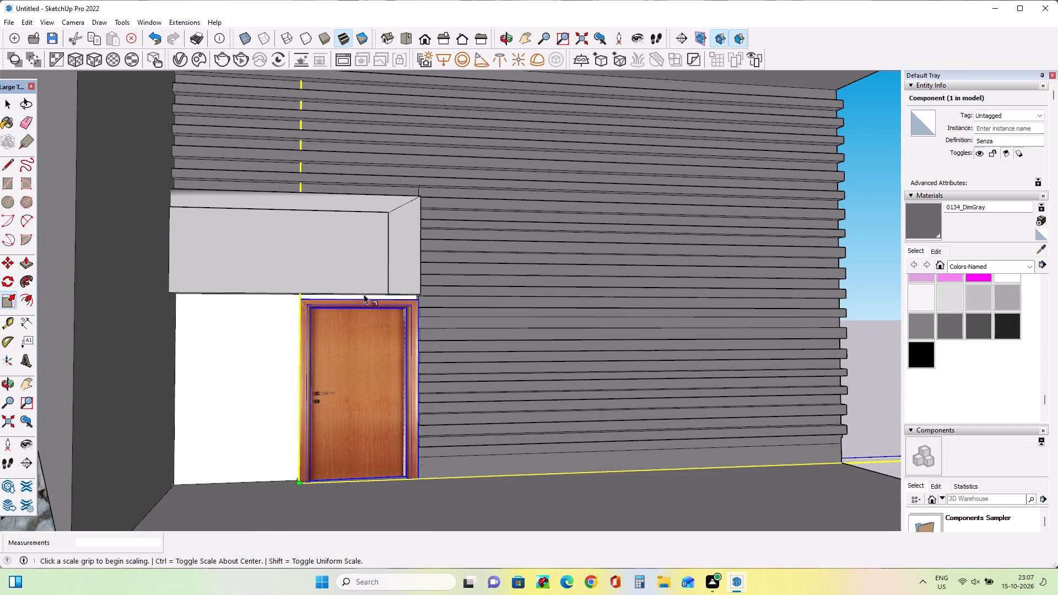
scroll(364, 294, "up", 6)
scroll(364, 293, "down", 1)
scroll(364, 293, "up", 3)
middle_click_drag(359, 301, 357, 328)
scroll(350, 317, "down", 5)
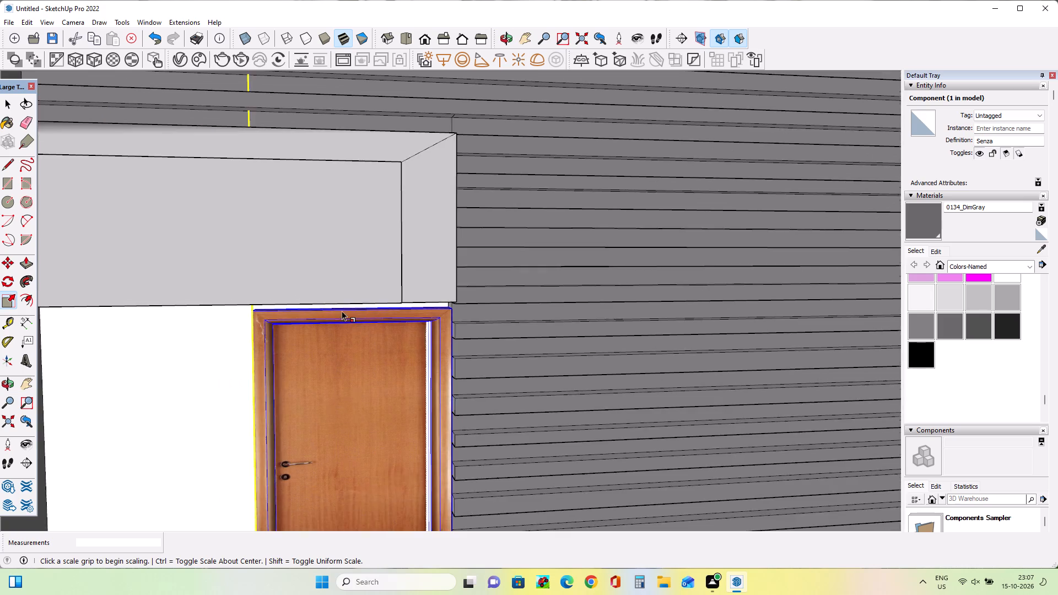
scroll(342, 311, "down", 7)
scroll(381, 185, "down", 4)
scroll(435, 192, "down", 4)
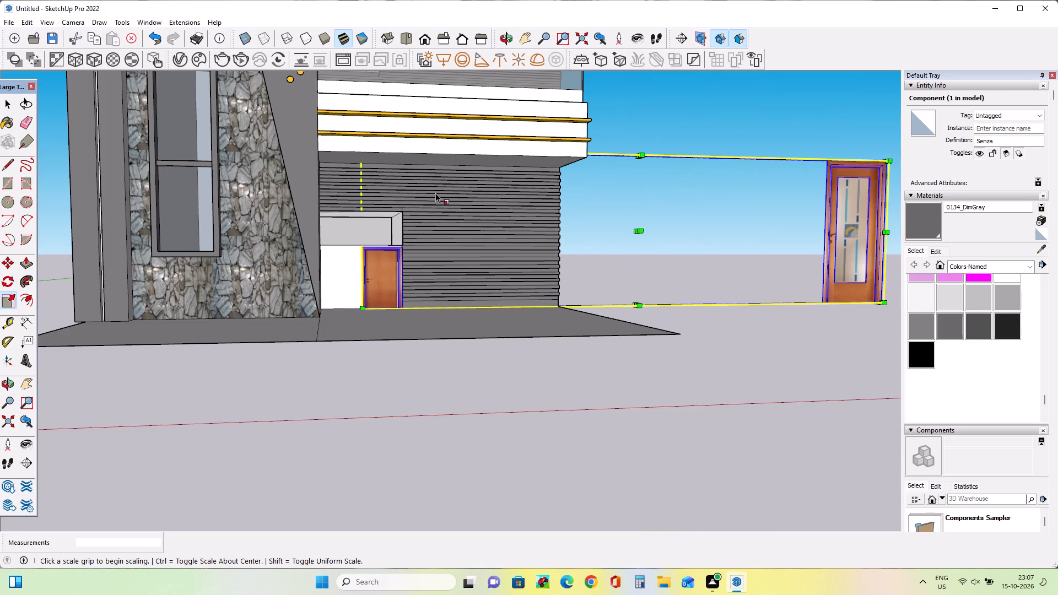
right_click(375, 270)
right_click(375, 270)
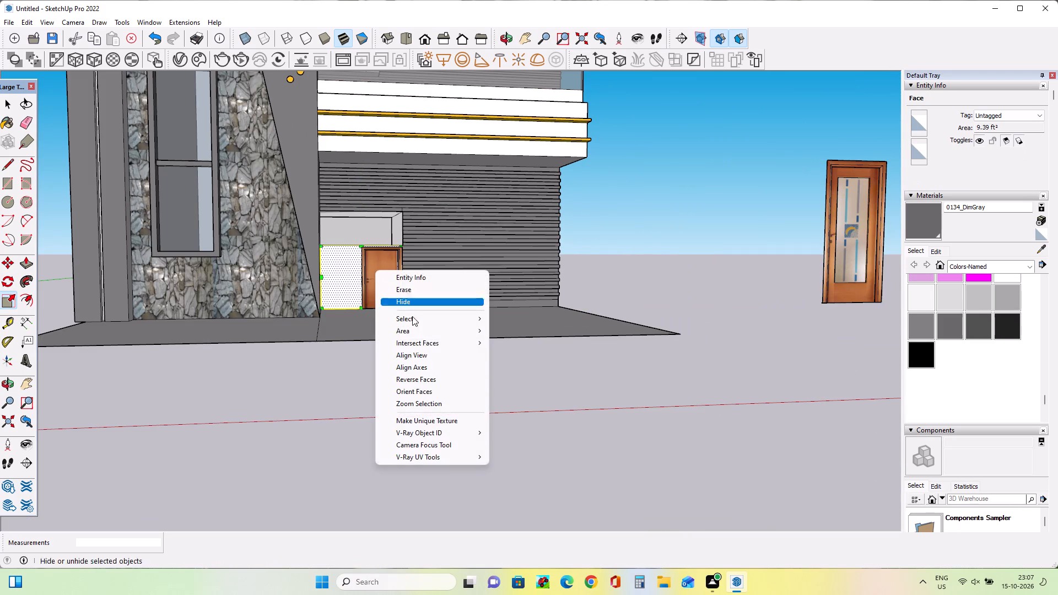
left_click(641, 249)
Examine the doorway, the floor slab and the underside of the wall box around the door from low angles.
scroll(338, 289, "up", 8)
middle_click_drag(394, 224, 402, 183)
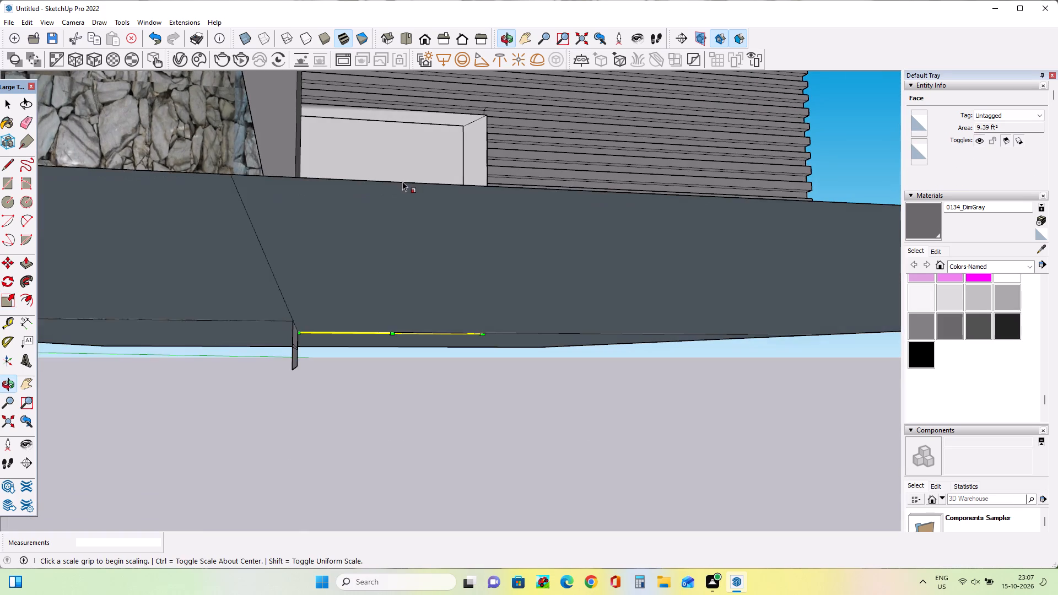
scroll(405, 187, "up", 3)
middle_click_drag(406, 216, 406, 307)
scroll(373, 259, "down", 2)
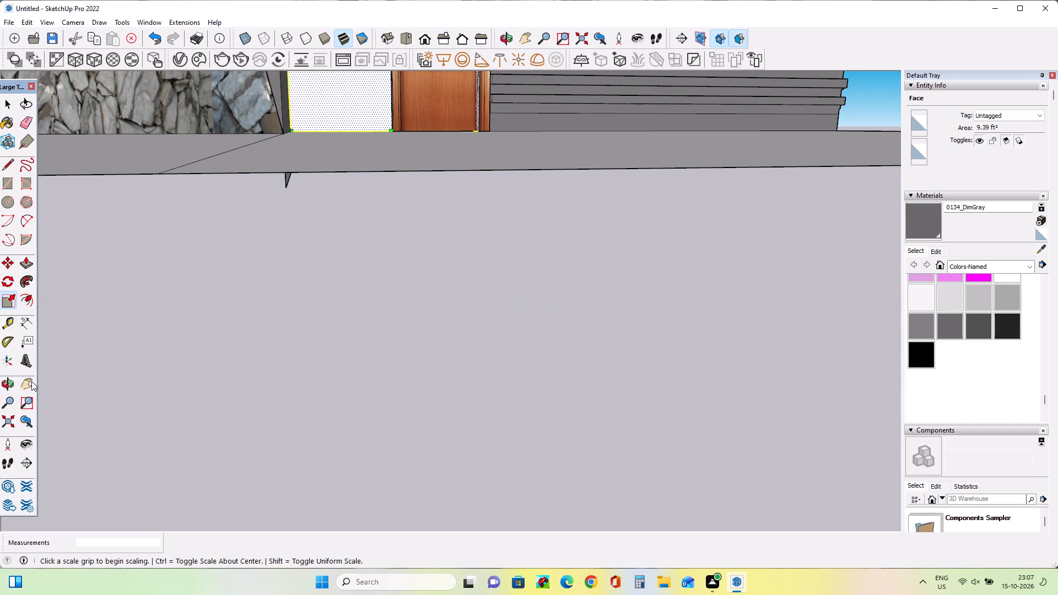
left_click(31, 381)
left_click_drag(259, 275, 258, 502)
middle_click_drag(393, 265, 408, 198)
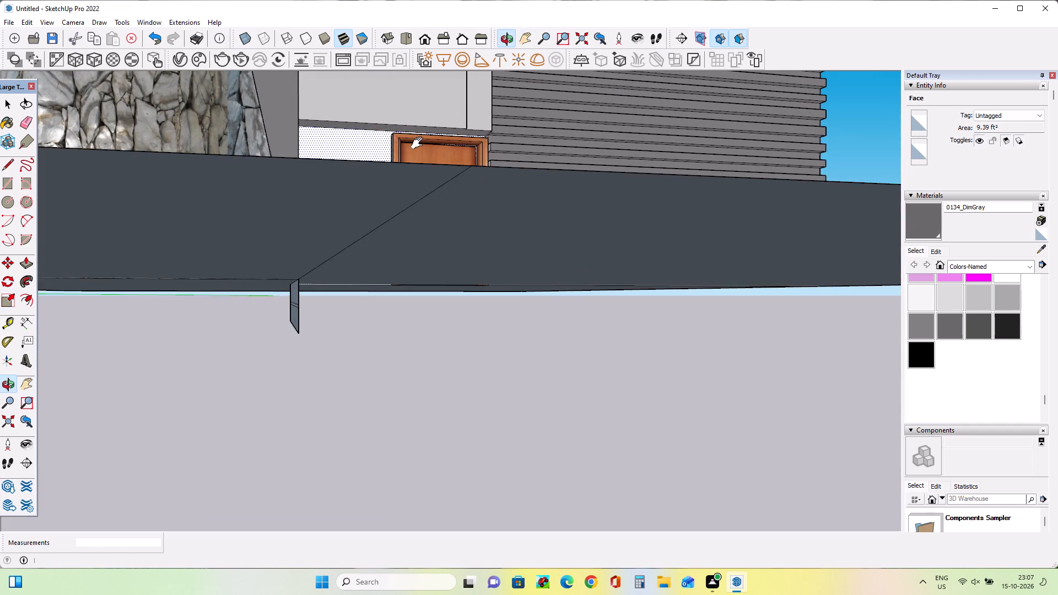
scroll(419, 143, "up", 1)
scroll(419, 143, "down", 1)
scroll(419, 143, "up", 2)
left_click_drag(392, 199, 369, 398)
scroll(417, 364, "up", 1)
middle_click_drag(417, 358, 407, 309)
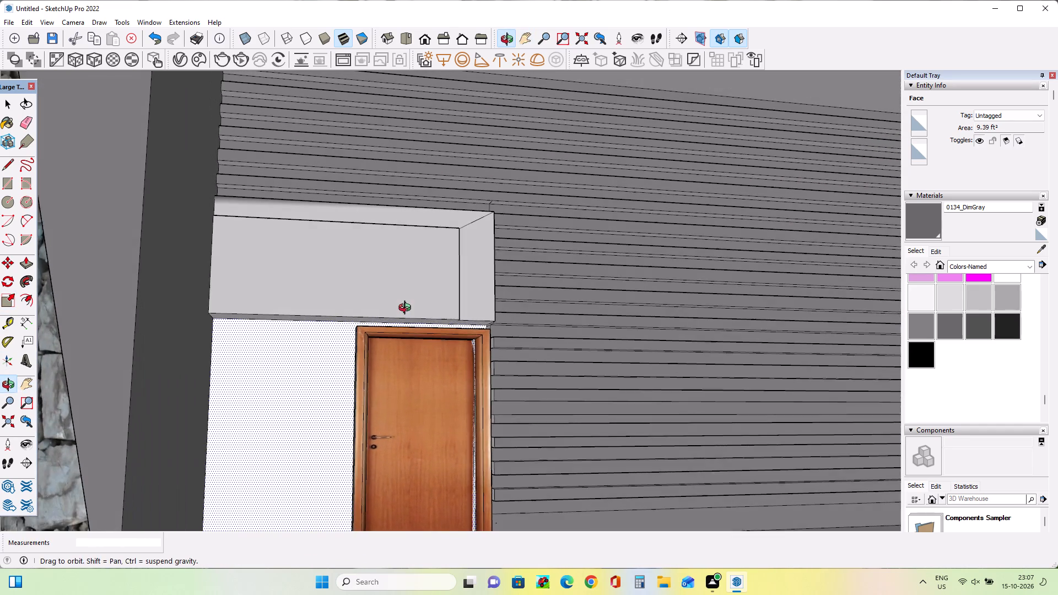
middle_click_drag(407, 309, 408, 306)
scroll(421, 347, "up", 3)
scroll(417, 340, "down", 10)
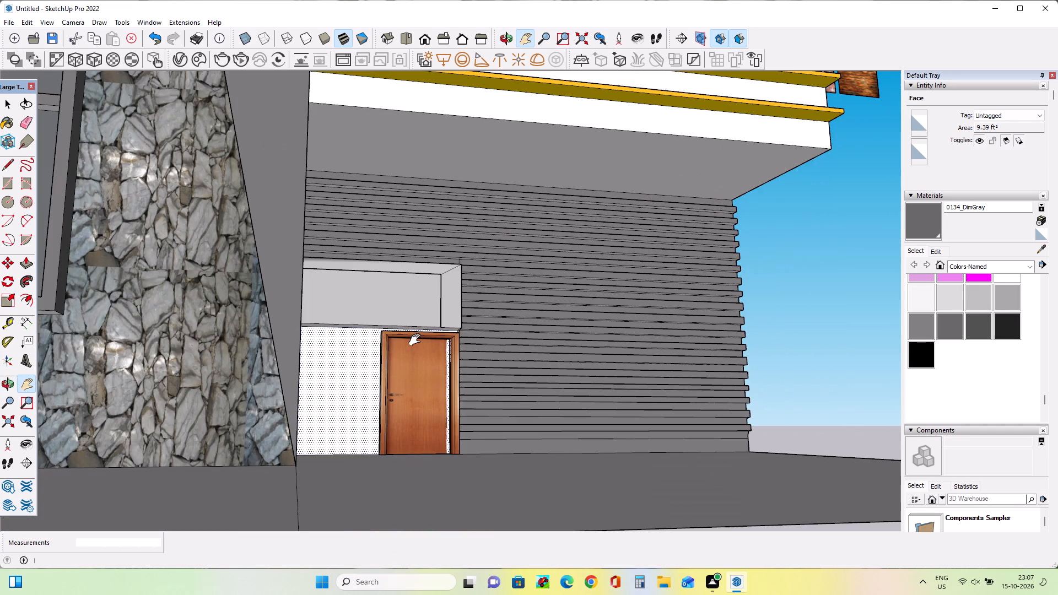
left_click(7, 100)
double_click(824, 306)
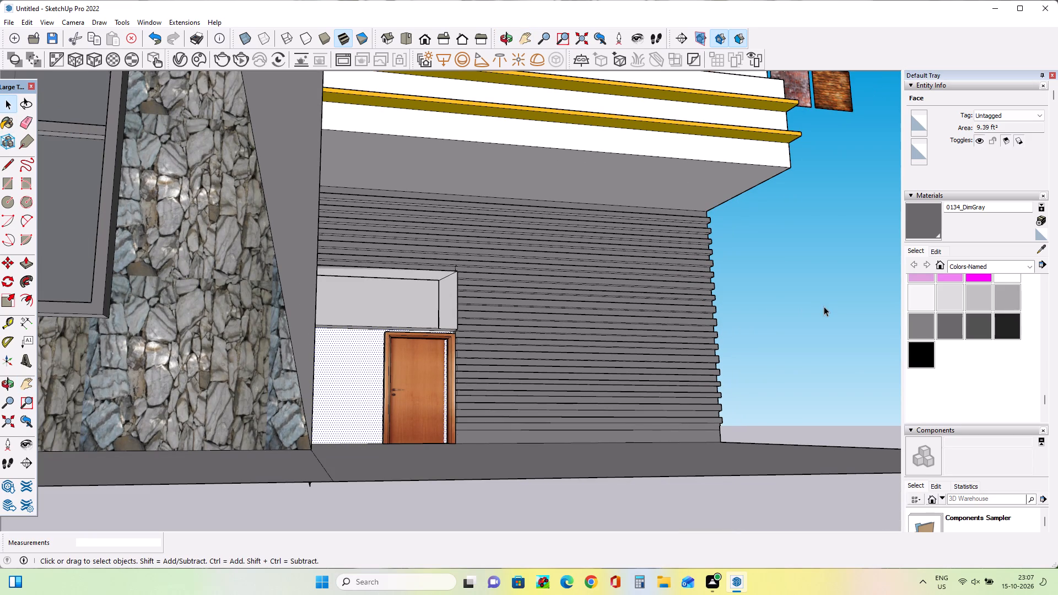
left_click(818, 318)
Select the plain door inside the Senza component and move its lower corner to the base edge of the ribbed wall.
scroll(469, 352, "up", 5)
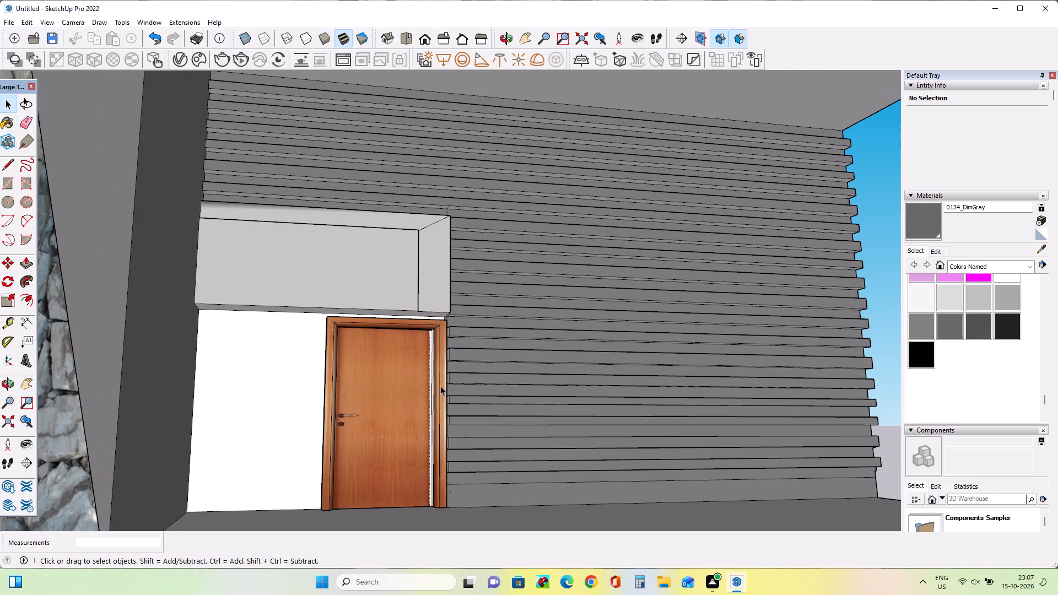
left_click(423, 388)
left_click(408, 435)
double_click(349, 421)
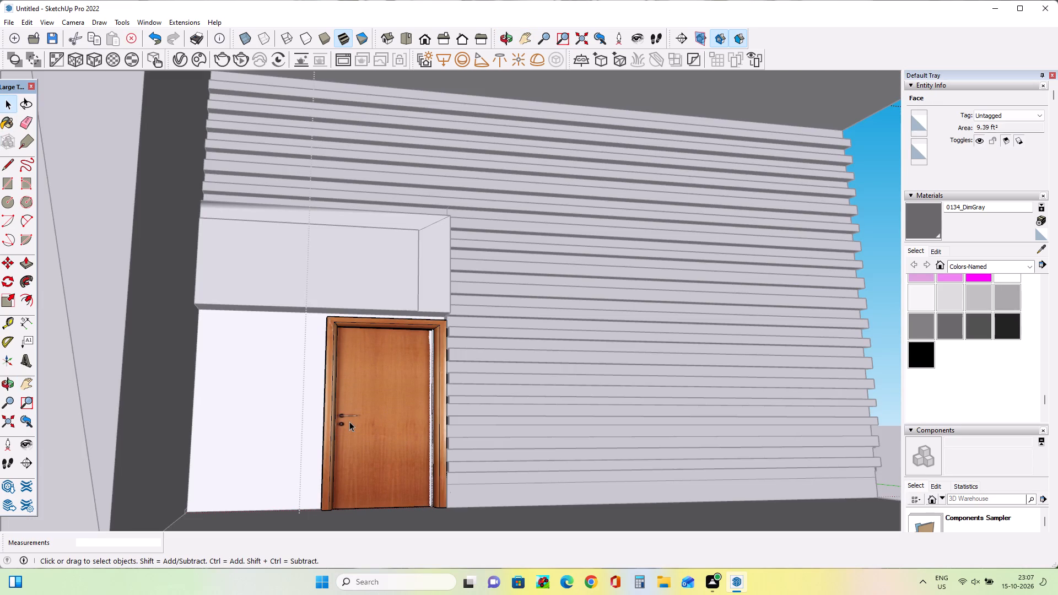
left_click(349, 421)
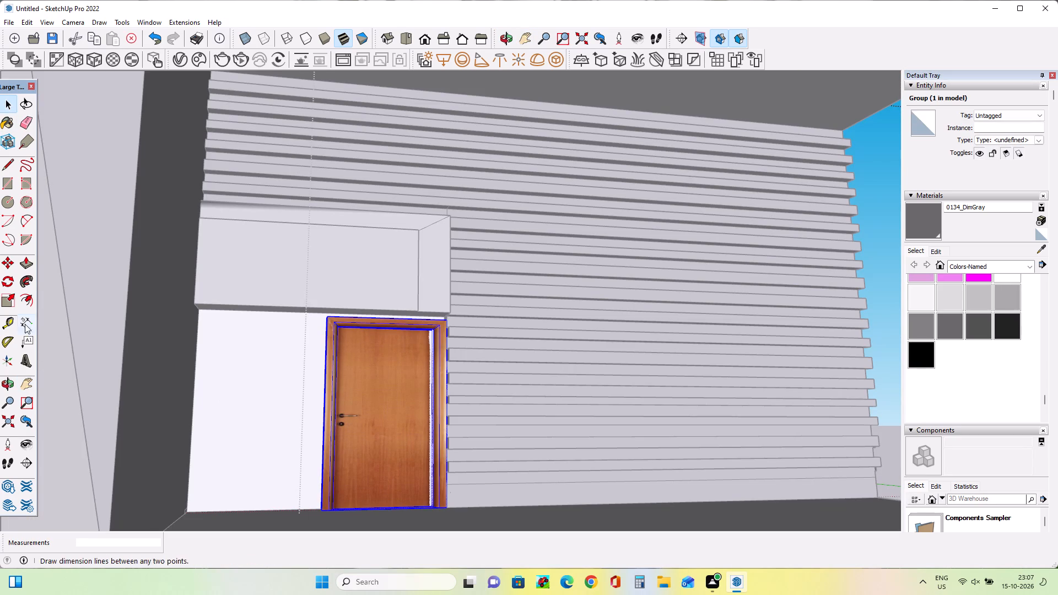
left_click(8, 273)
left_click(14, 261)
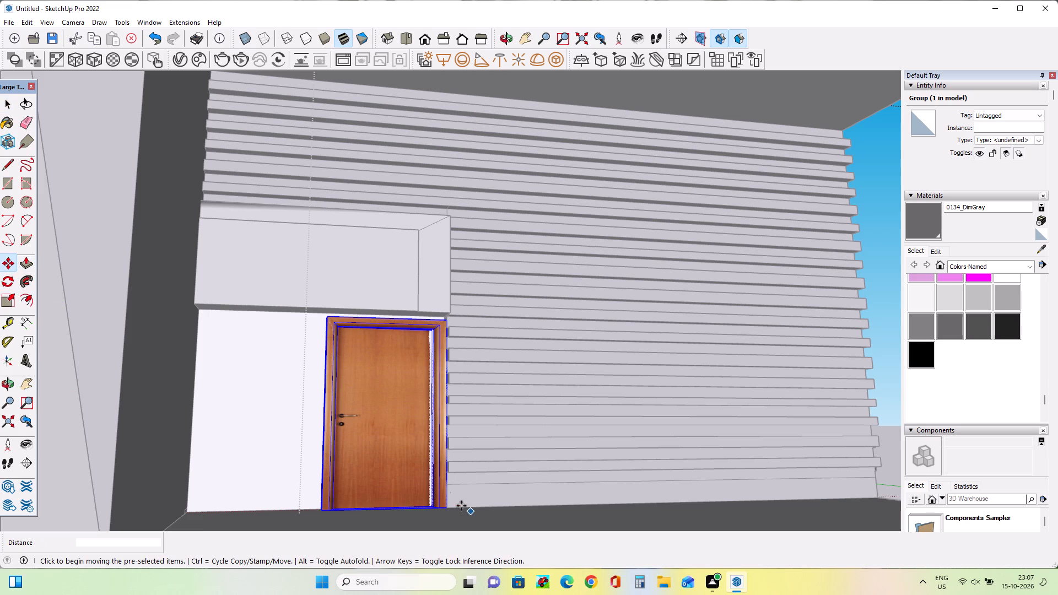
left_click(441, 503)
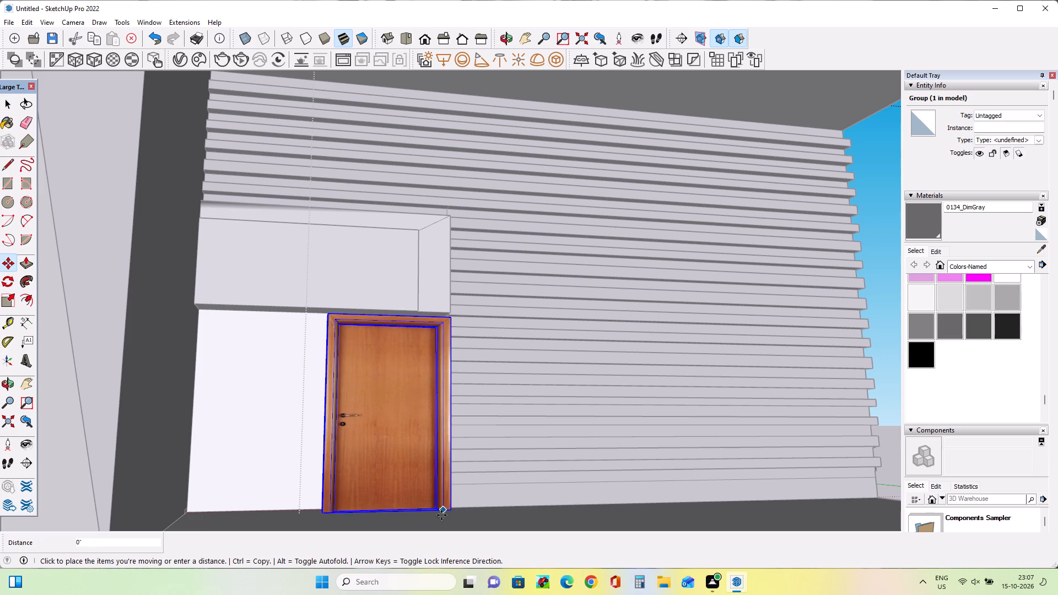
left_click(441, 517)
scroll(443, 521, "up", 6)
middle_click_drag(481, 507, 376, 530)
left_click(439, 509)
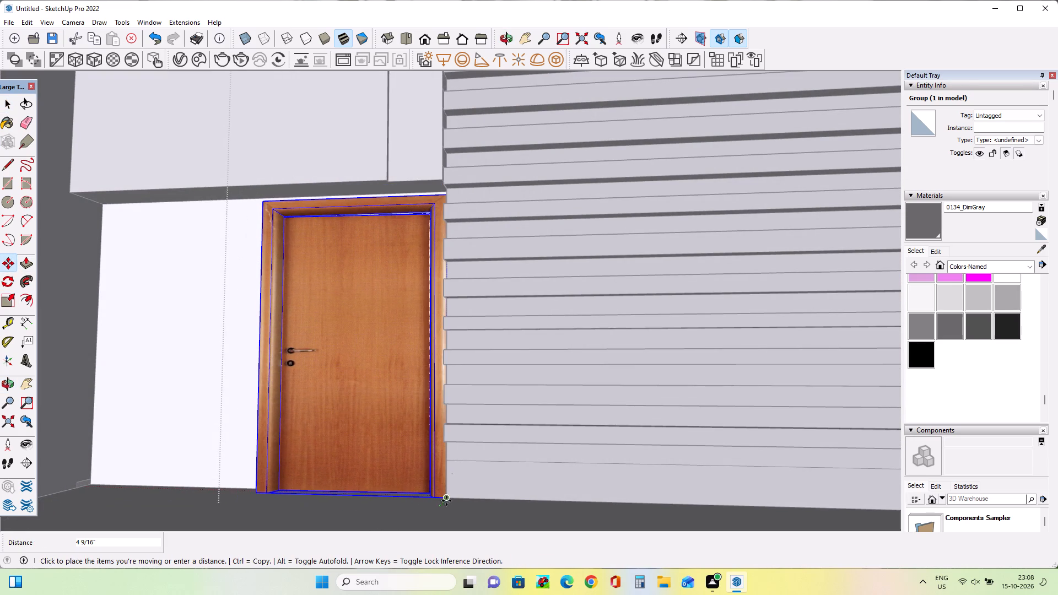
left_click(446, 501)
left_click(446, 505)
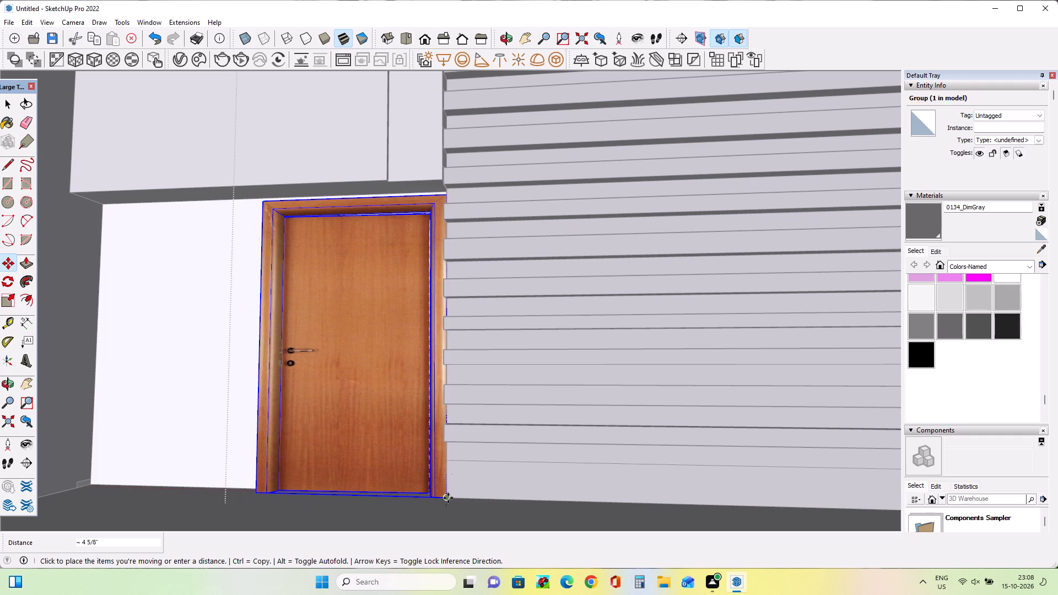
left_click(448, 500)
middle_click_drag(467, 507, 595, 550)
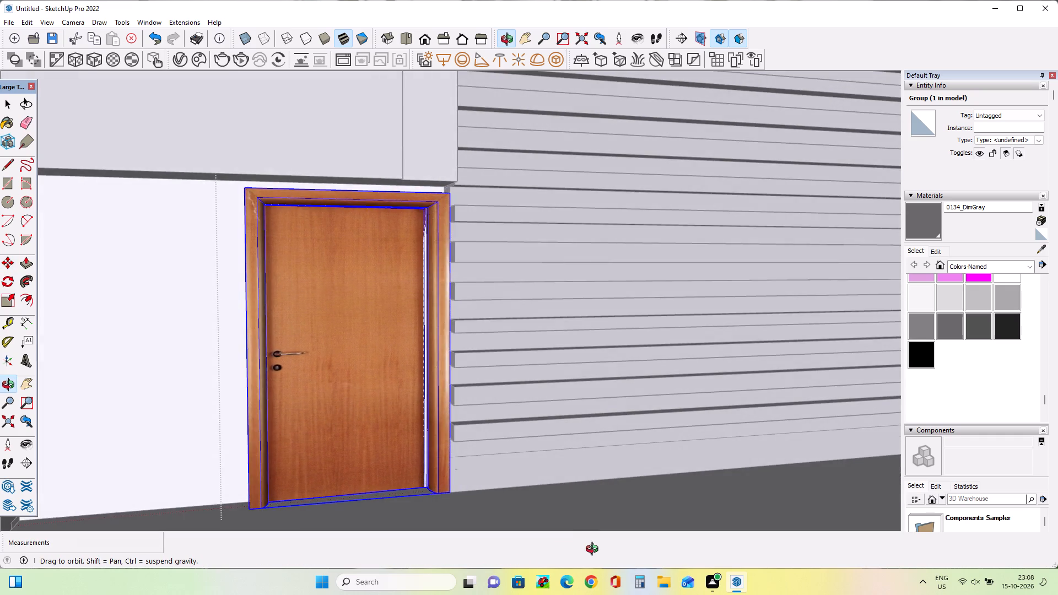
Move the plain door away from the ribbed wall and forward, clear of the white doorway surface.
middle_click_drag(595, 550, 511, 548)
left_click(341, 396)
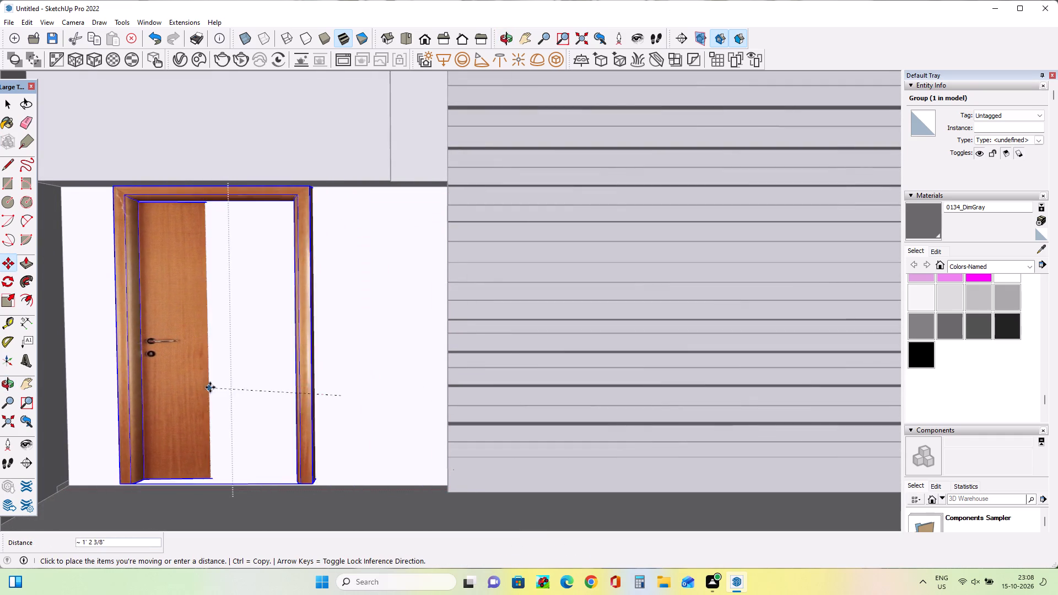
left_click(246, 395)
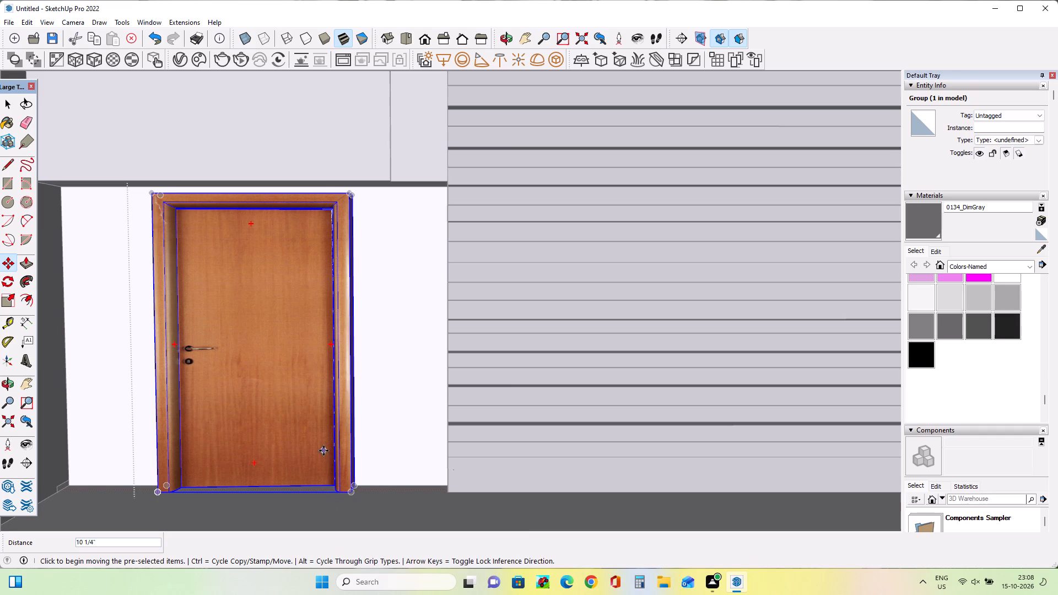
left_click(350, 493)
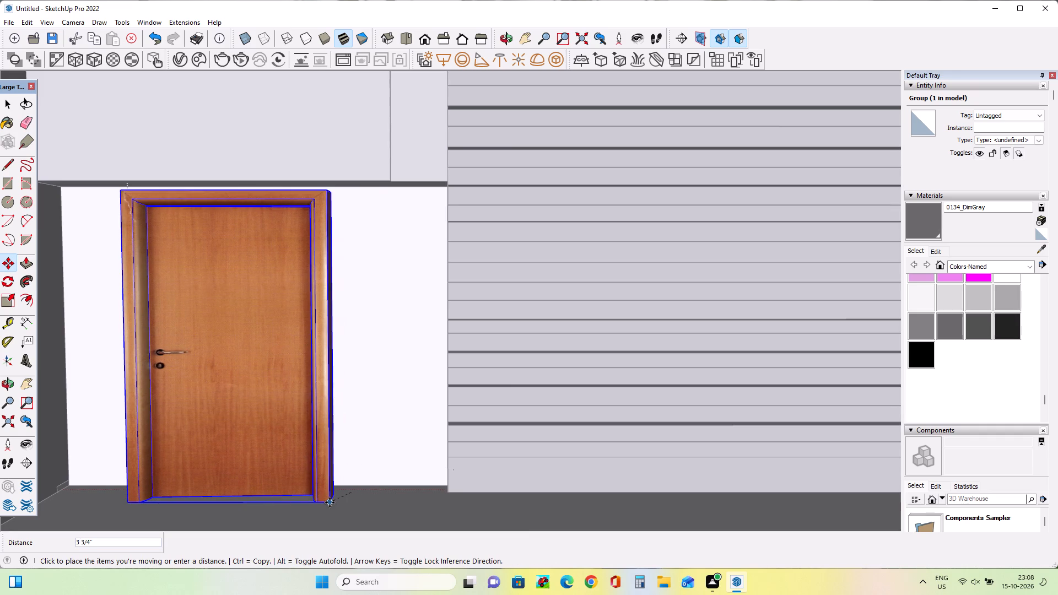
left_click(382, 512)
middle_click_drag(535, 460, 549, 457)
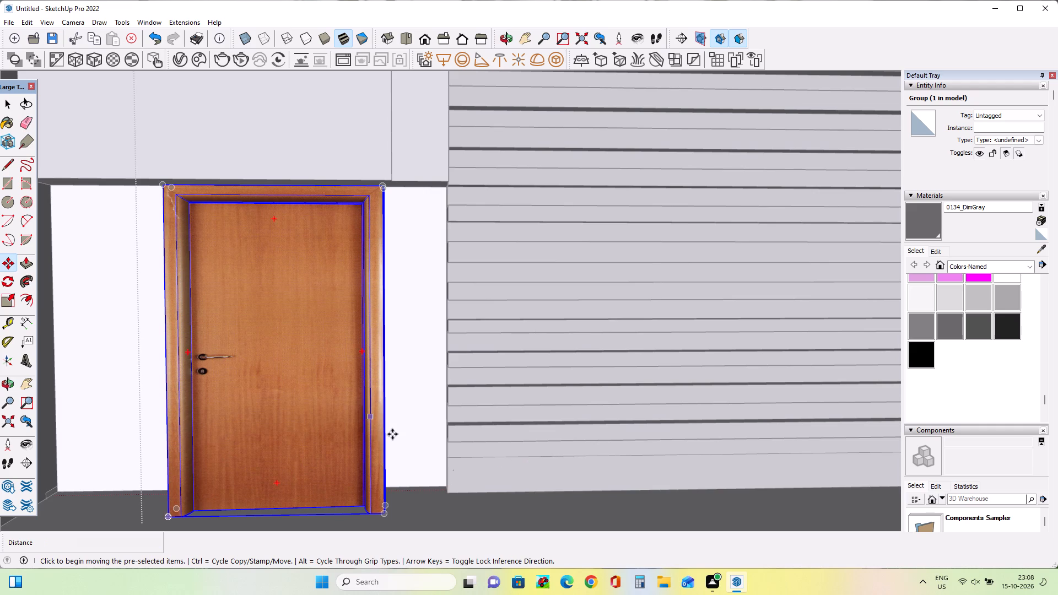
Scale the plain door's depth along the green axis to 0.24.
left_click(7, 298)
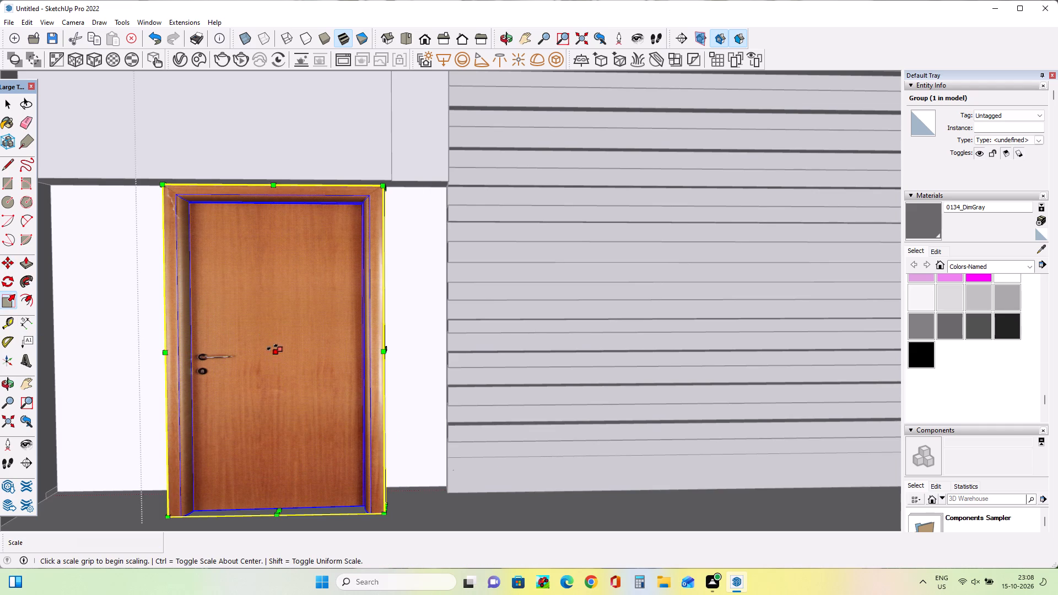
left_click(276, 351)
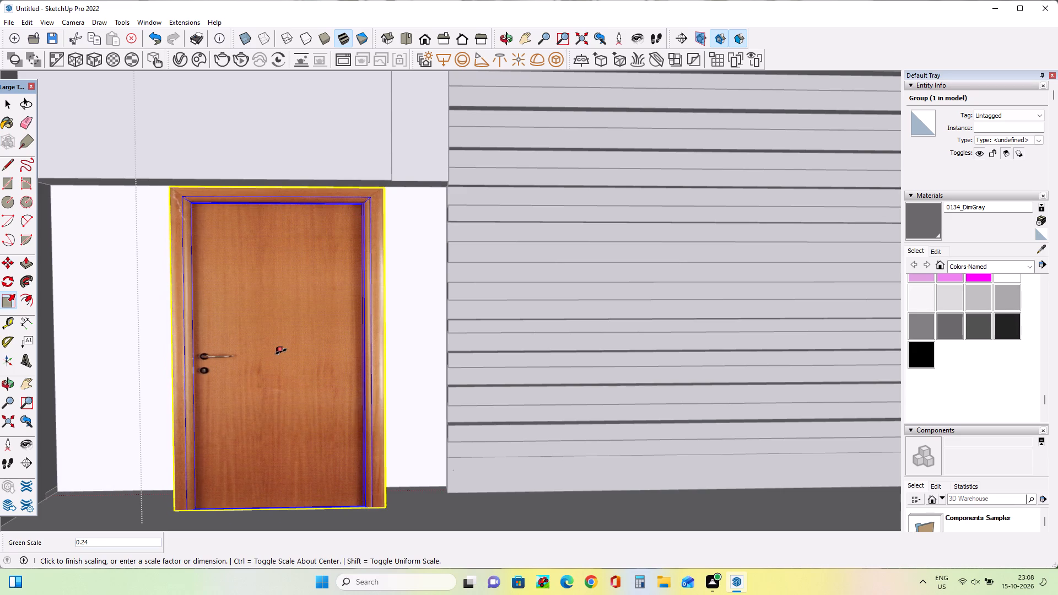
left_click(281, 351)
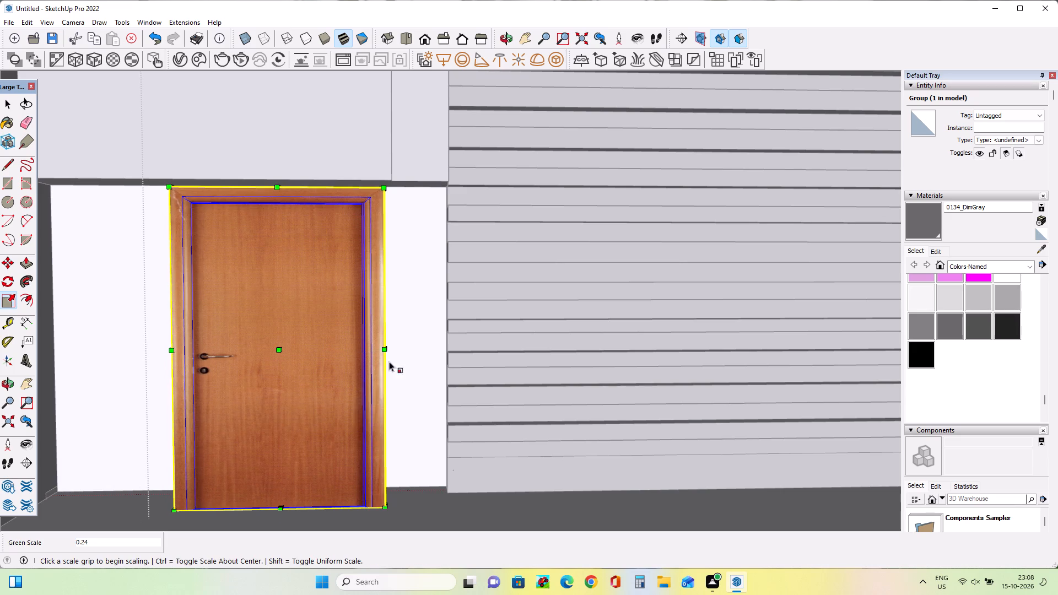
Scale the thinned door up uniformly by 1.02 from its upper corner nearest the ribbed wall.
middle_click_drag(414, 380, 380, 377)
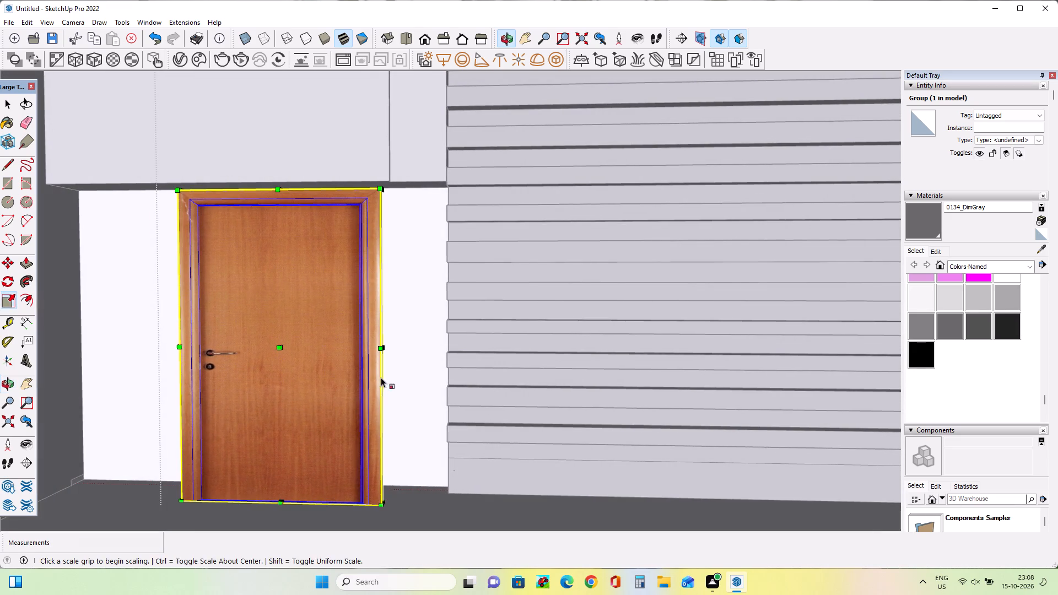
left_click(10, 307)
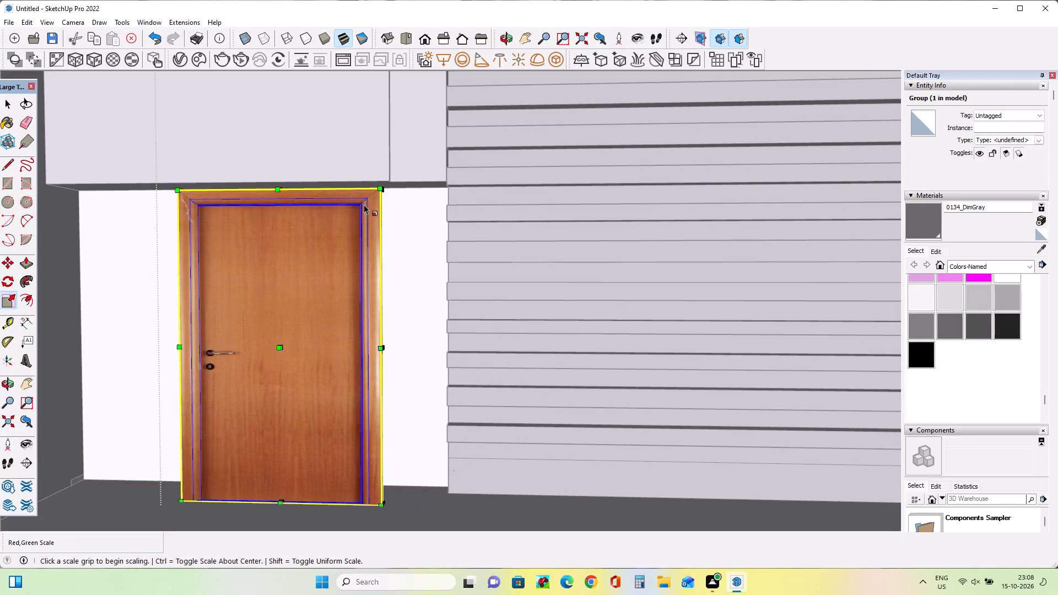
left_click(384, 190)
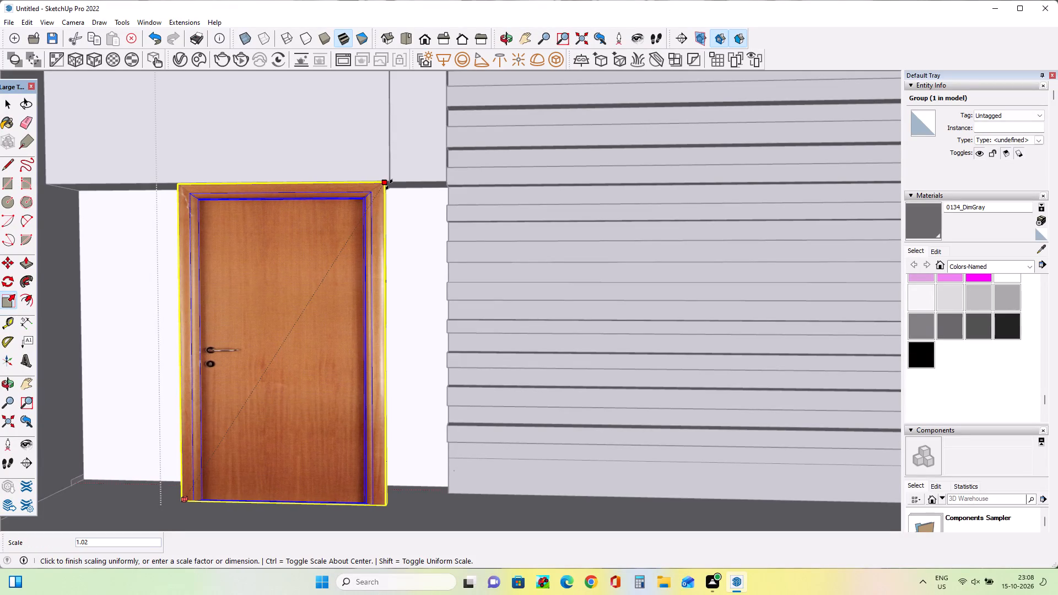
left_click(389, 185)
Move the door's lower corner to the base corner of the ribbed wall under the wall box, and leave the open group.
middle_click_drag(424, 312, 339, 335)
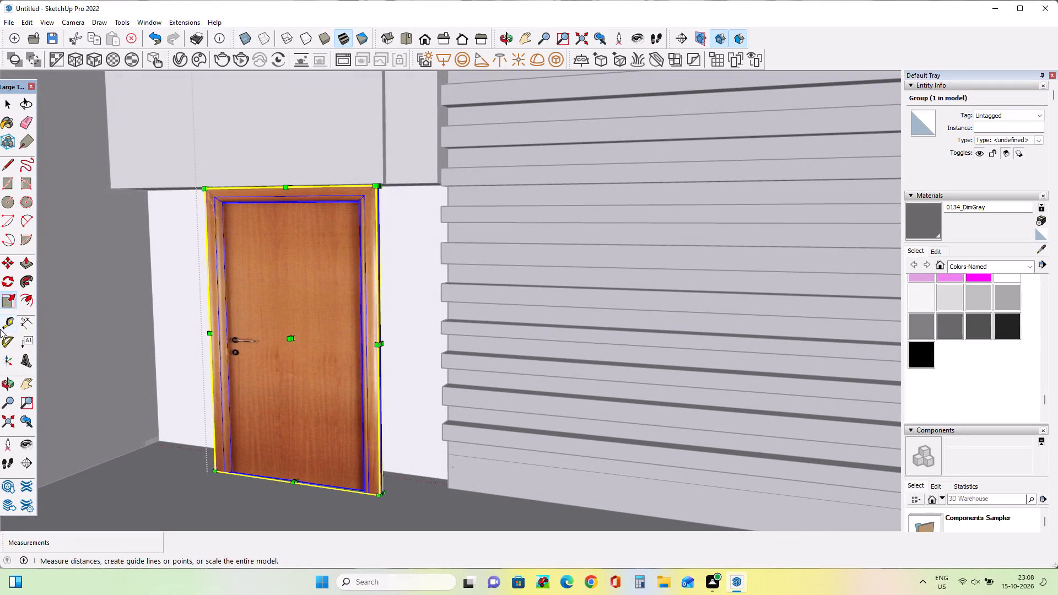
left_click(9, 265)
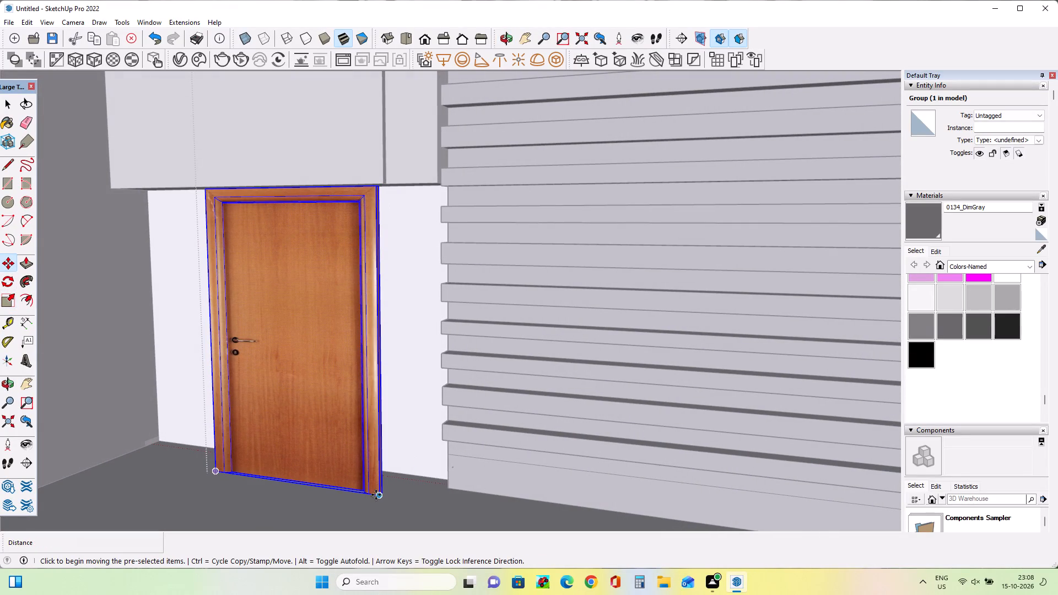
left_click(376, 494)
left_click(447, 487)
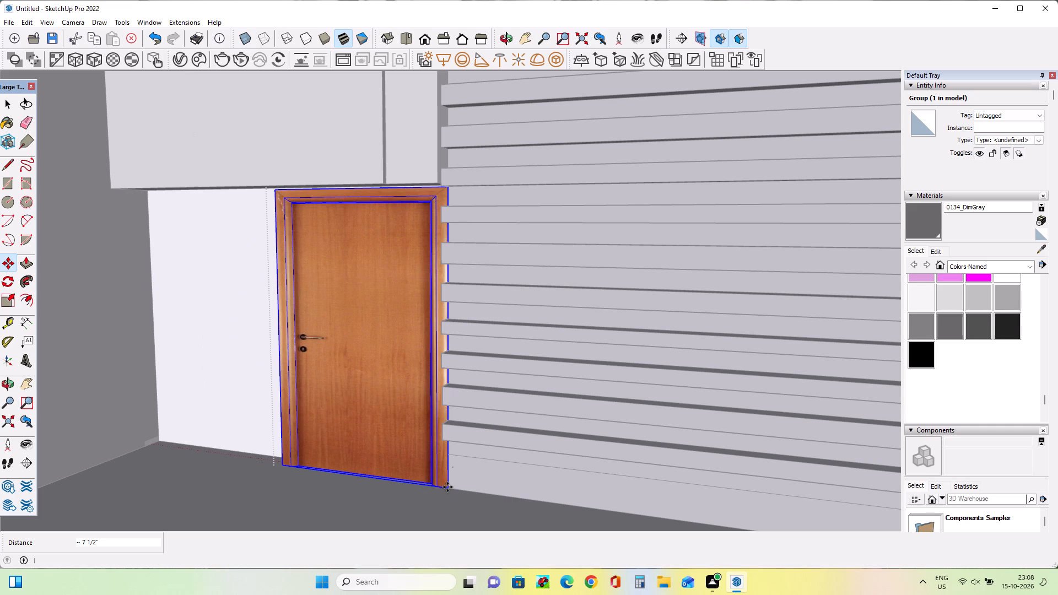
middle_click_drag(290, 459, 490, 405)
scroll(477, 453, "down", 3)
middle_click_drag(477, 453, 476, 480)
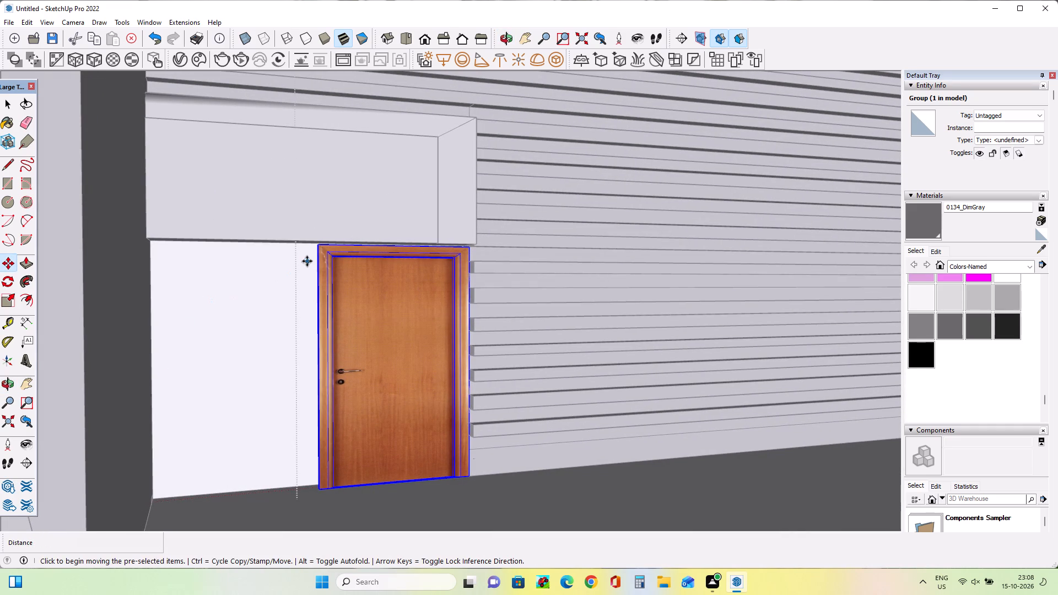
middle_click_drag(258, 231, 282, 196)
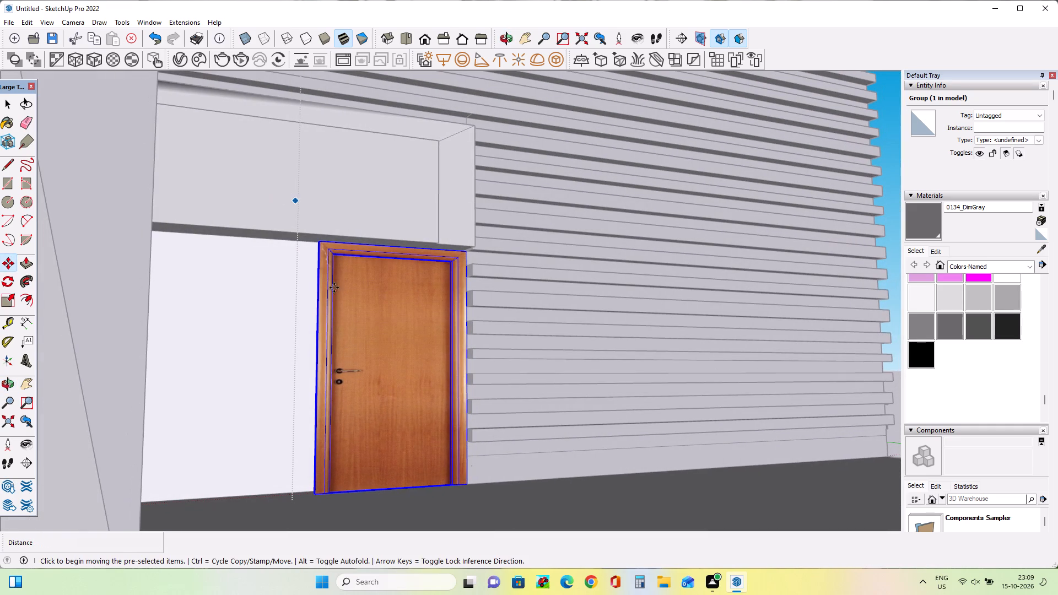
left_click(5, 101)
left_click(97, 183)
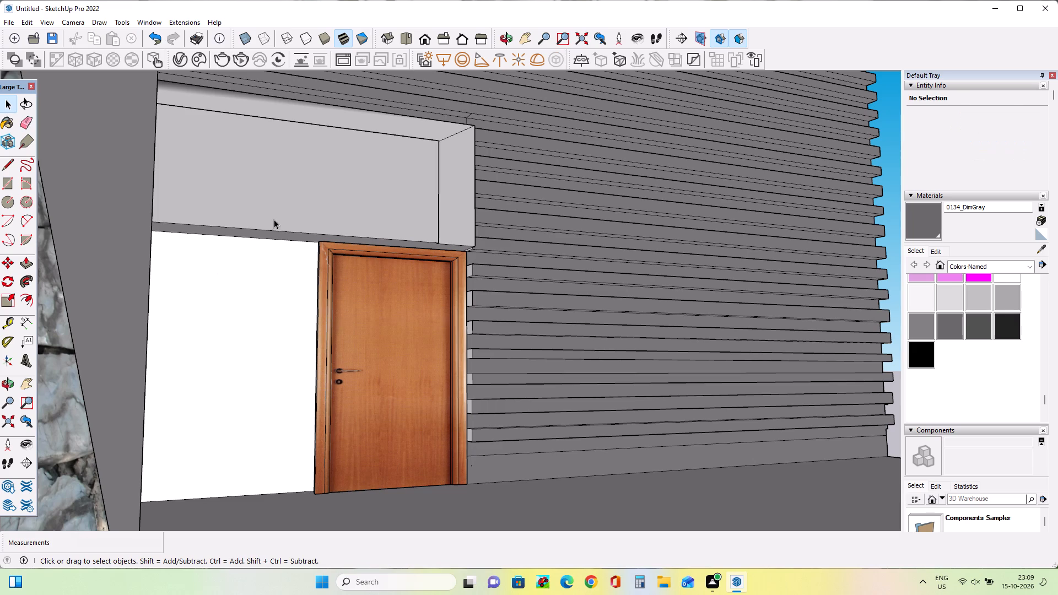
Examine how the top of the door frame meets the underside of the wall box and the ribbed wall.
left_click(276, 224)
scroll(300, 255, "up", 5)
middle_click_drag(319, 249, 351, 245)
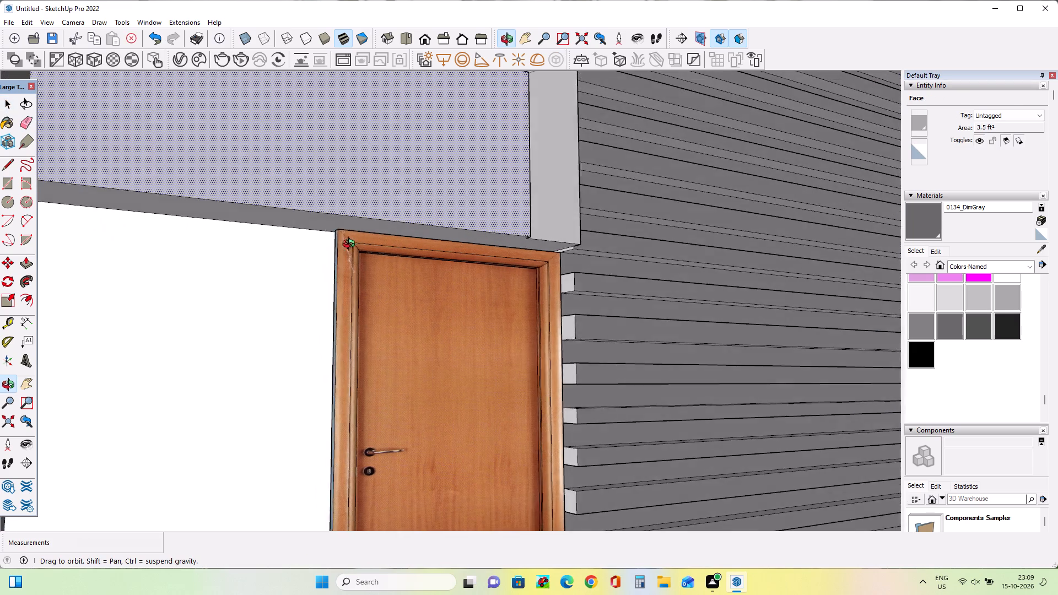
middle_click_drag(351, 245, 327, 269)
scroll(327, 269, "down", 1)
middle_click_drag(431, 306, 411, 315)
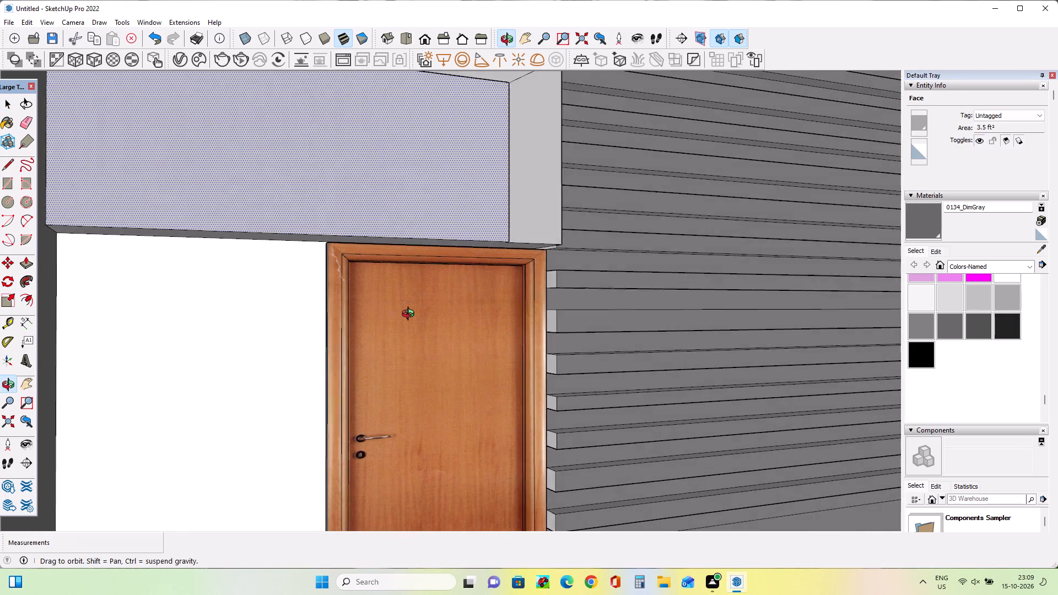
middle_click_drag(411, 315, 312, 363)
scroll(328, 345, "down", 4)
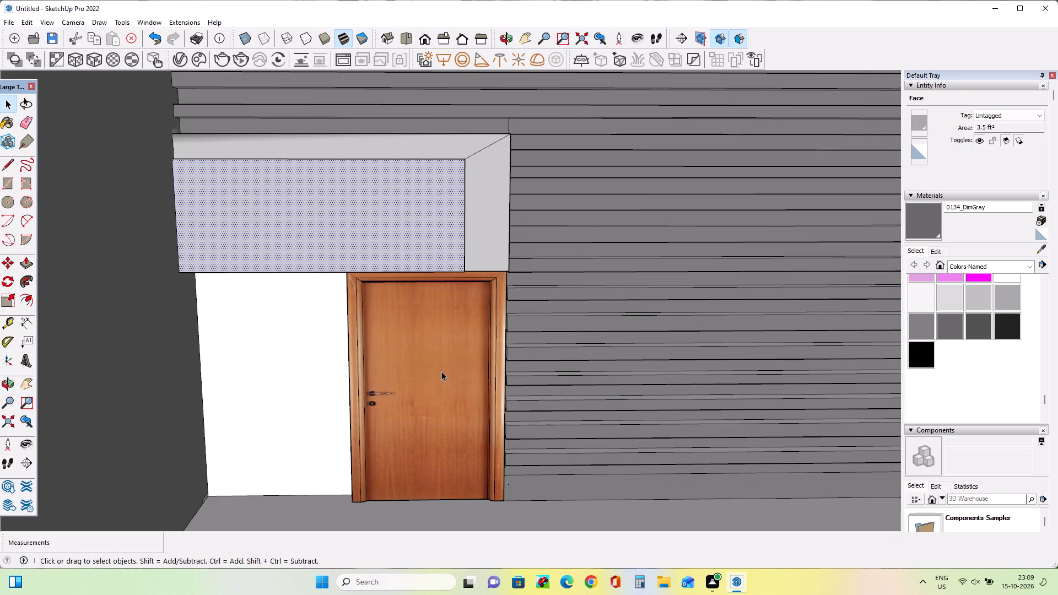
scroll(441, 371, "up", 2)
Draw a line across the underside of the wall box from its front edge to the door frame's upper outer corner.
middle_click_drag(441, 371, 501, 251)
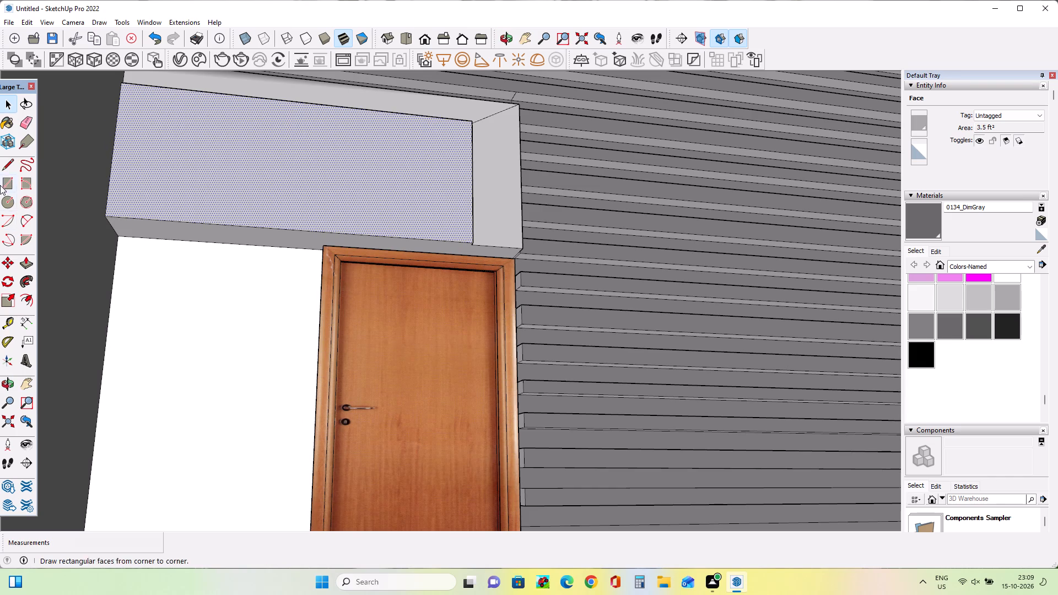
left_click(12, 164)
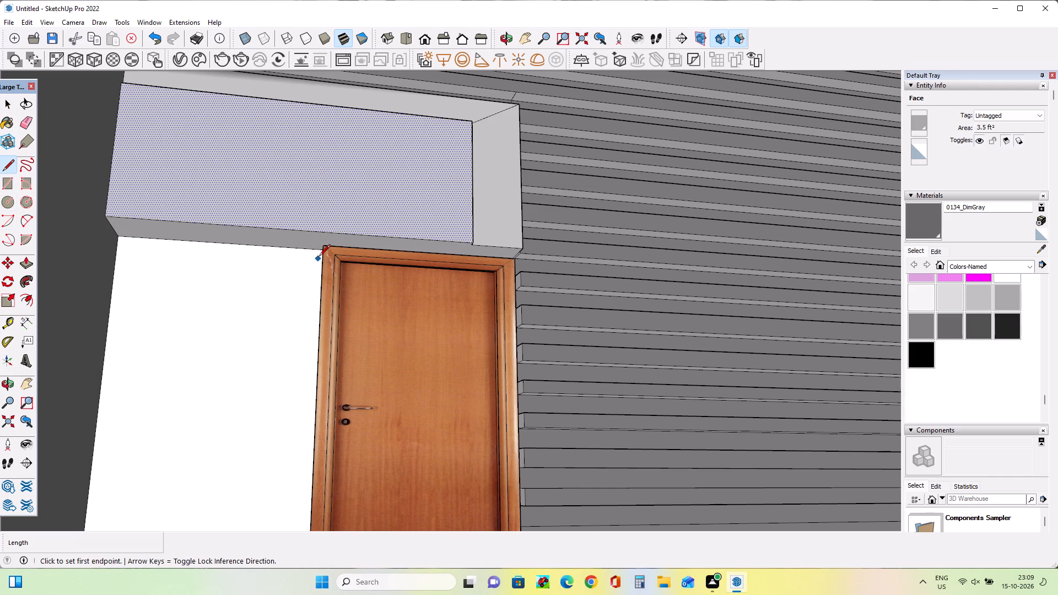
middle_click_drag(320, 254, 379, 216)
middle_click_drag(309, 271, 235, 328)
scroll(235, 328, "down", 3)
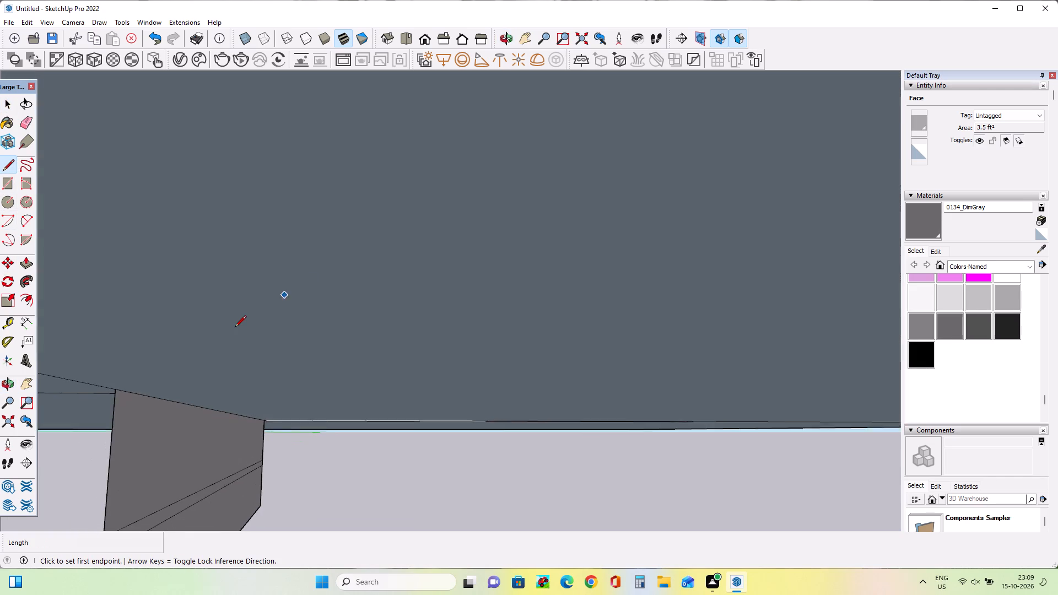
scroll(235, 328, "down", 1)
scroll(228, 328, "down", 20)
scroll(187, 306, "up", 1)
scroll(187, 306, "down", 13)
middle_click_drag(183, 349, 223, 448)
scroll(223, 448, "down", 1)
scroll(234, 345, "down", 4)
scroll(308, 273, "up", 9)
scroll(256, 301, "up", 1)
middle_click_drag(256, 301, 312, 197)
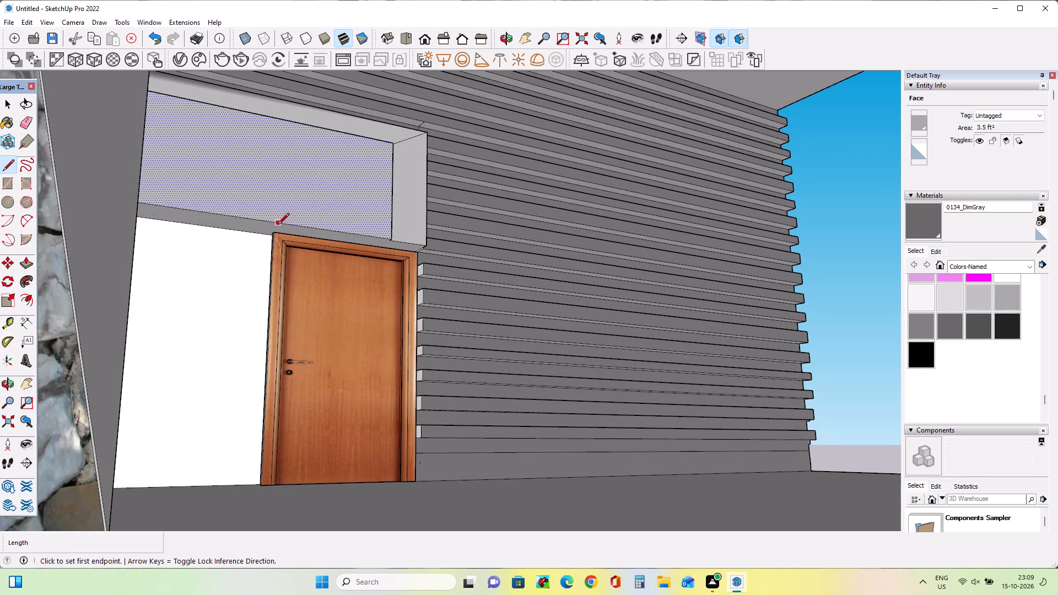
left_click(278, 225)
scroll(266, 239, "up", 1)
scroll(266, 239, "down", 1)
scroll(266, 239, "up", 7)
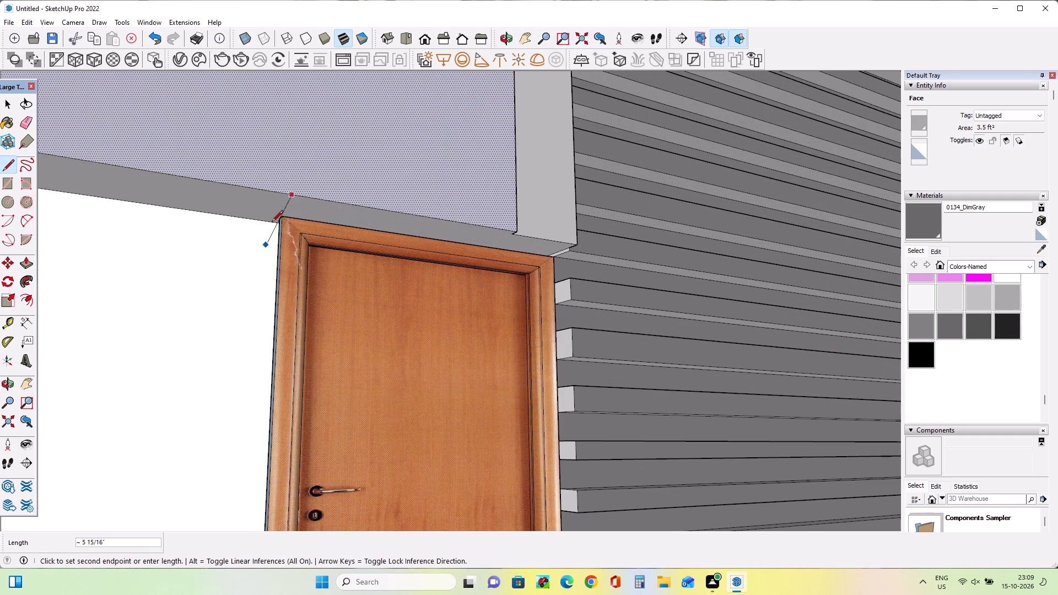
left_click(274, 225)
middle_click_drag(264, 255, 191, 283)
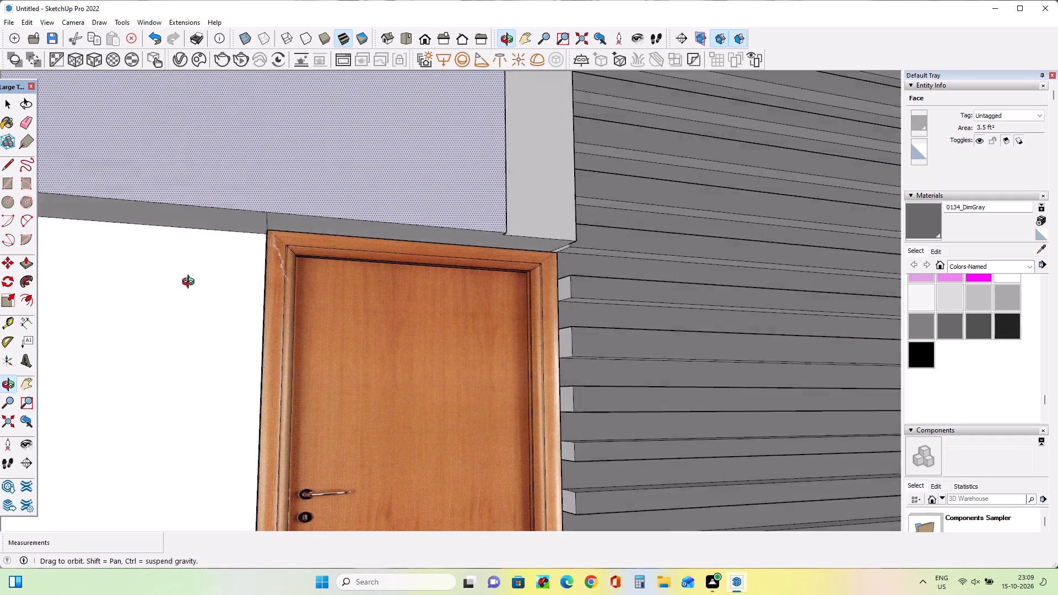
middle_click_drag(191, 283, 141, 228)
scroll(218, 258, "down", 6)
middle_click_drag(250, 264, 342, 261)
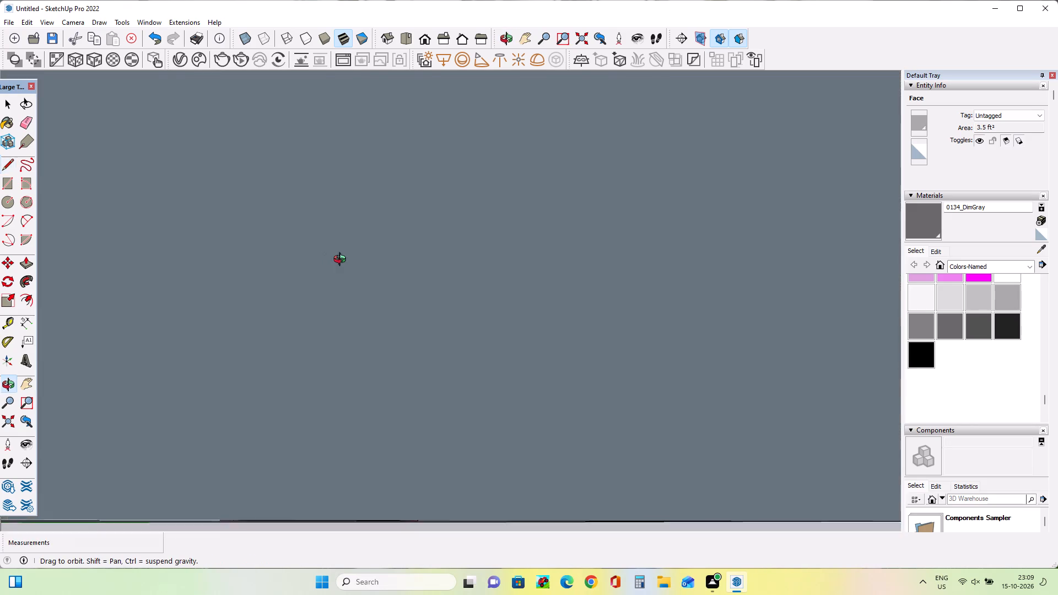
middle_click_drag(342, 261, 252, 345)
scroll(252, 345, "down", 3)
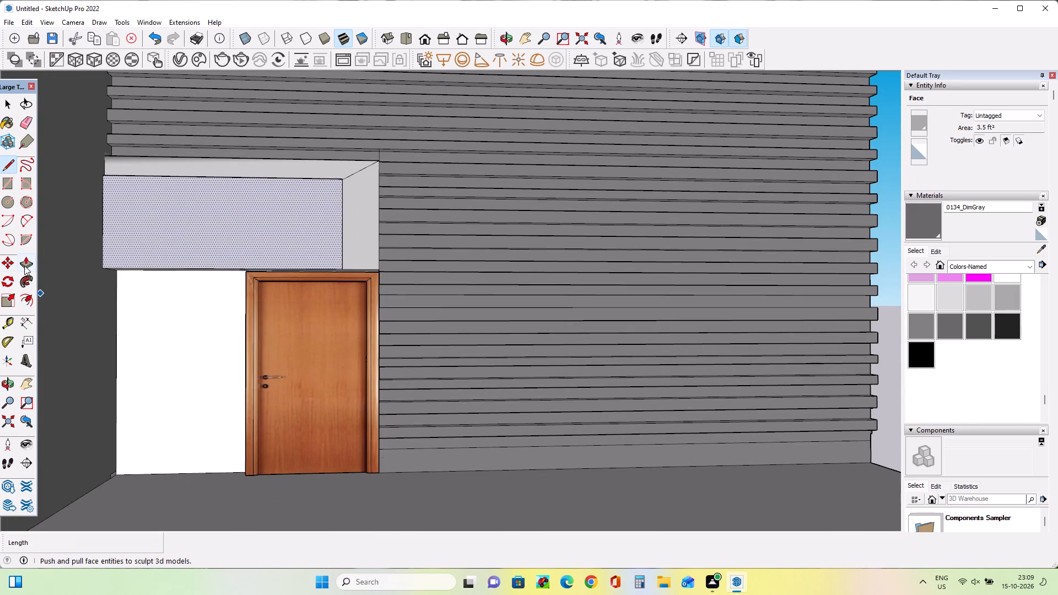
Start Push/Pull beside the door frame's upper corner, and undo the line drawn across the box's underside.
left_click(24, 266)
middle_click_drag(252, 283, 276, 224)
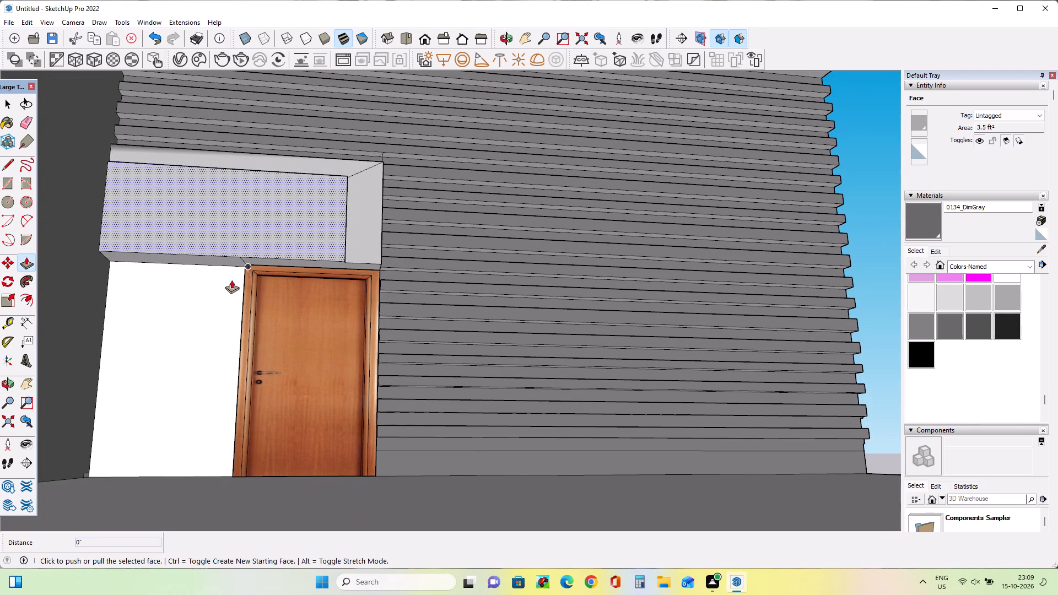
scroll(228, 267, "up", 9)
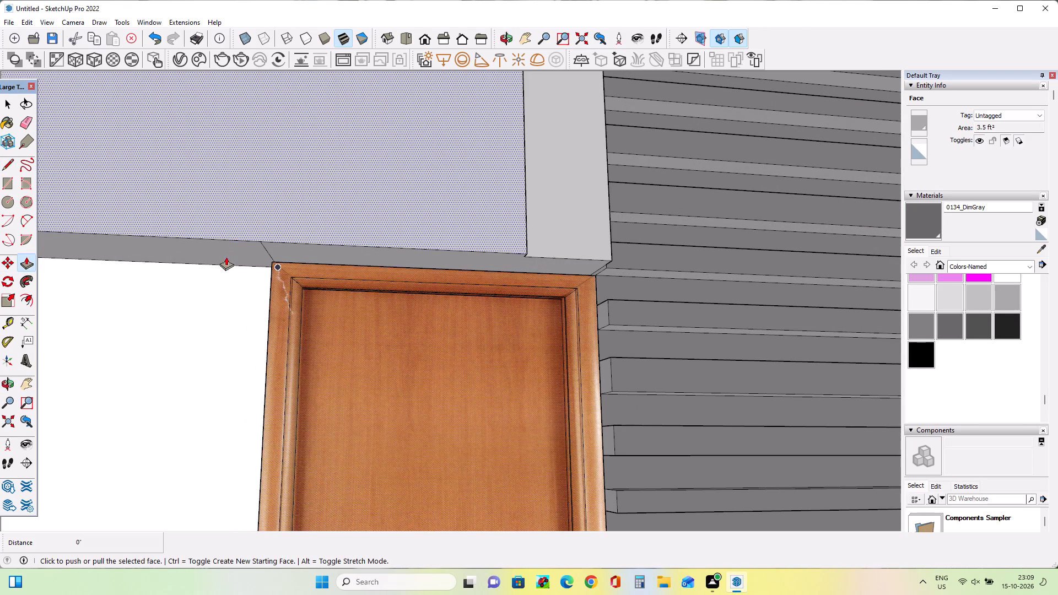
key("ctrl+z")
Draw a line across the wall box's underside from beside the door frame's upper outer corner to the box's front edge.
middle_click_drag(226, 266, 322, 291)
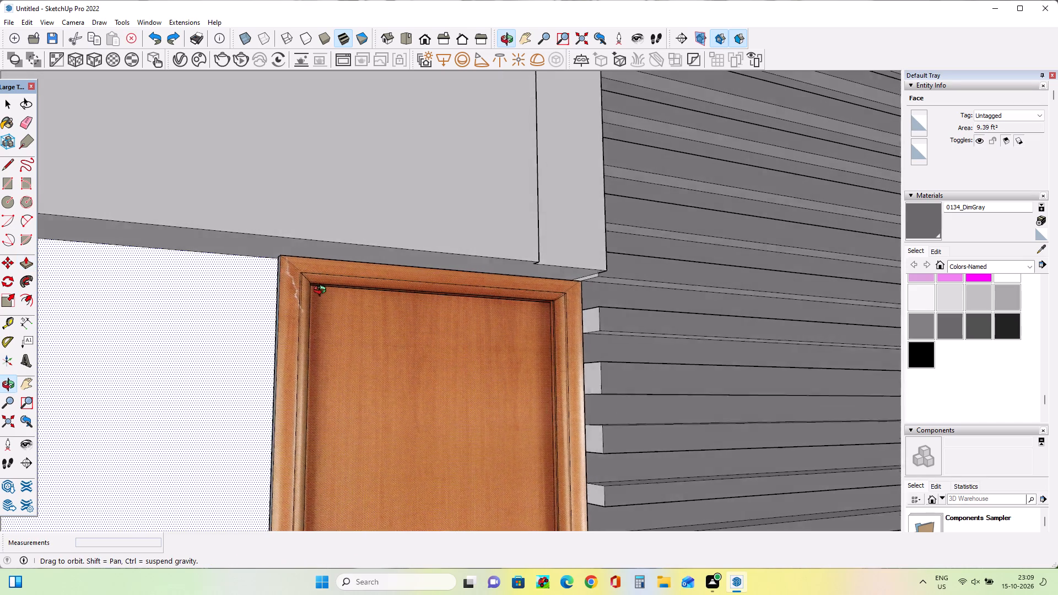
middle_click_drag(322, 291, 343, 299)
left_click(2, 167)
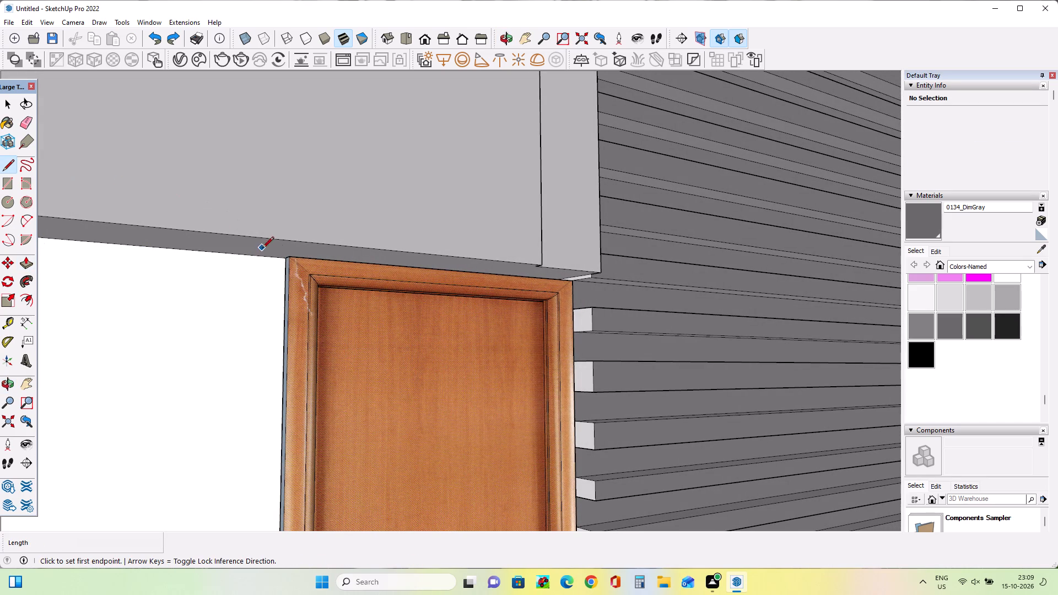
left_click(281, 259)
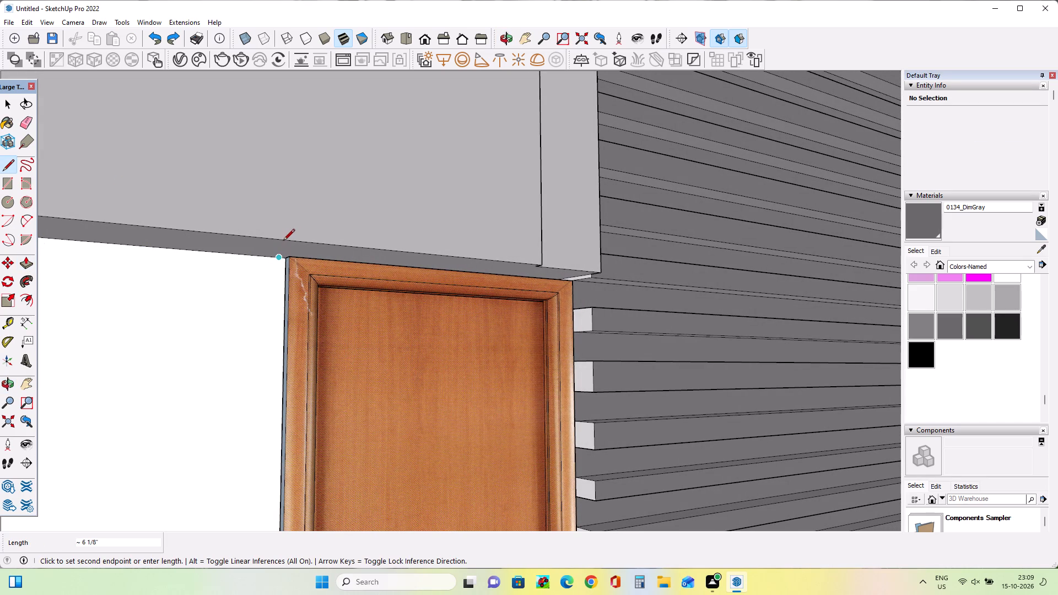
left_click(315, 247)
middle_click_drag(263, 291, 174, 273)
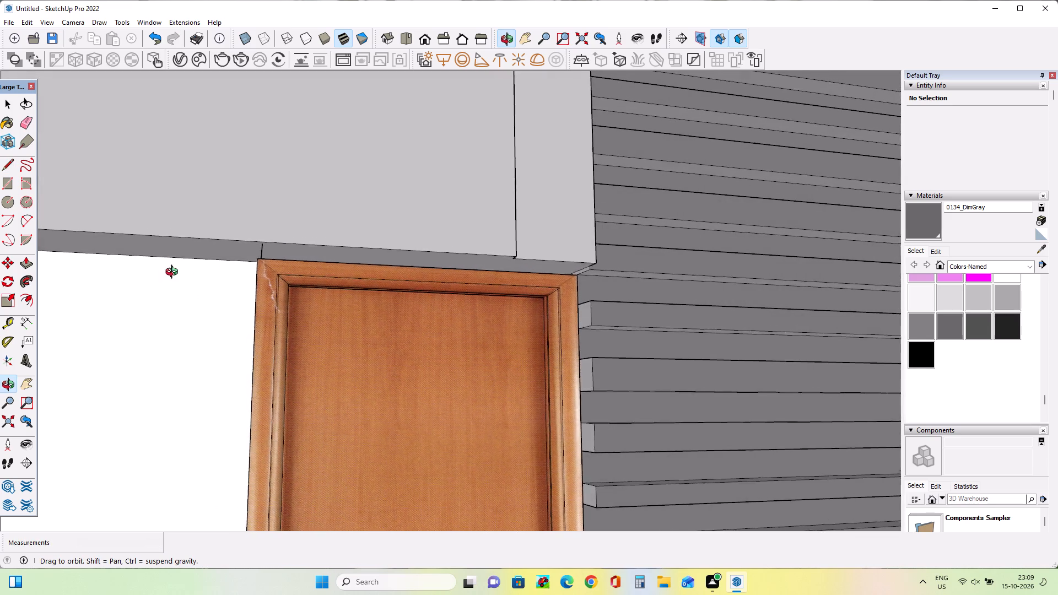
middle_click_drag(174, 273, 161, 247)
scroll(251, 235, "up", 2)
scroll(252, 236, "down", 1)
scroll(252, 236, "up", 9)
scroll(261, 240, "down", 1)
scroll(261, 240, "up", 2)
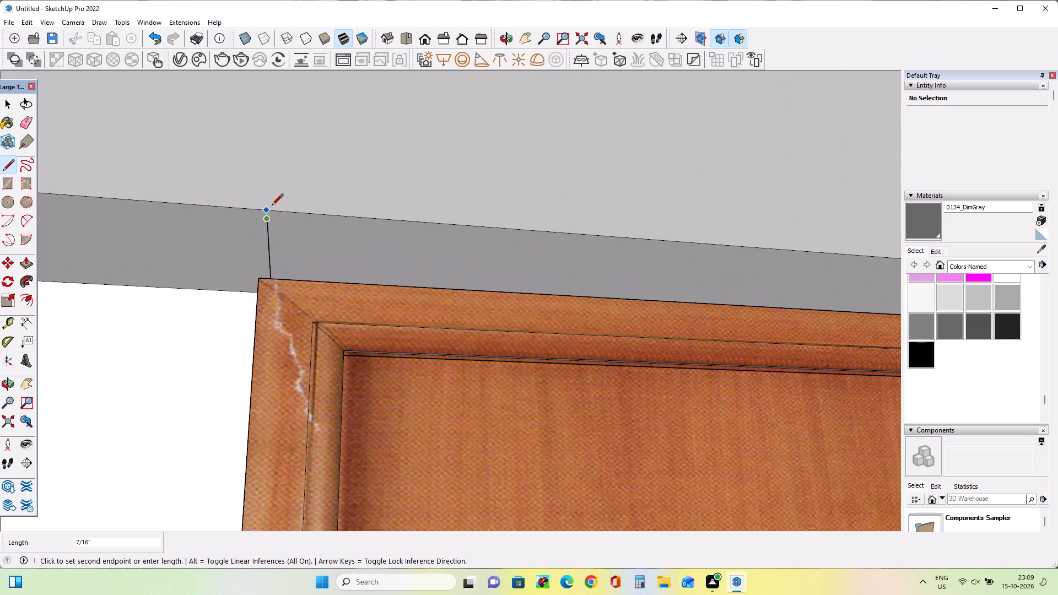
left_click(268, 210)
scroll(300, 247, "down", 4)
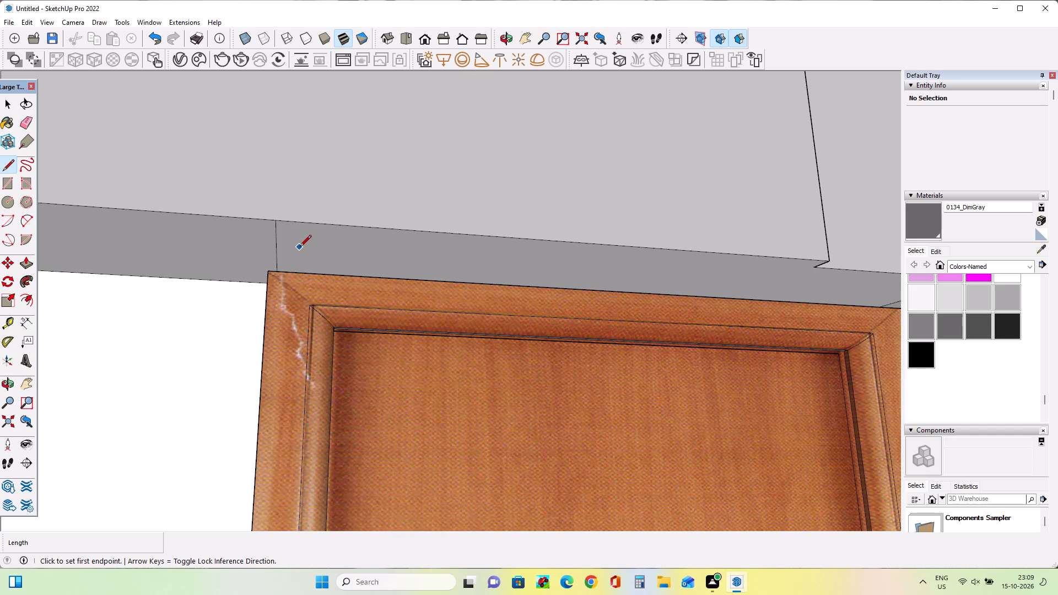
Push/Pull the wall box's underside strip beside the door frame about 2' 7 15/16" down to the ground.
scroll(300, 247, "down", 3)
middle_click_drag(300, 255, 395, 279)
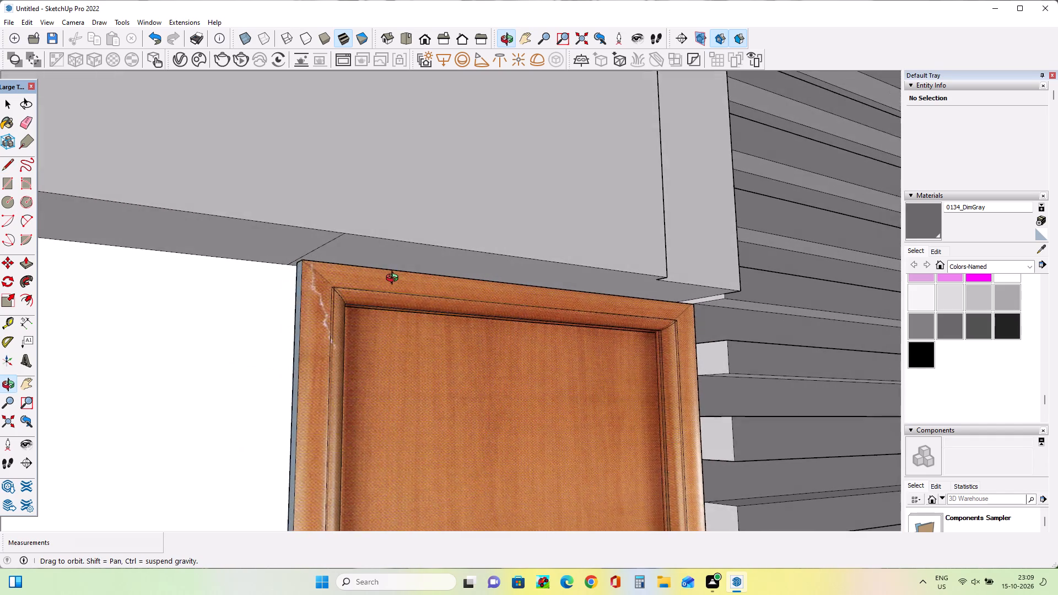
middle_click_drag(395, 279, 414, 280)
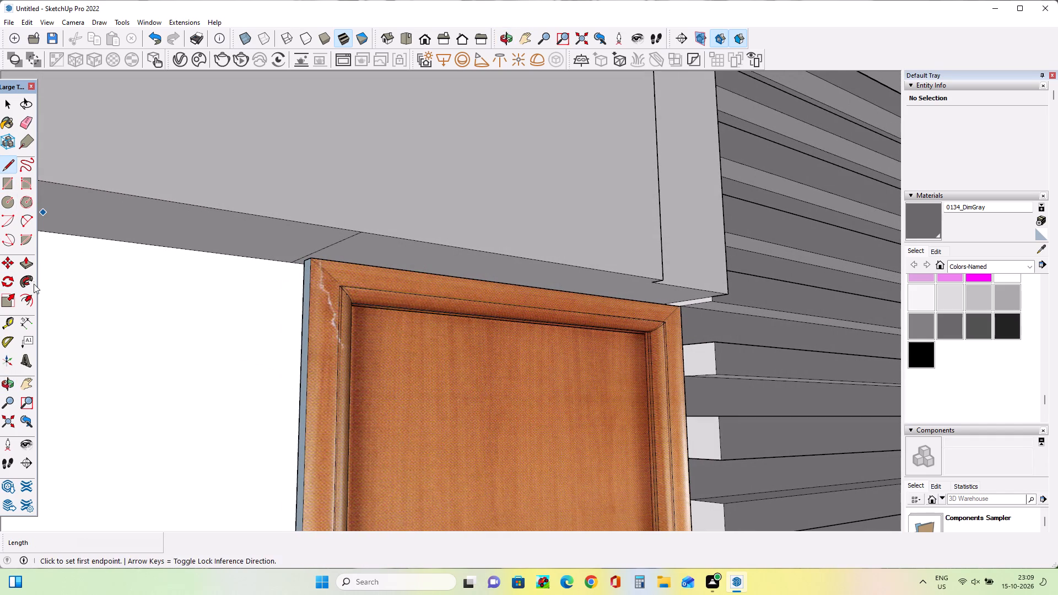
left_click(29, 266)
left_click(202, 216)
scroll(186, 274, "down", 4)
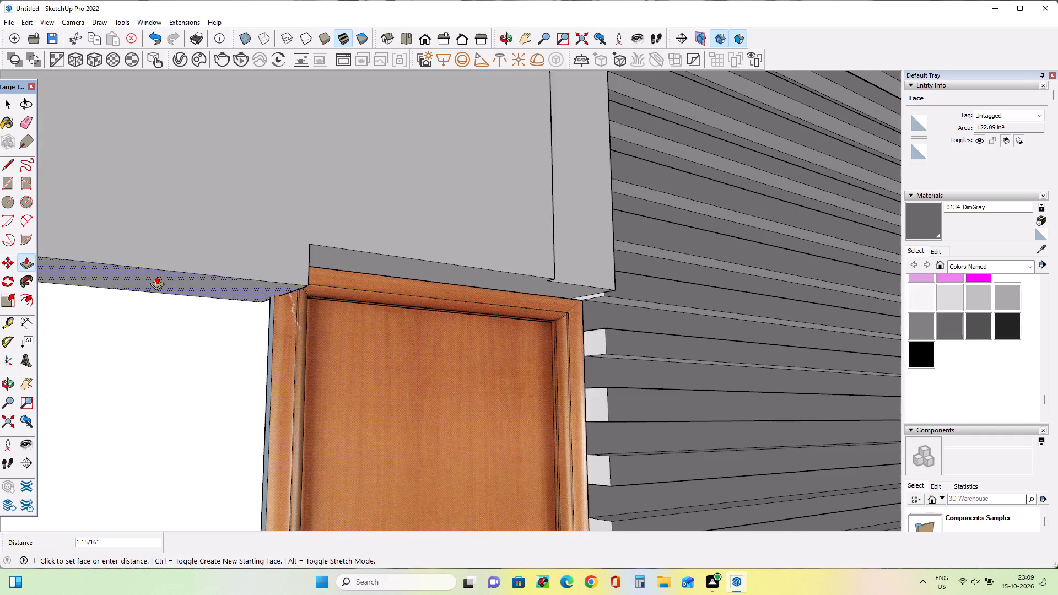
scroll(156, 276, "down", 19)
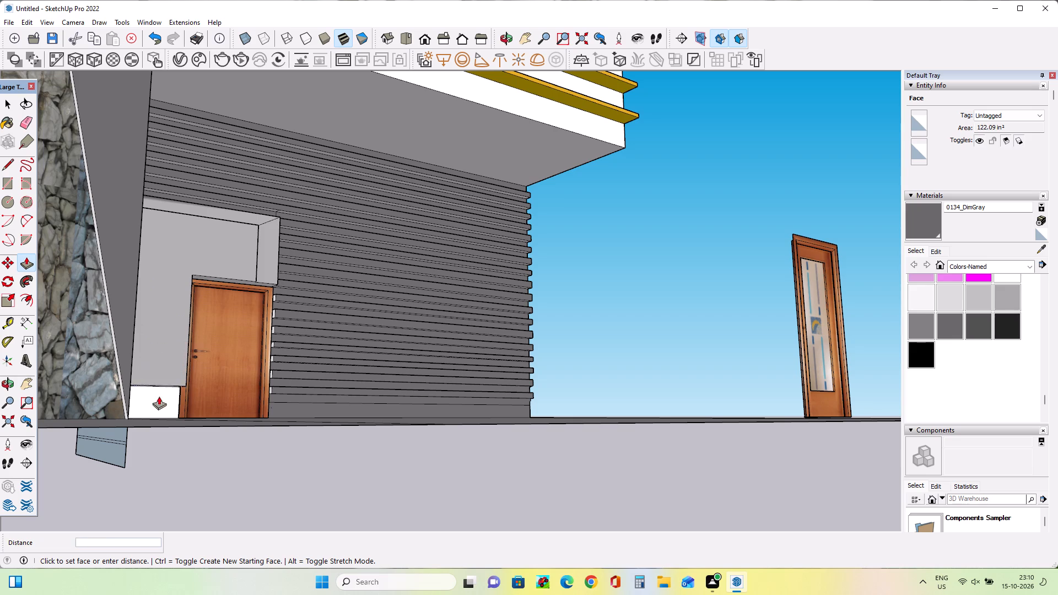
left_click(162, 425)
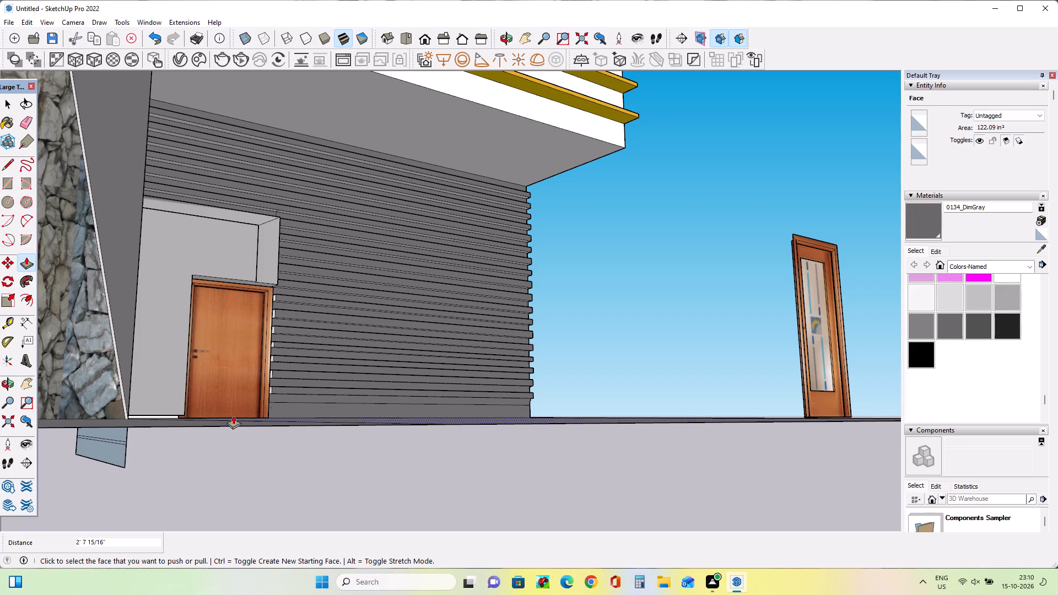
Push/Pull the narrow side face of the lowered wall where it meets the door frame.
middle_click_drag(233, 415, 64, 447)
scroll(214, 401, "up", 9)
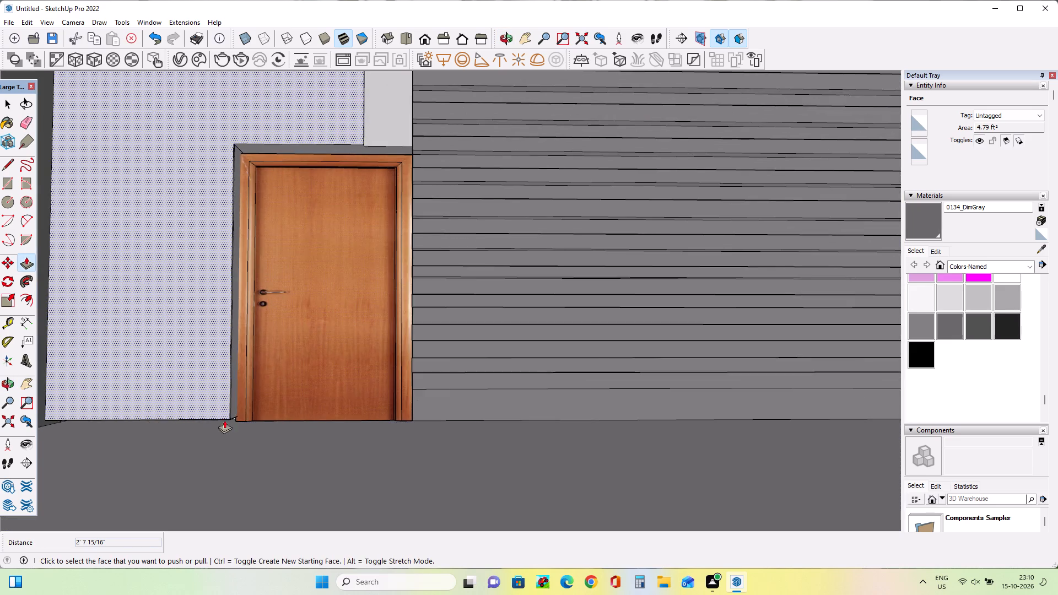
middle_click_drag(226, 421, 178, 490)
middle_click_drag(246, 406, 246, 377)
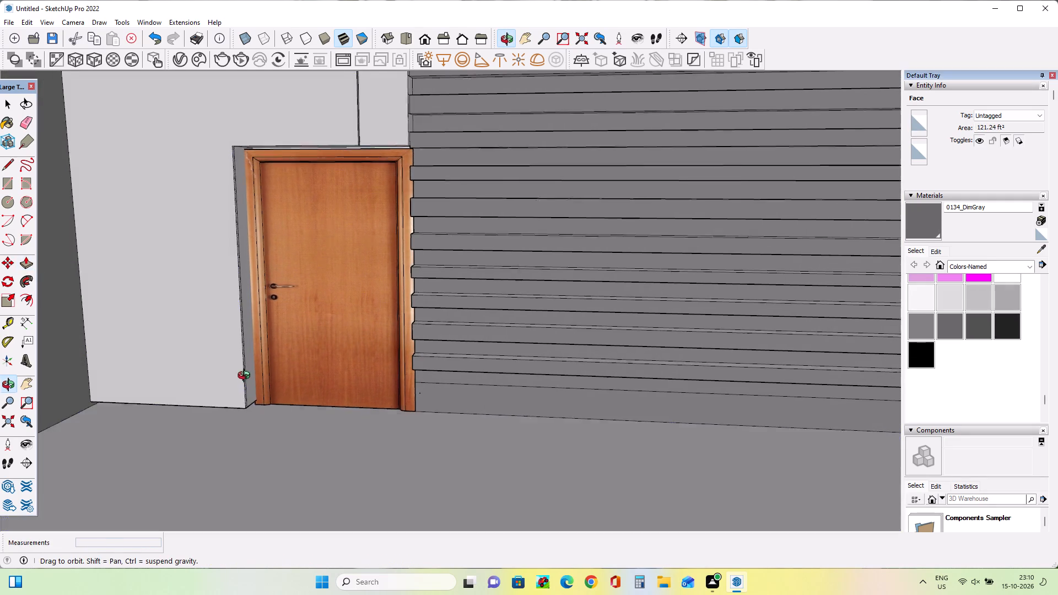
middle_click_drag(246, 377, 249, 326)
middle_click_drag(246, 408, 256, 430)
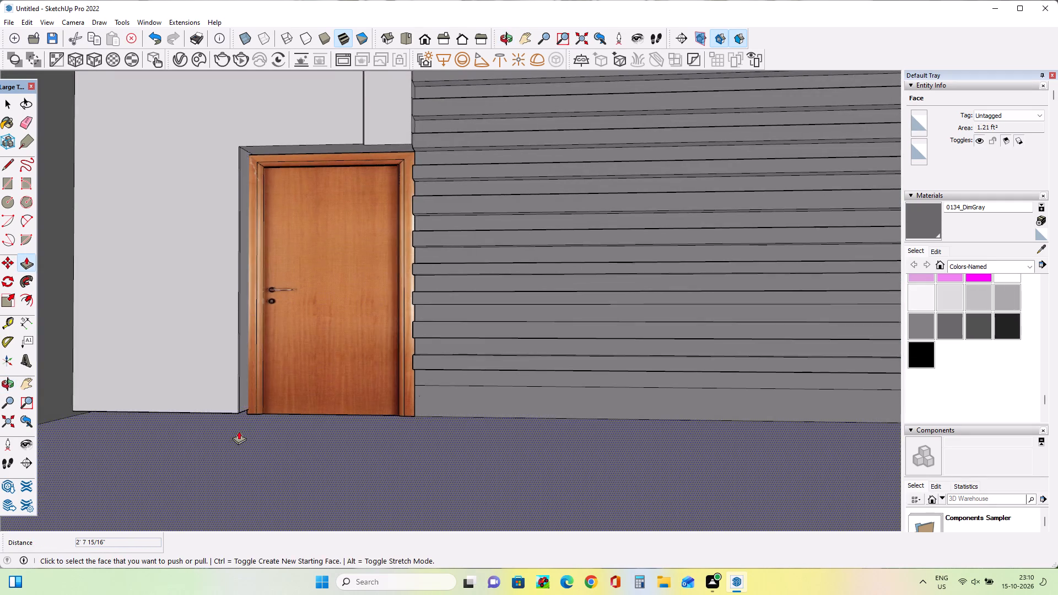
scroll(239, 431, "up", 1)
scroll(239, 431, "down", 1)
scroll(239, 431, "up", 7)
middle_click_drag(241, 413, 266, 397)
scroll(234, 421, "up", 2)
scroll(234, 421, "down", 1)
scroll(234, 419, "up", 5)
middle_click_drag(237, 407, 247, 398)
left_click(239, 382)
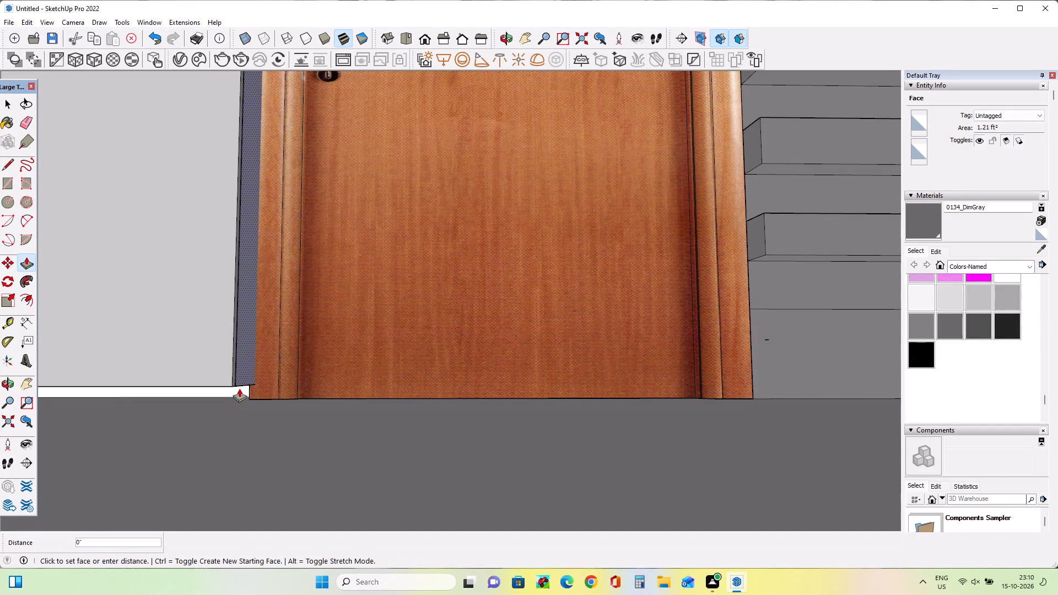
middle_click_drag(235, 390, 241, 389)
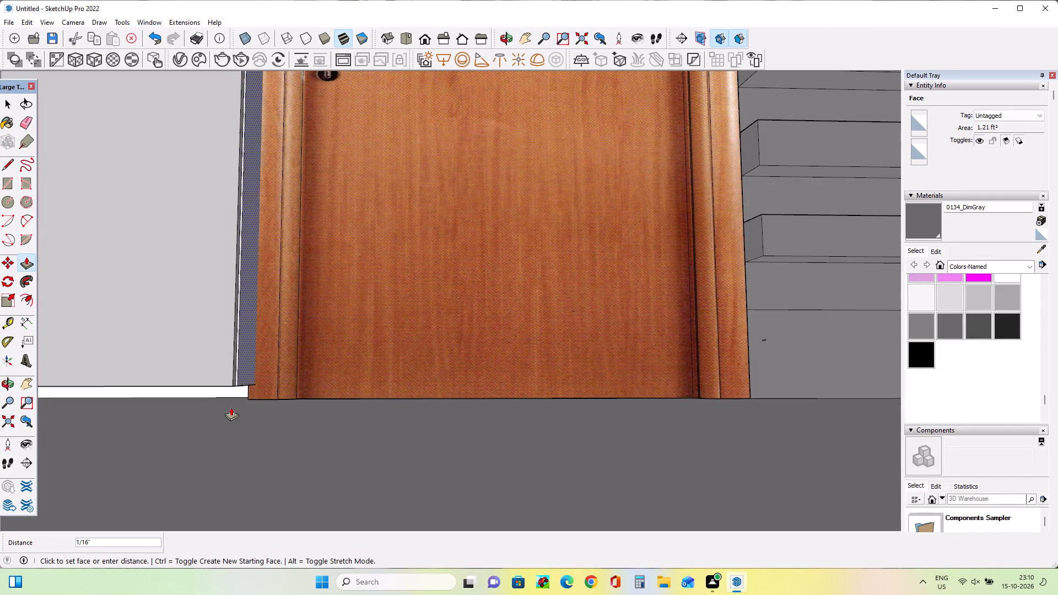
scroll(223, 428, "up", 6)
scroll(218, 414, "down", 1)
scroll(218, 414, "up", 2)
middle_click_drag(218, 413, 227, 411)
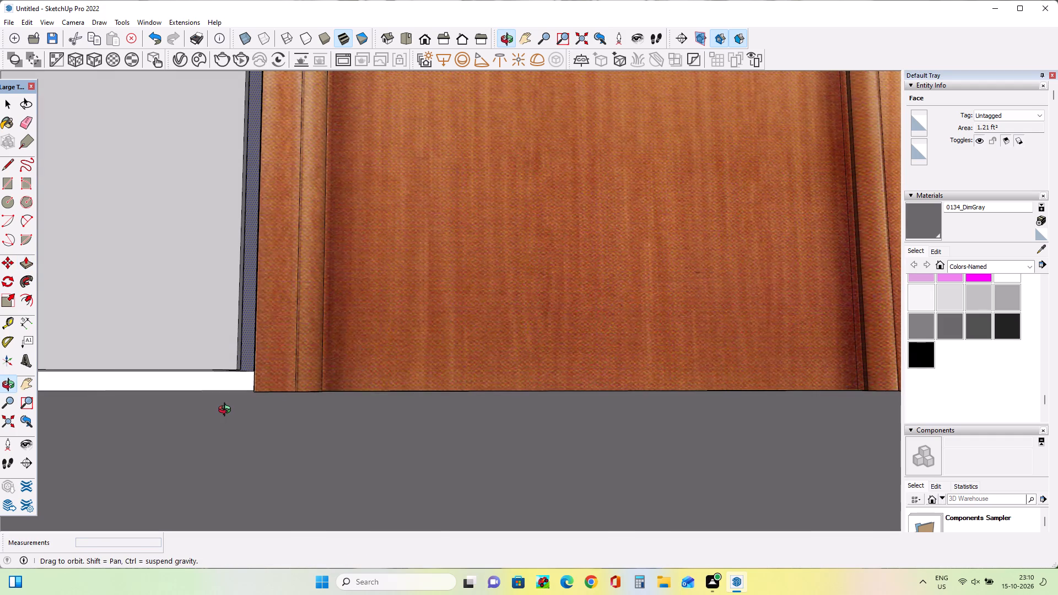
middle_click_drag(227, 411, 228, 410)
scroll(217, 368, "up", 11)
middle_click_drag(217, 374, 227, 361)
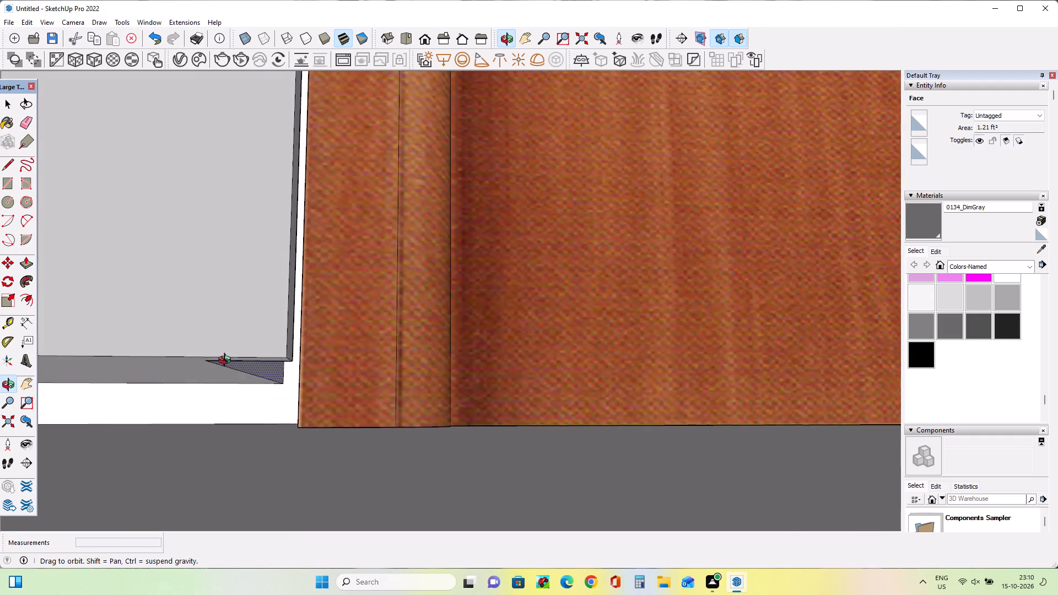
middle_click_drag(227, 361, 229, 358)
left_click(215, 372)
Pull the lowered wall's bottom face down about 9/16" to the floor.
left_click(188, 355)
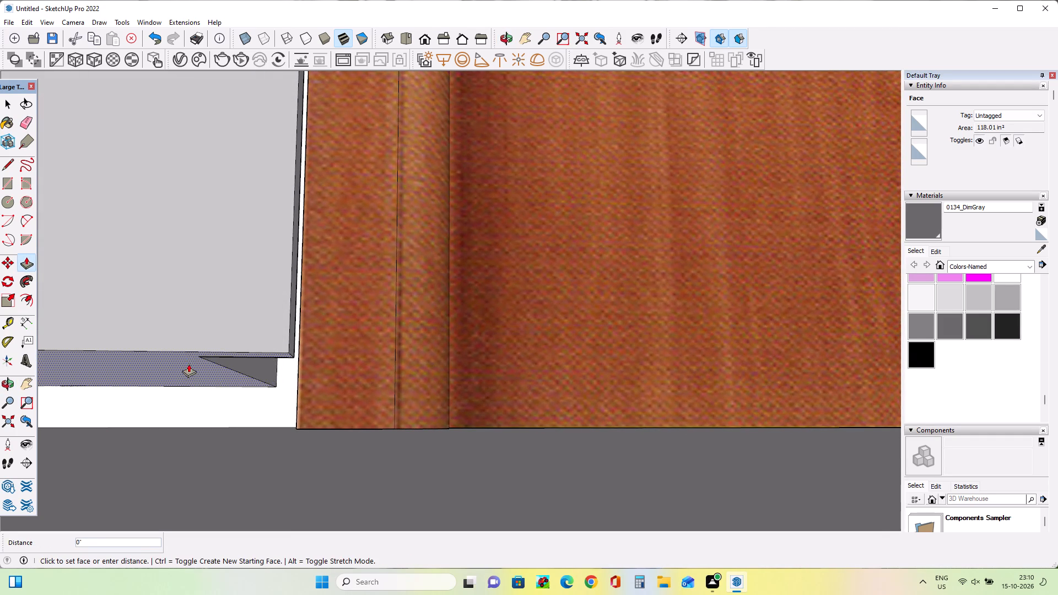
left_click(197, 430)
Pull the lowered wall's recessed side face about 3/4" across to the door frame to close the gap.
scroll(234, 430, "down", 4)
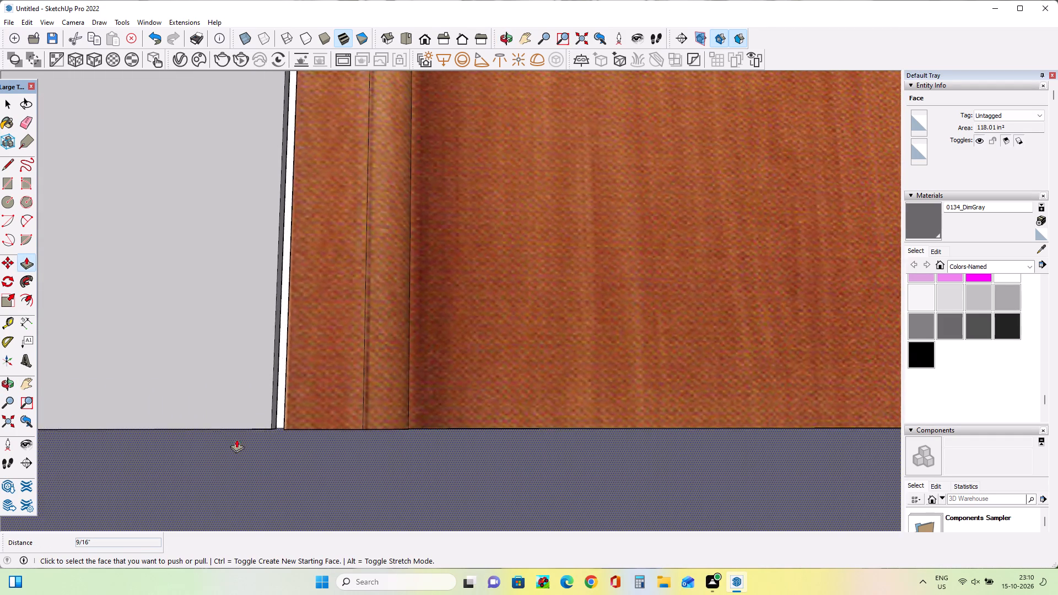
middle_click_drag(285, 432, 171, 463)
left_click(280, 393)
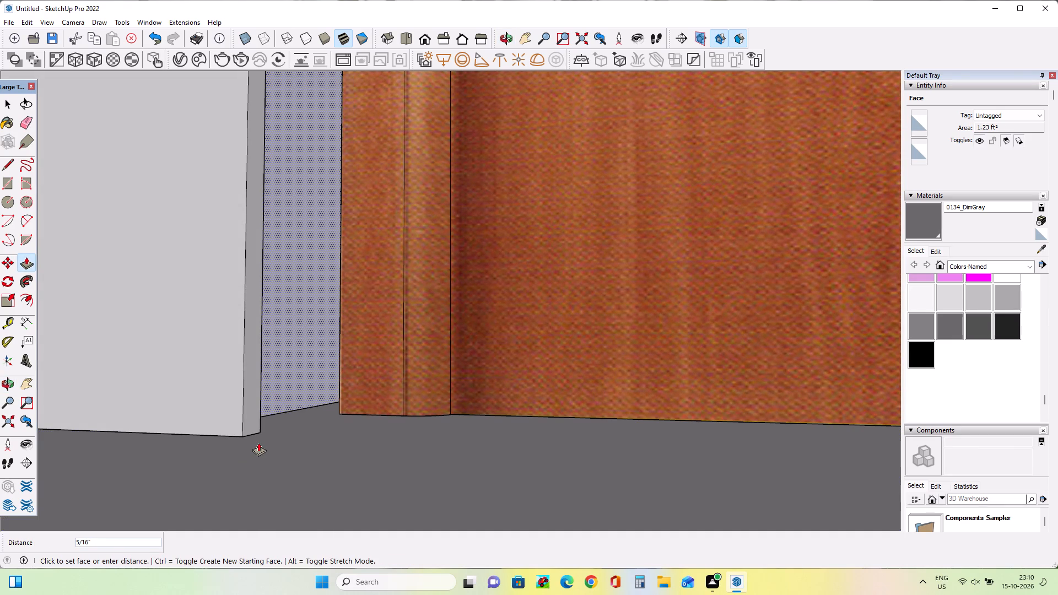
left_click(317, 456)
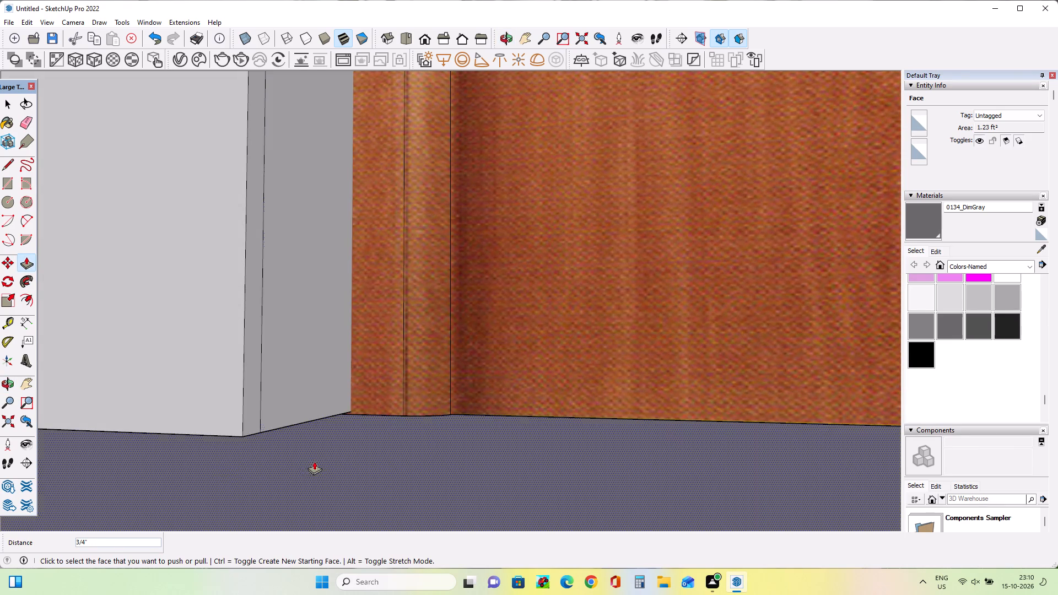
Examine the wall-to-door joint and the whole front facade from several angles.
scroll(219, 462, "down", 4)
middle_click_drag(339, 453, 431, 420)
scroll(431, 419, "down", 4)
scroll(281, 444, "down", 4)
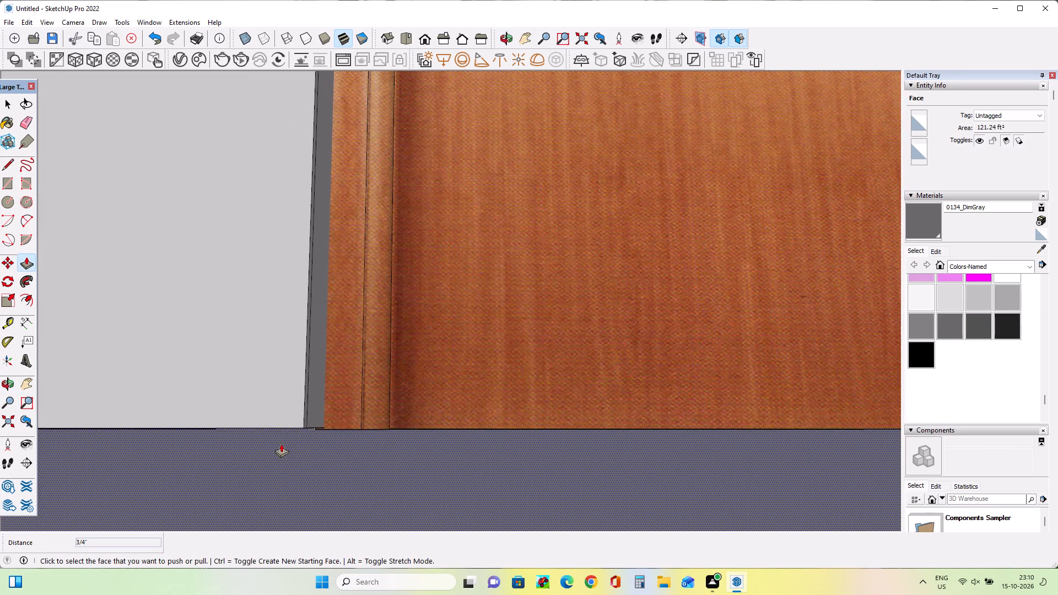
scroll(281, 443, "down", 14)
scroll(427, 437, "down", 11)
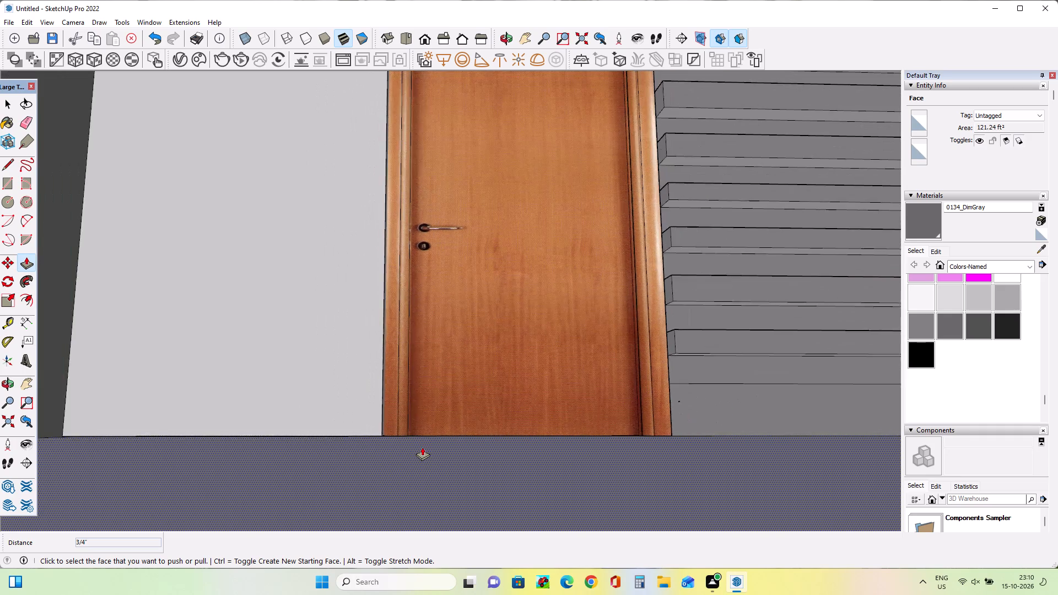
scroll(422, 447, "down", 2)
scroll(422, 447, "up", 1)
scroll(422, 447, "down", 14)
middle_click_drag(415, 441, 419, 466)
scroll(414, 465, "down", 3)
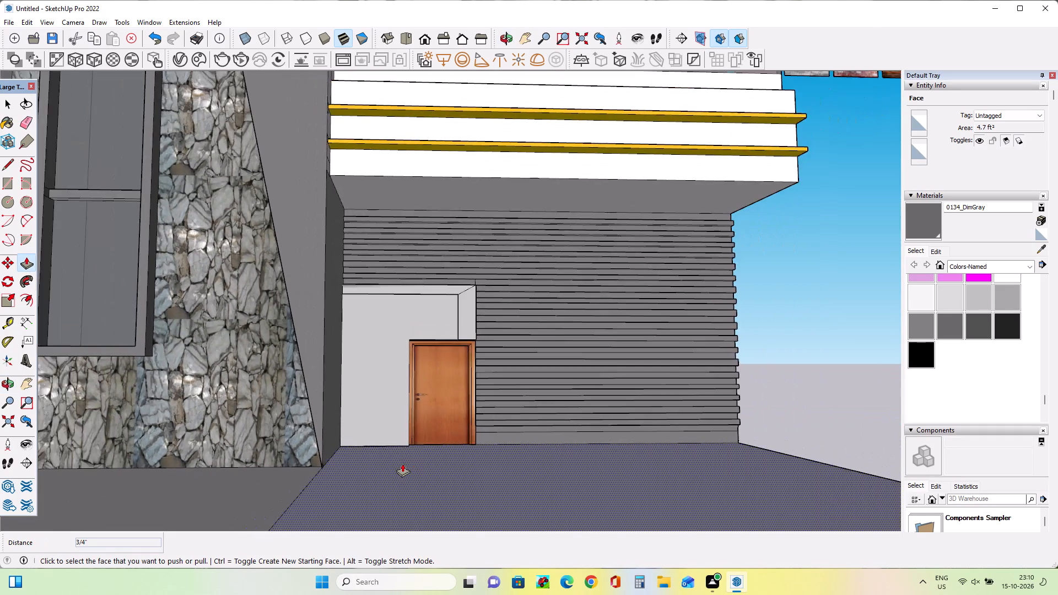
scroll(402, 463, "down", 10)
middle_click_drag(393, 458, 471, 470)
middle_click_drag(434, 471, 434, 483)
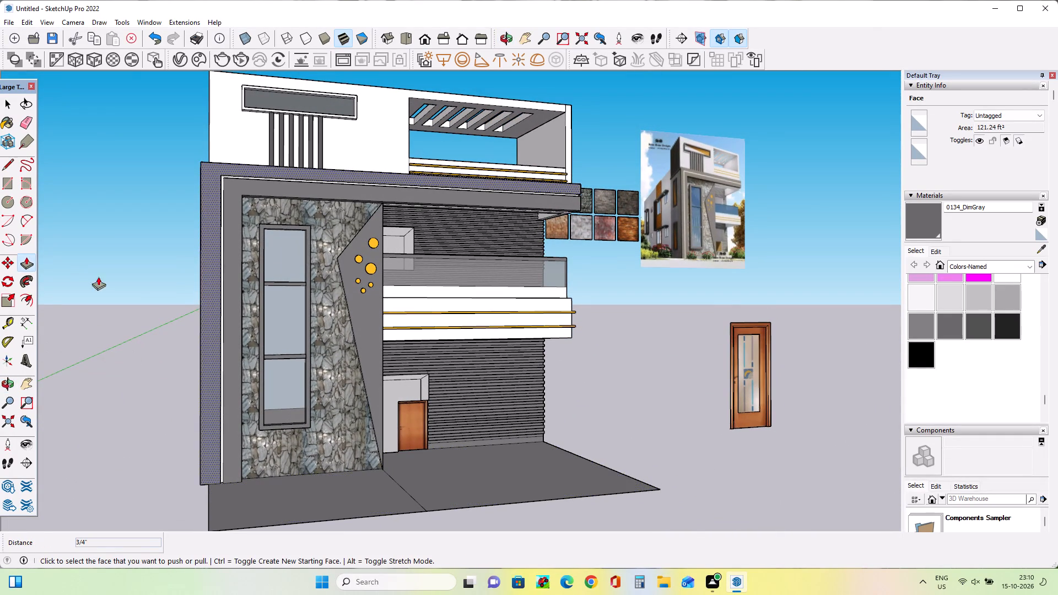
middle_click_drag(239, 431, 258, 437)
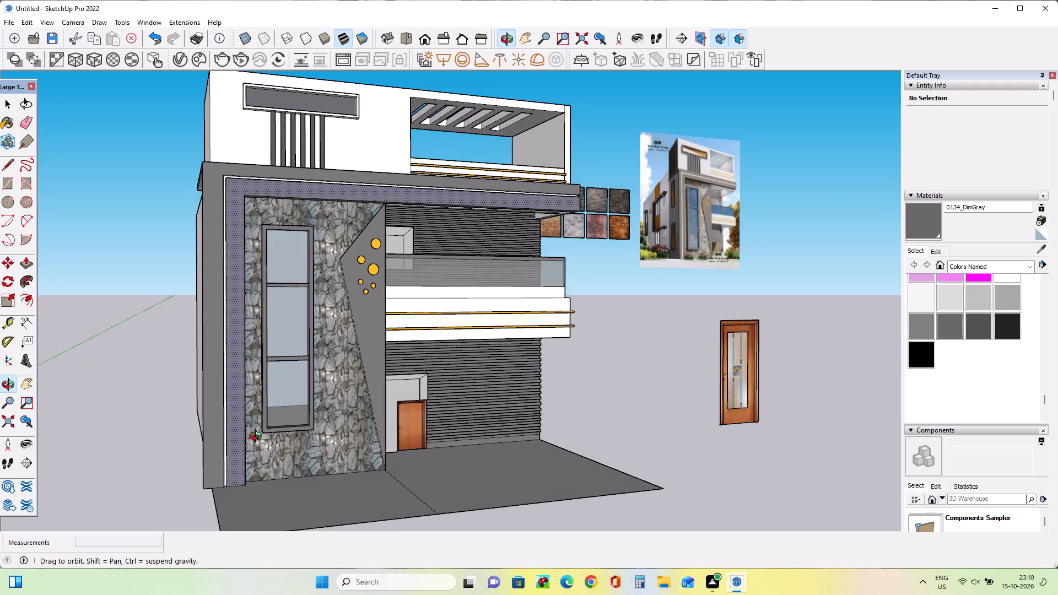
middle_click_drag(258, 437, 149, 459)
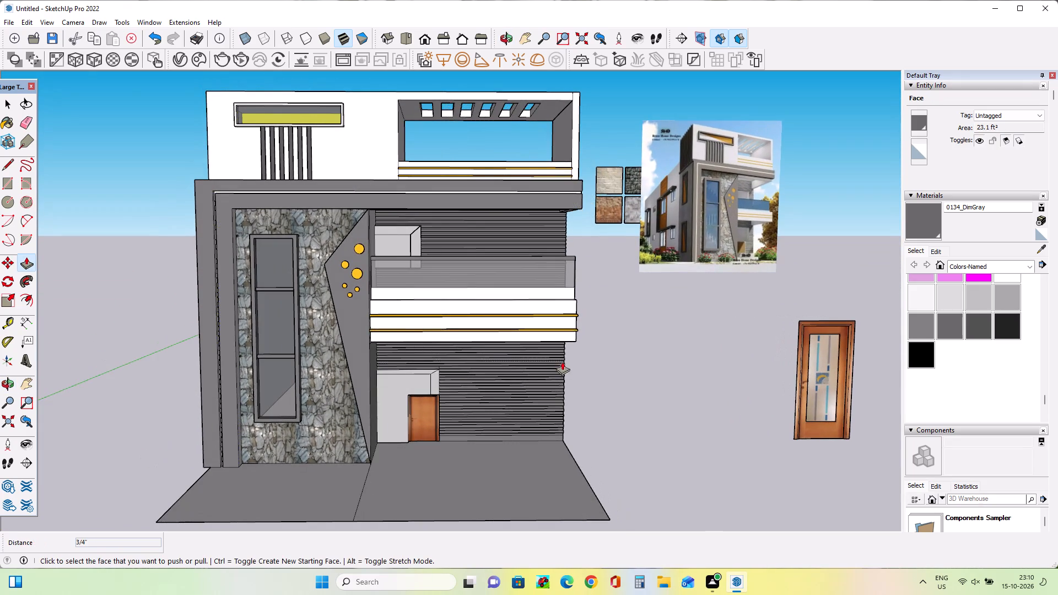
Examine the ground-floor entrance in the reference image, including the door, the wall beside it and its base.
middle_click_drag(561, 362, 517, 381)
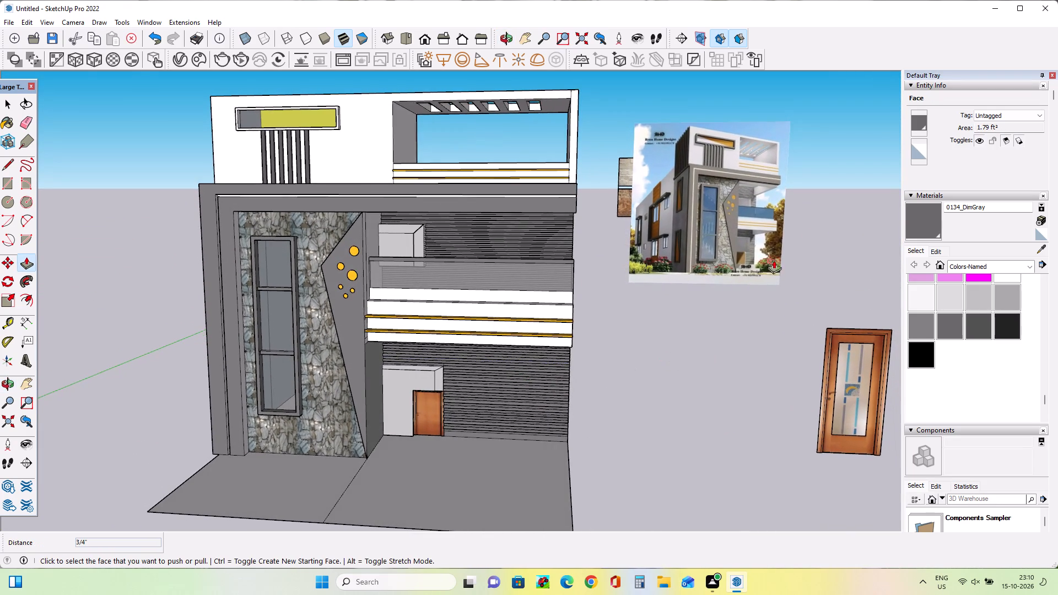
scroll(819, 218, "up", 5)
scroll(755, 242, "down", 1)
scroll(755, 242, "up", 7)
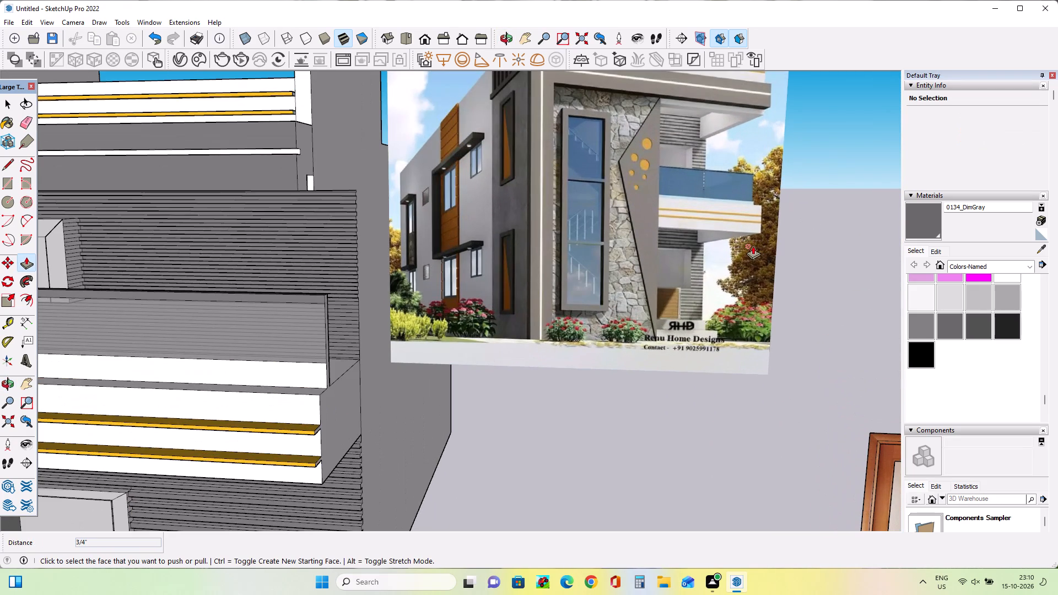
scroll(753, 246, "down", 8)
scroll(756, 328, "up", 5)
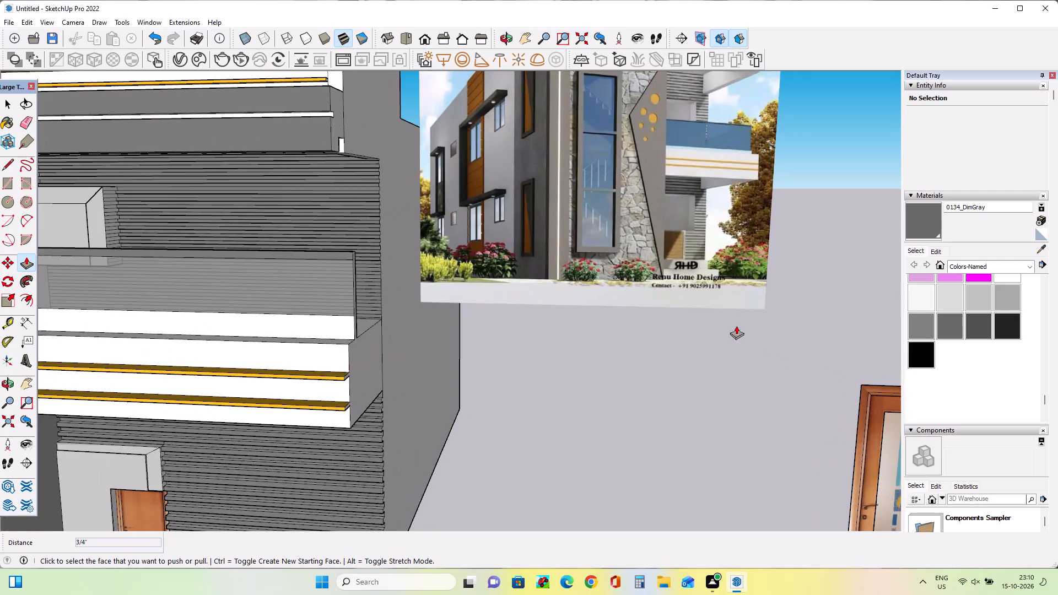
scroll(690, 259, "up", 7)
scroll(691, 258, "down", 1)
scroll(691, 258, "up", 6)
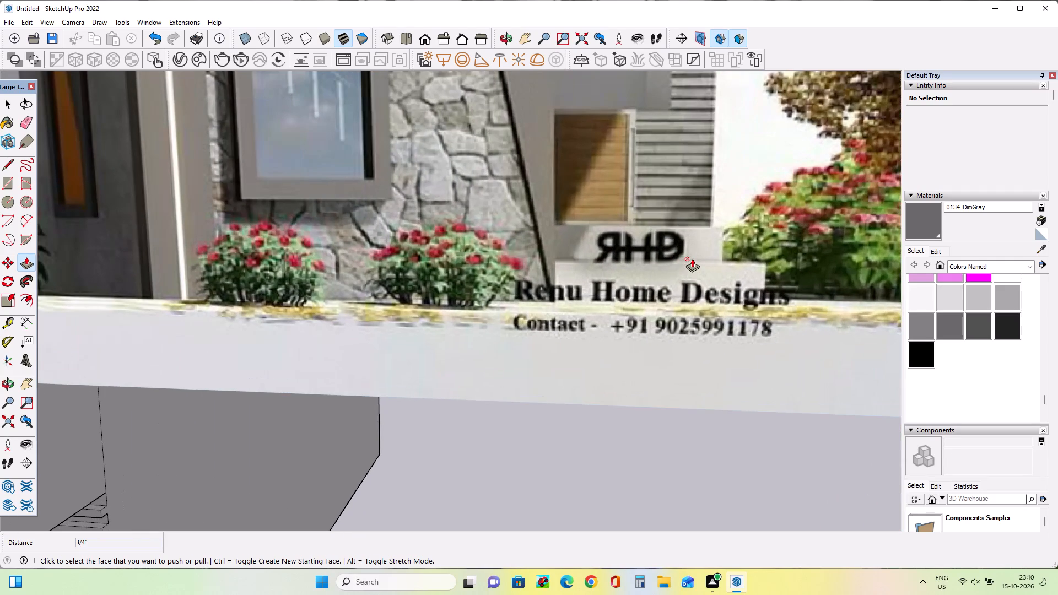
scroll(692, 258, "down", 18)
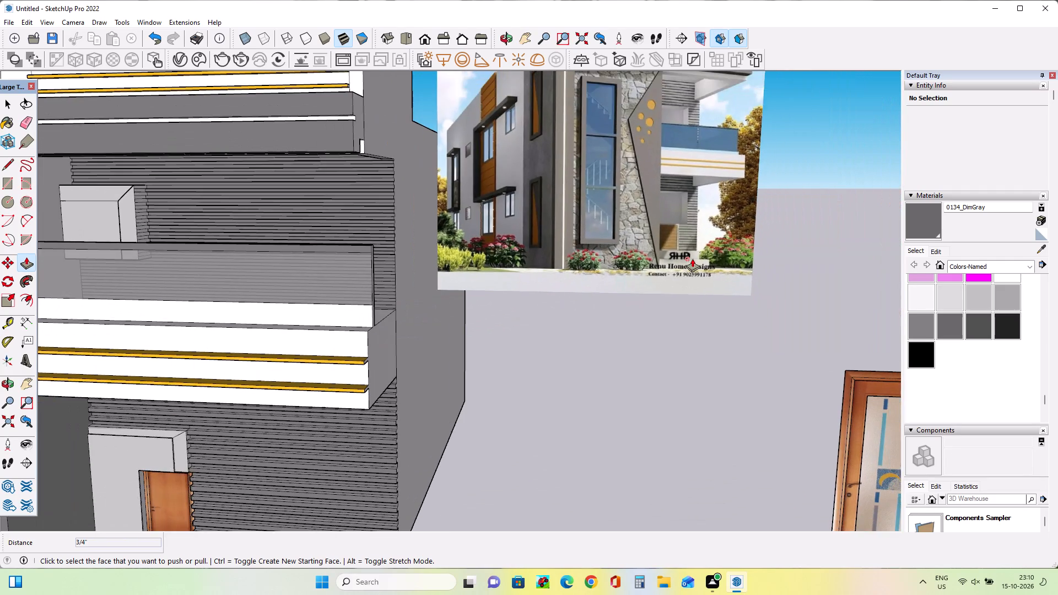
scroll(692, 258, "down", 7)
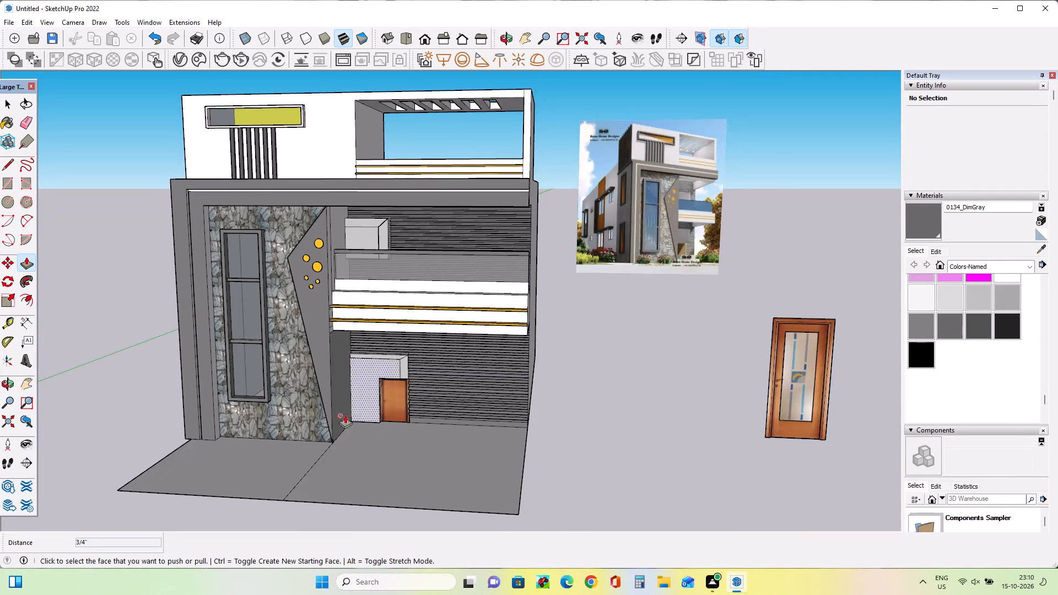
Draw a rectangle of about 132 in² across the foot of the light wall beside the door, reaching the floor.
scroll(333, 423, "up", 4)
middle_click_drag(351, 421, 452, 404)
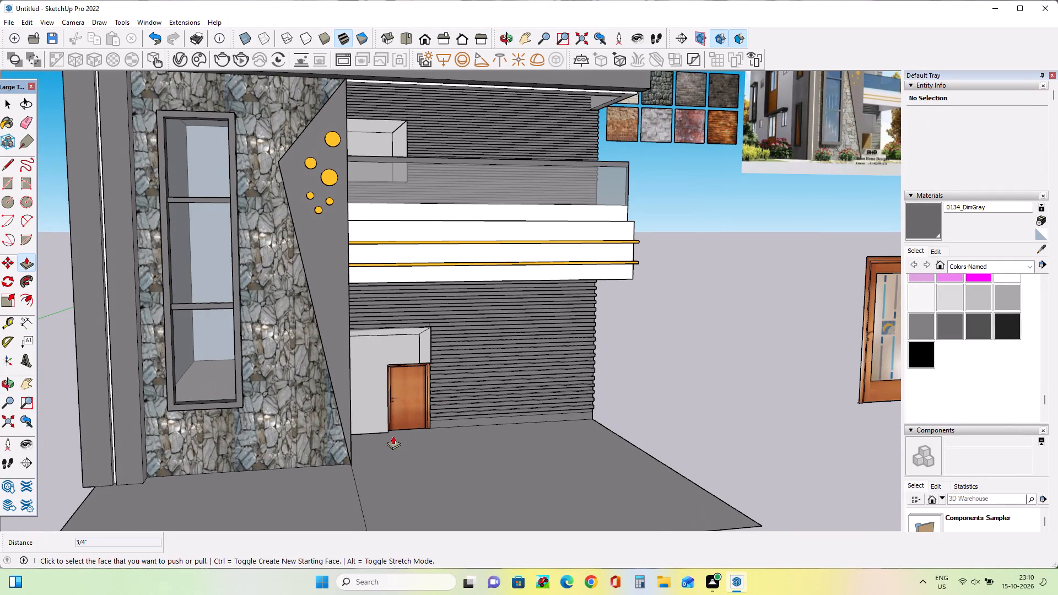
middle_click_drag(402, 441, 327, 451)
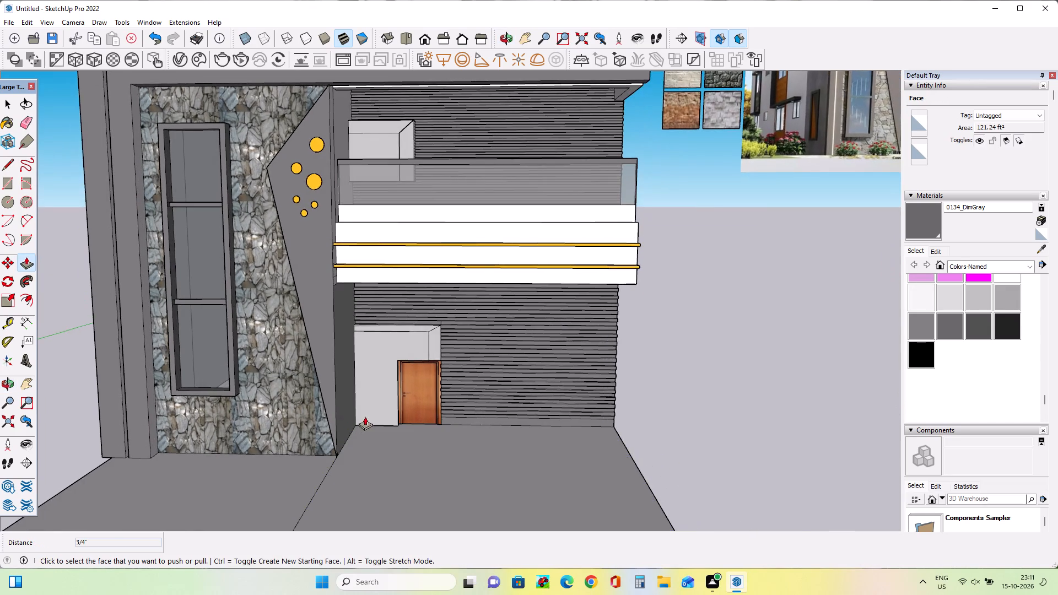
scroll(367, 416, "up", 3)
left_click(2, 183)
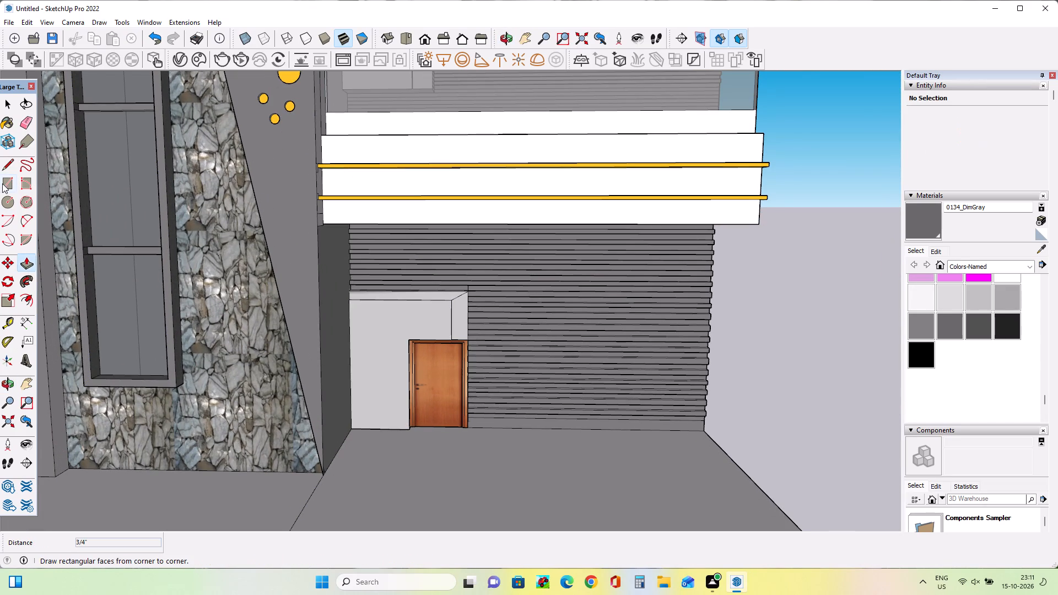
left_click(352, 412)
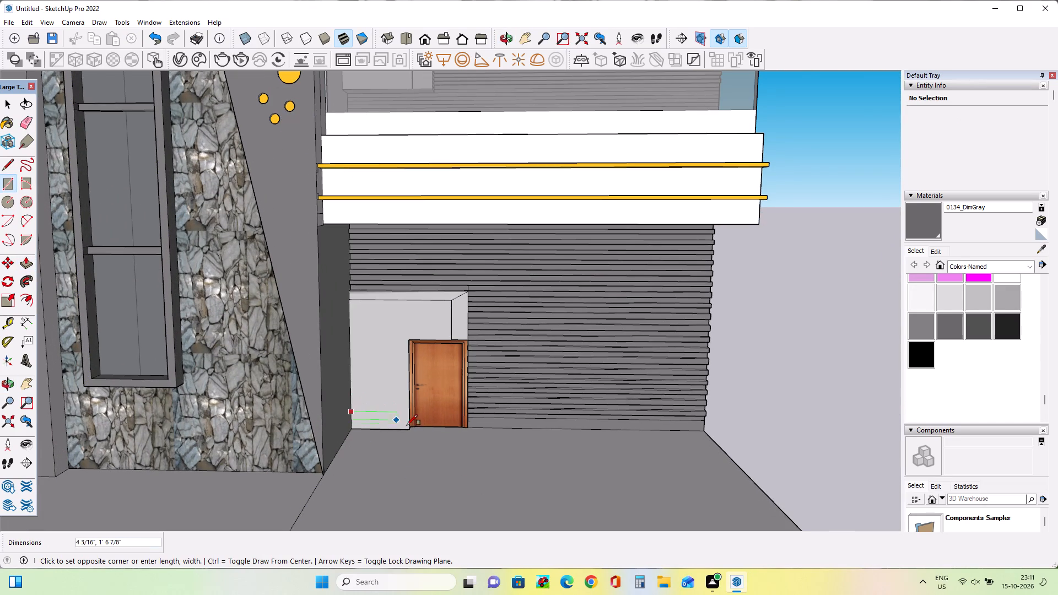
left_click(409, 431)
Pull the light wall face beside and above the door, without the base rectangle, out about 1' 1 1/8".
middle_click_drag(399, 457, 406, 472)
left_click(20, 263)
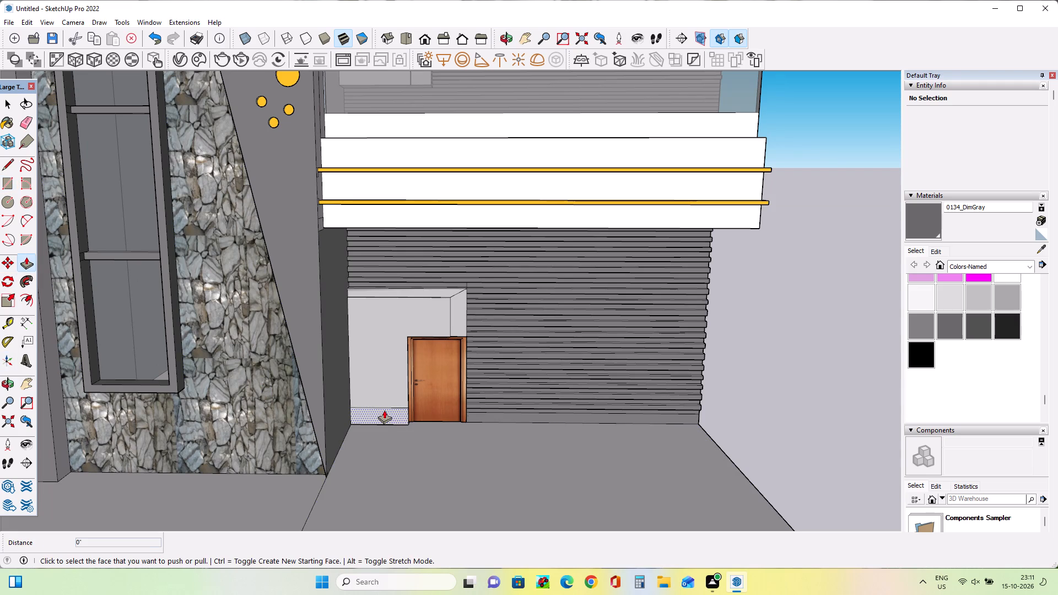
left_click(384, 410)
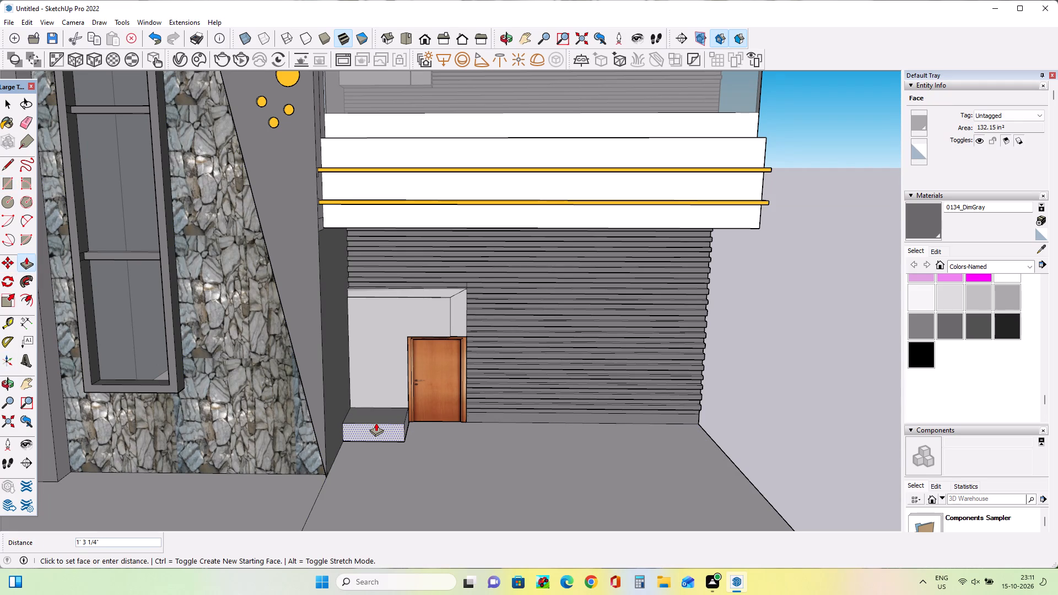
key("Escape")
left_click(386, 396)
left_click(377, 405)
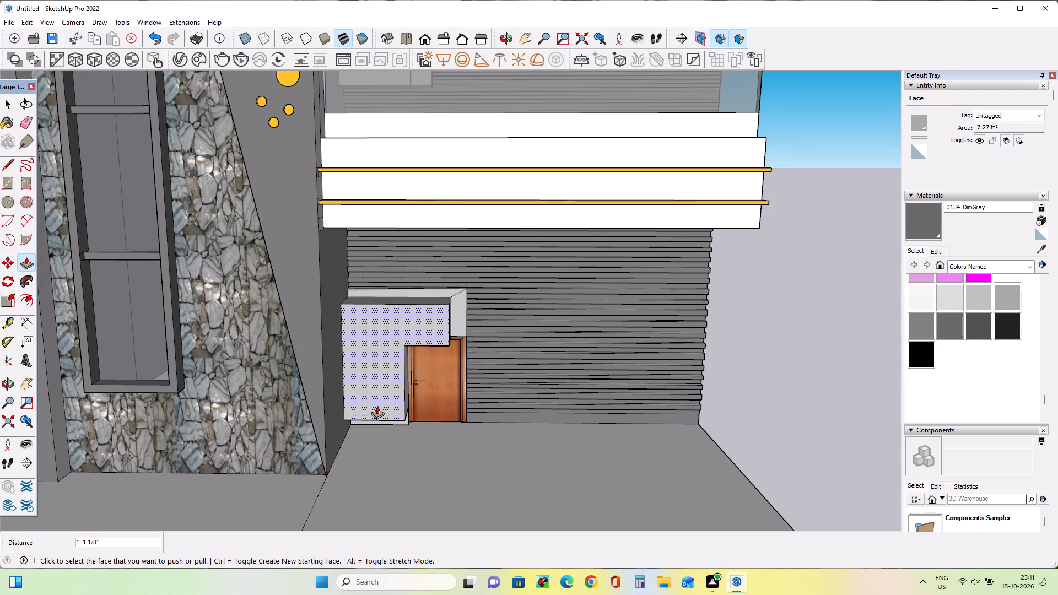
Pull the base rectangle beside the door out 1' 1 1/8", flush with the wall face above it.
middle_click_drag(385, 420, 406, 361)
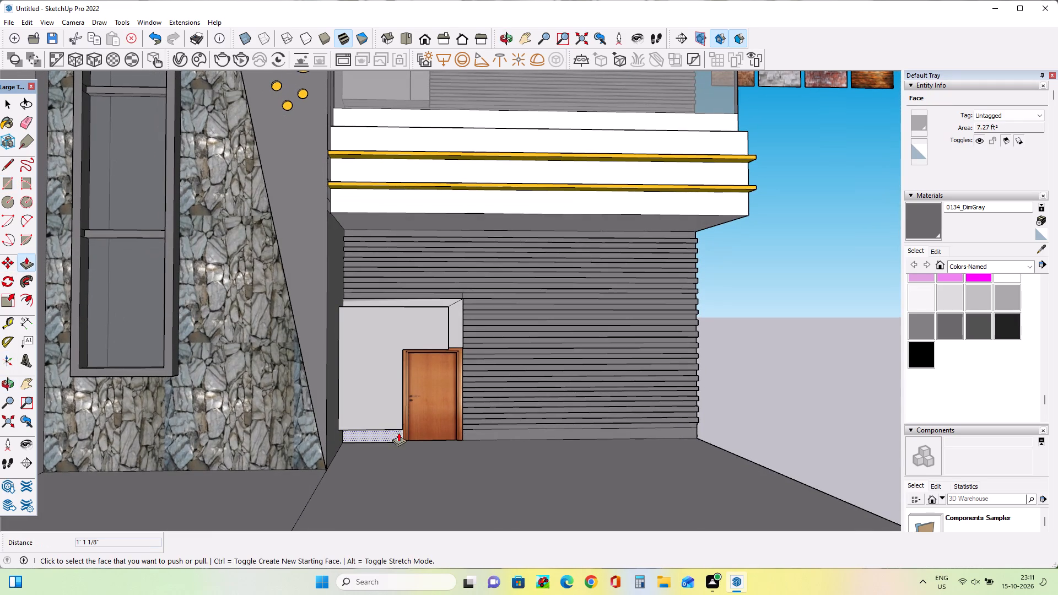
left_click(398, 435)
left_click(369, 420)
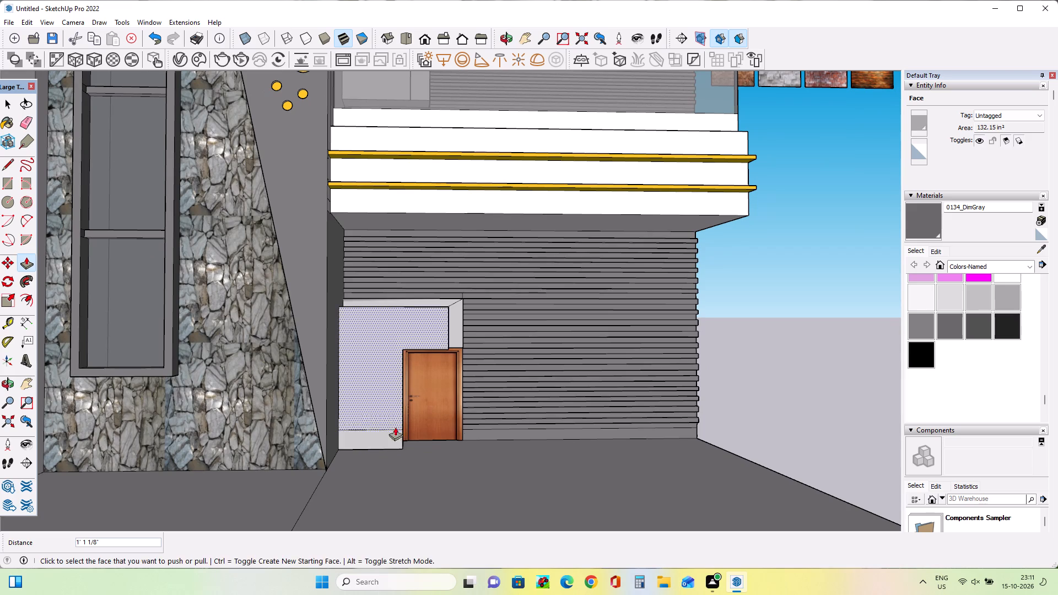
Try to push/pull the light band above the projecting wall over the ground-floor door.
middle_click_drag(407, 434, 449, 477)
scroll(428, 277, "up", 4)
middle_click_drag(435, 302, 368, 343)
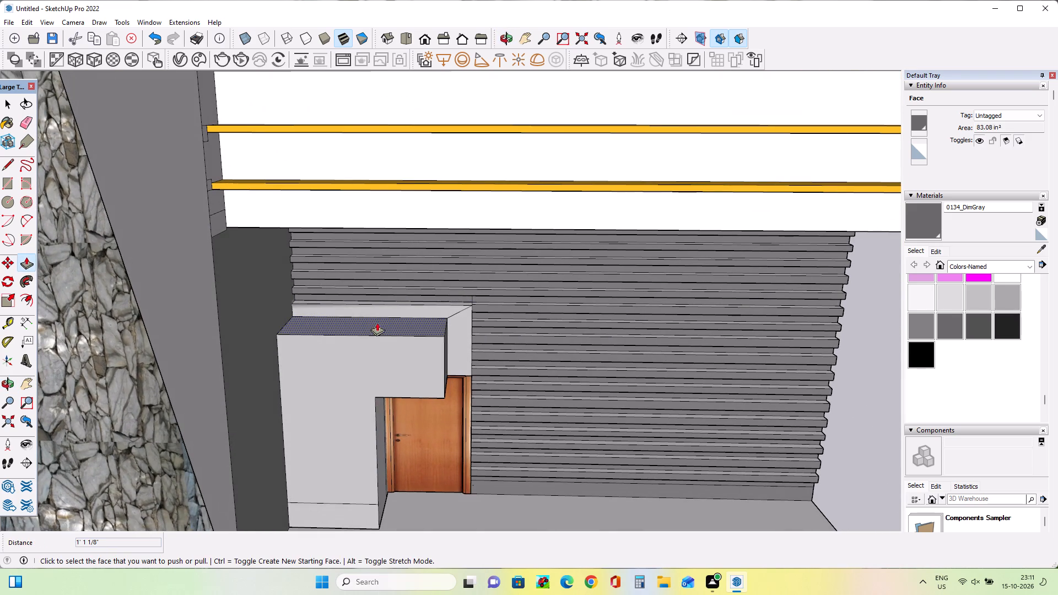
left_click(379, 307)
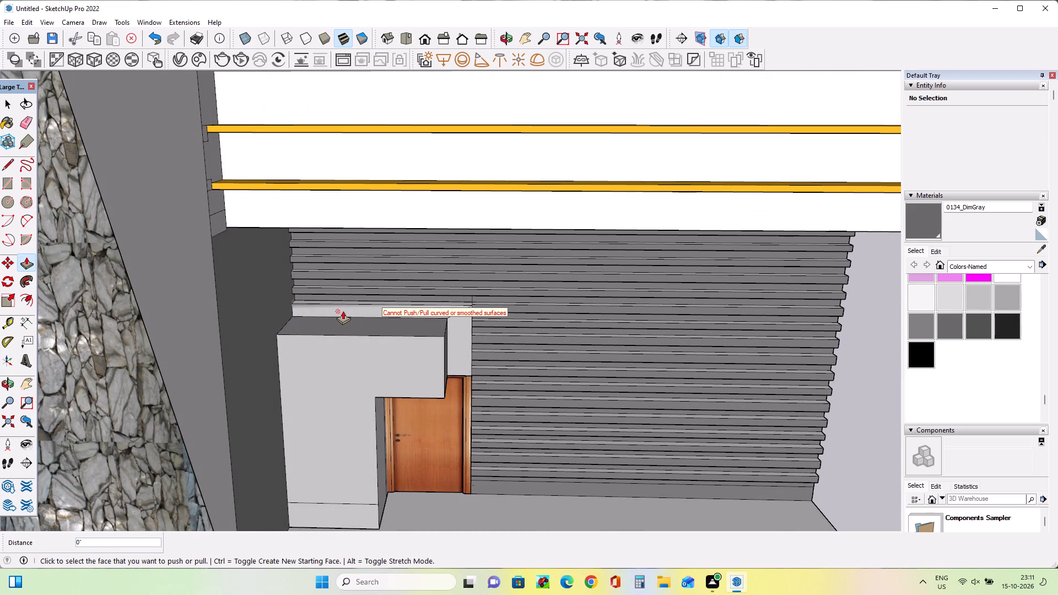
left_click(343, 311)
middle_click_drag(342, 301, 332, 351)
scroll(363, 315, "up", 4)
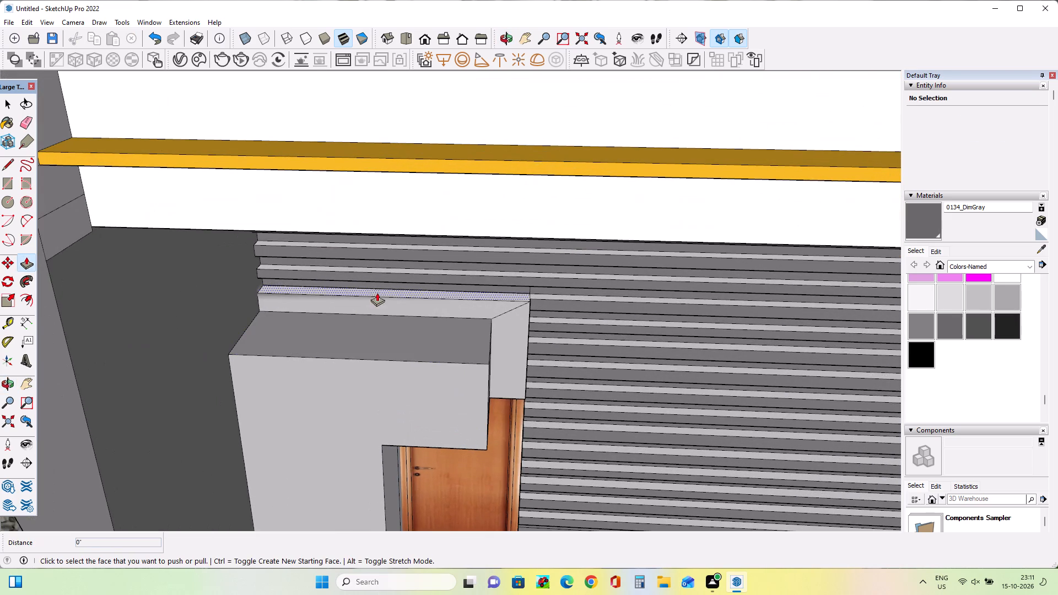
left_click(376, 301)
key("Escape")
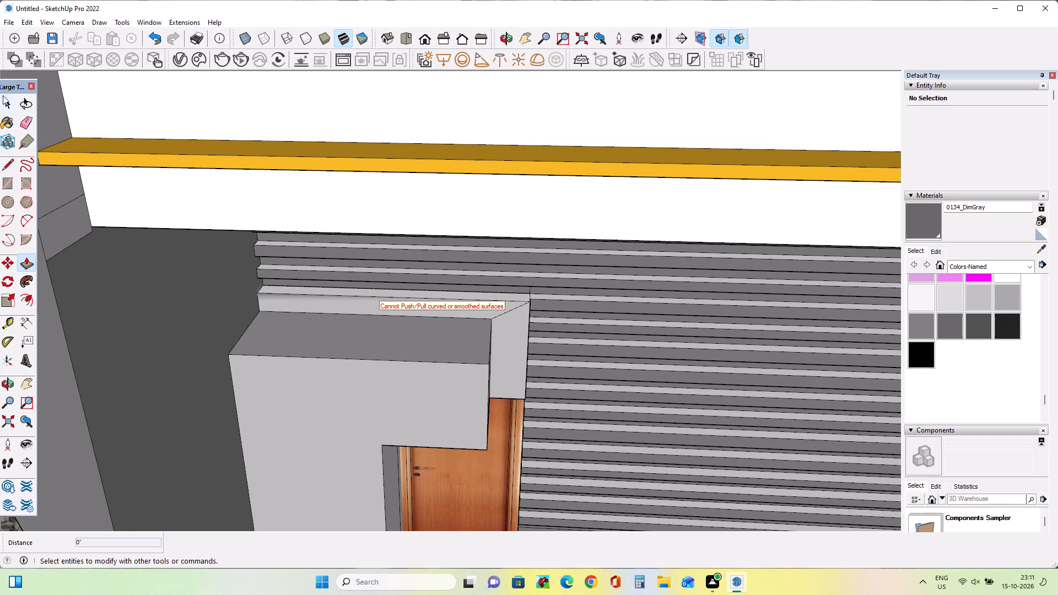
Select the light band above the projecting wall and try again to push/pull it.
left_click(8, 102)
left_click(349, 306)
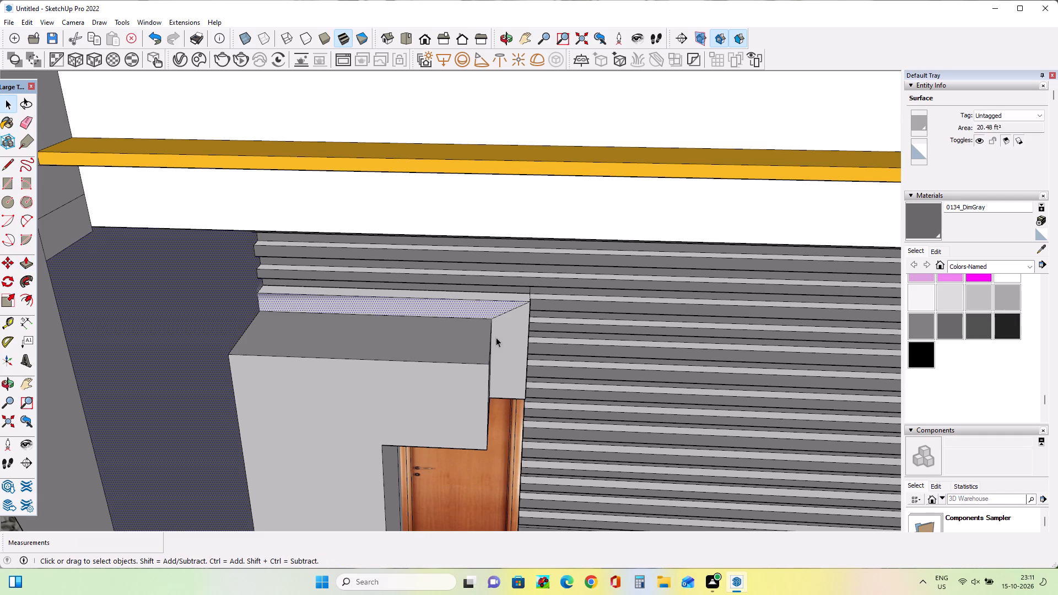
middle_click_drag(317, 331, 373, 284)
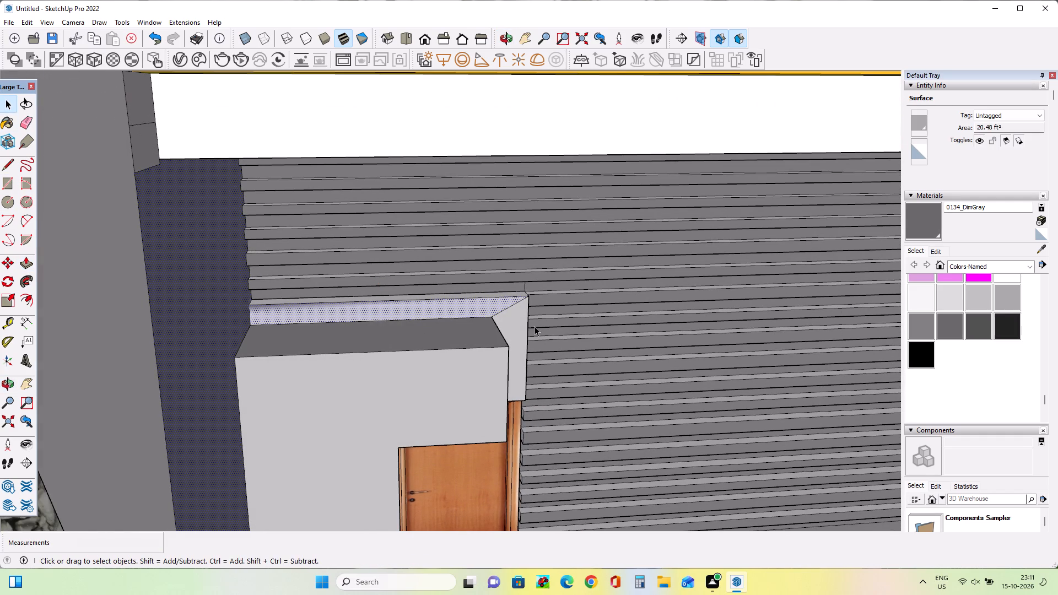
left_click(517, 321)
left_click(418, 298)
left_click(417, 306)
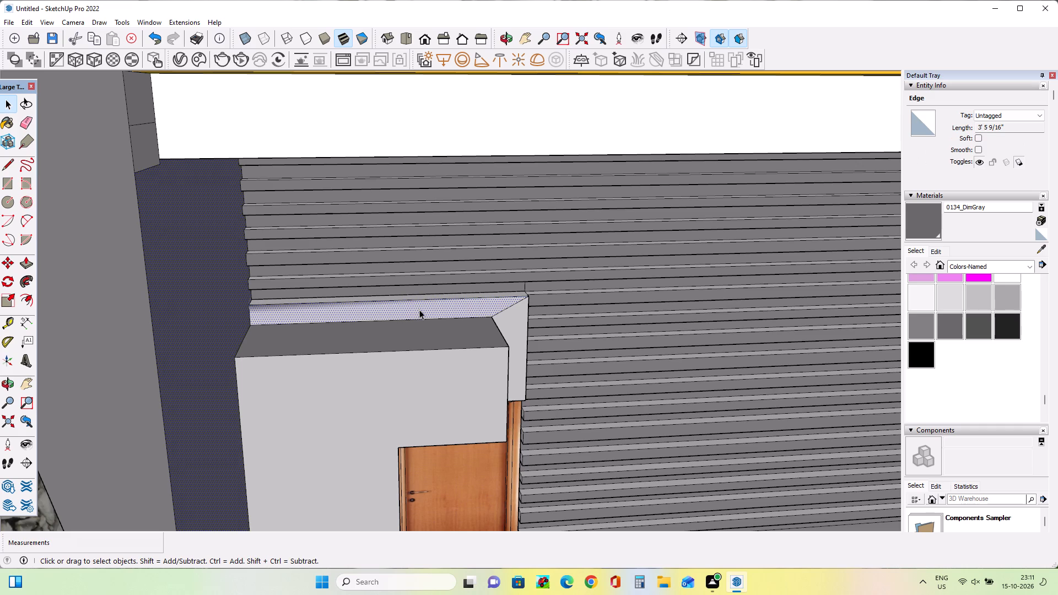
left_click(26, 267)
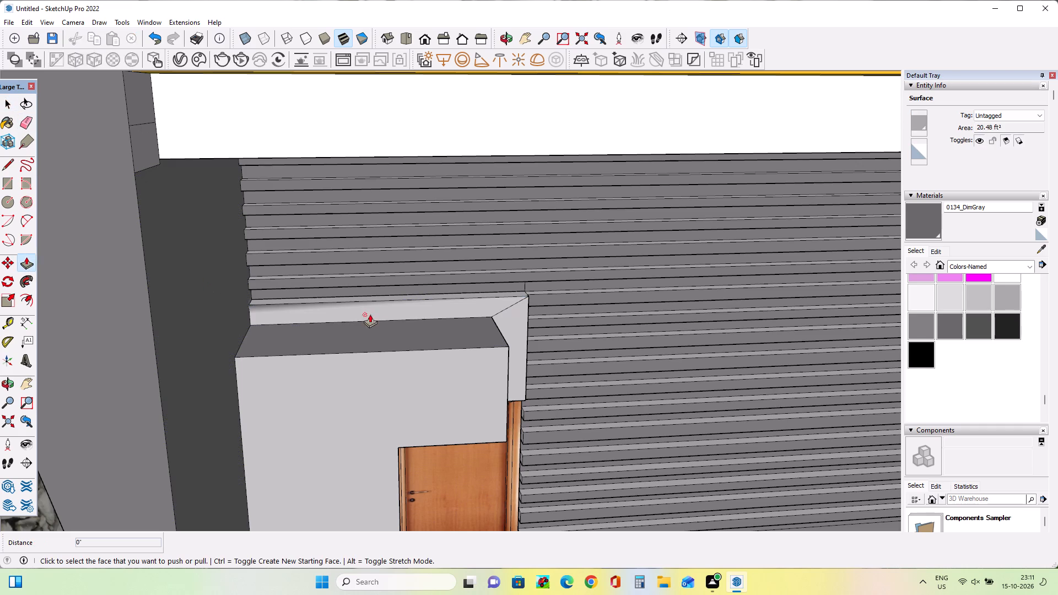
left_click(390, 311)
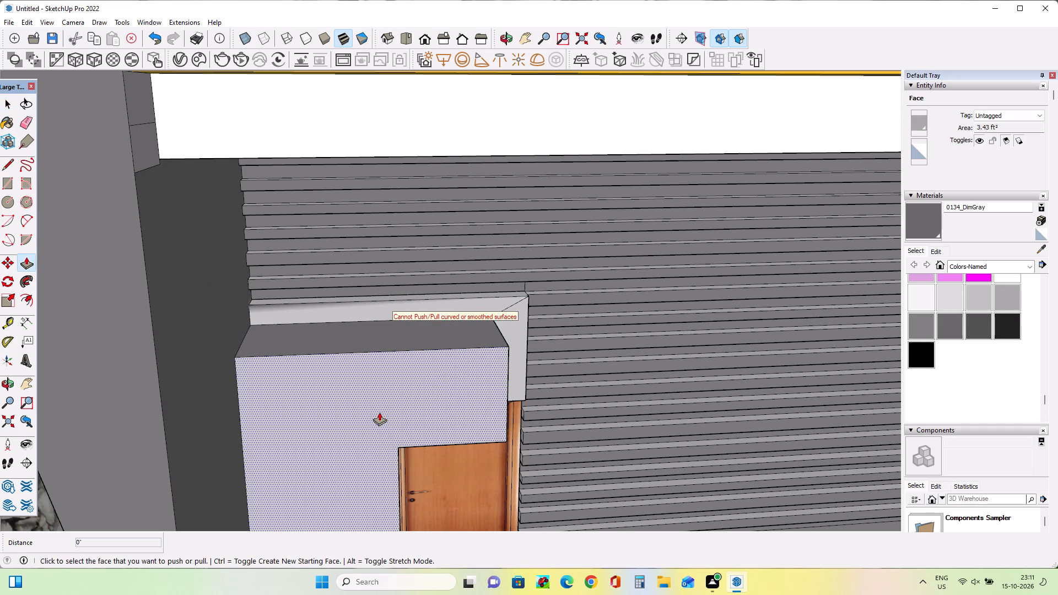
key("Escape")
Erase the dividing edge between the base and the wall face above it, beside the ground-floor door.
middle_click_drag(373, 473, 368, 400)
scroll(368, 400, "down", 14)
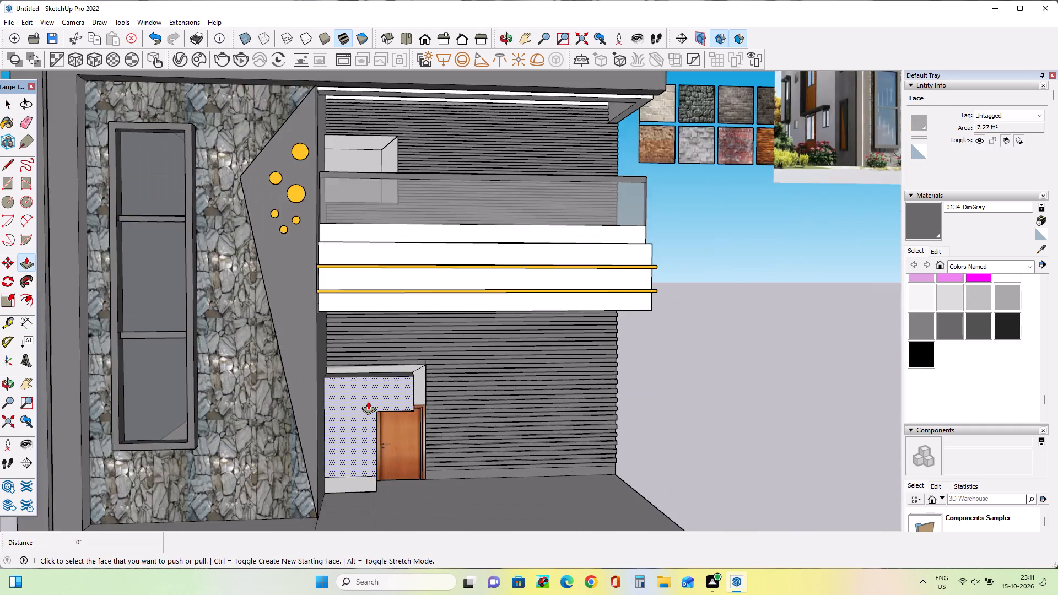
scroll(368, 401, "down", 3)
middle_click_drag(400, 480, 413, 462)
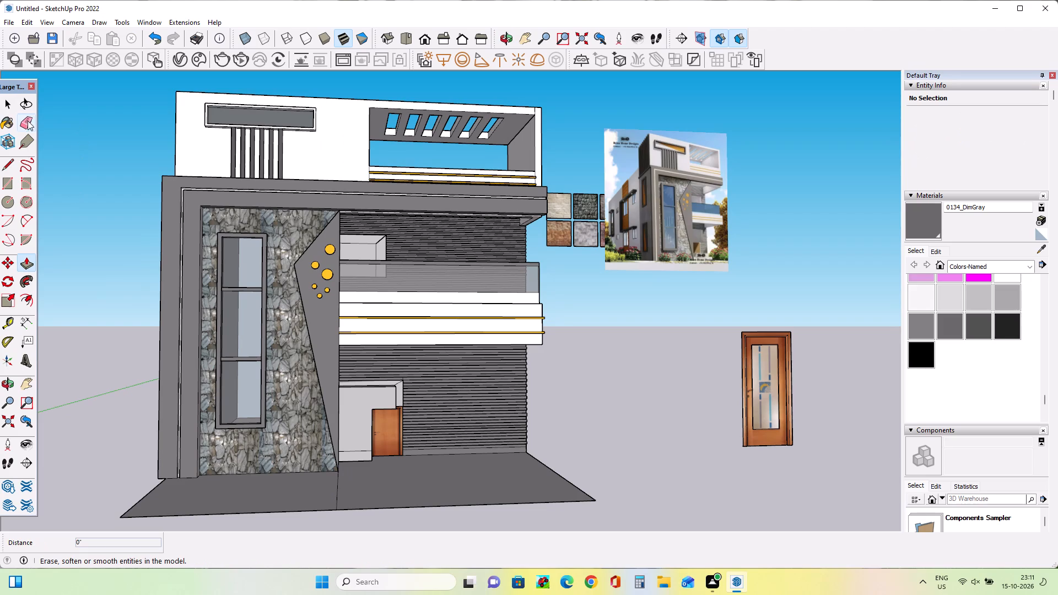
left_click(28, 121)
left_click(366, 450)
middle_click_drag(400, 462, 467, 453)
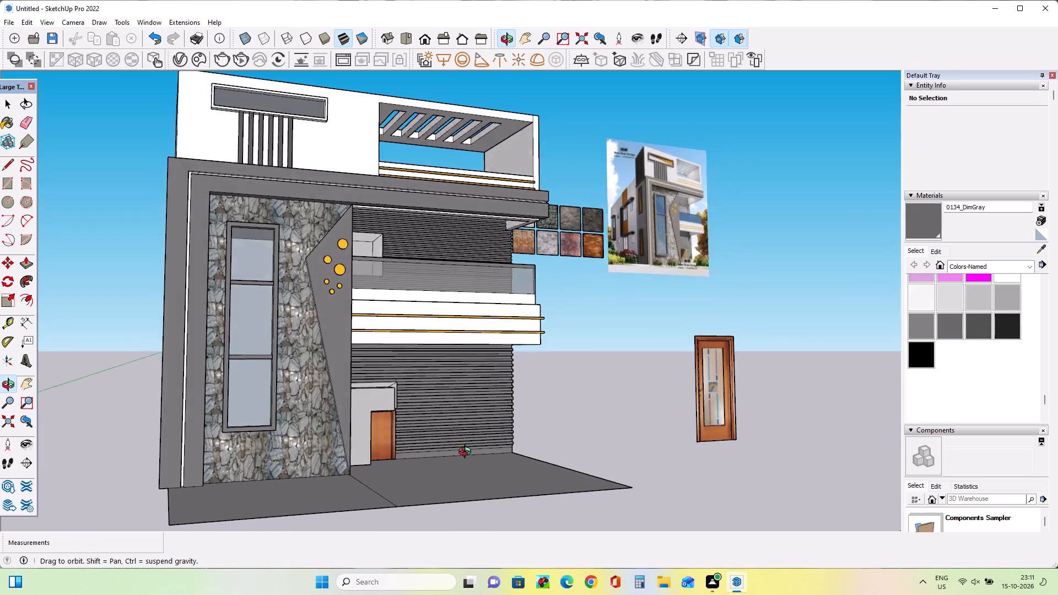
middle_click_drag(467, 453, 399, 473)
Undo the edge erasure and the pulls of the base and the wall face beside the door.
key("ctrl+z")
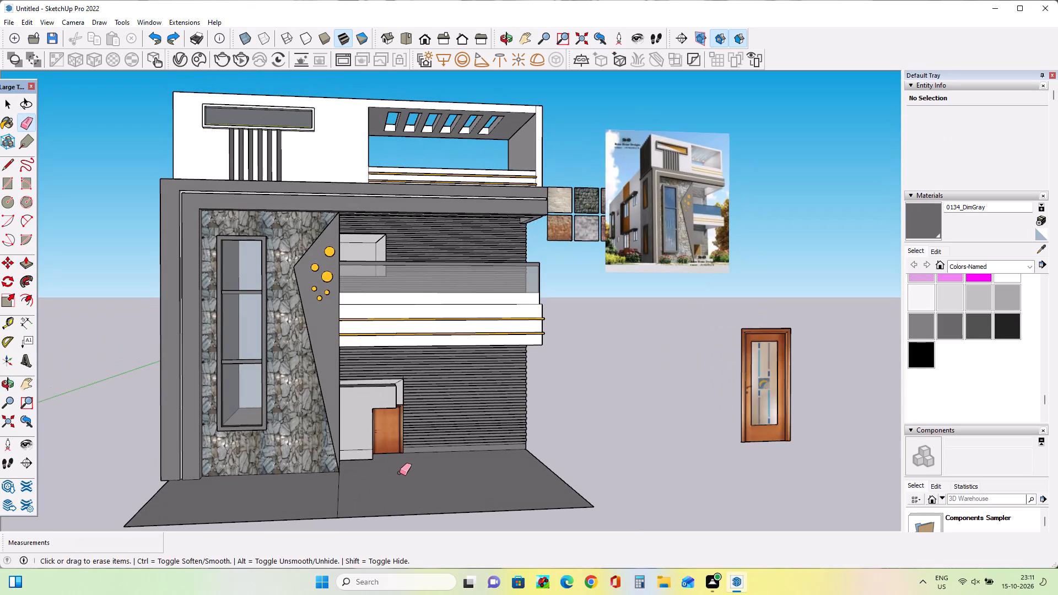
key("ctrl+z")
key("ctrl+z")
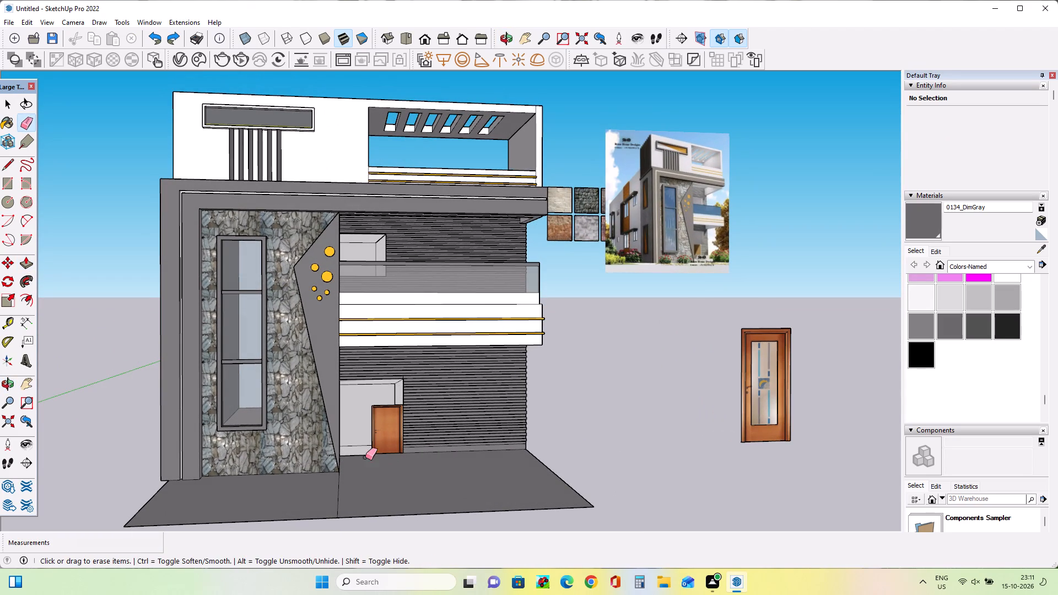
Pull only the base rectangle beside the ground-floor door out 1' 8 3/8".
left_click(26, 264)
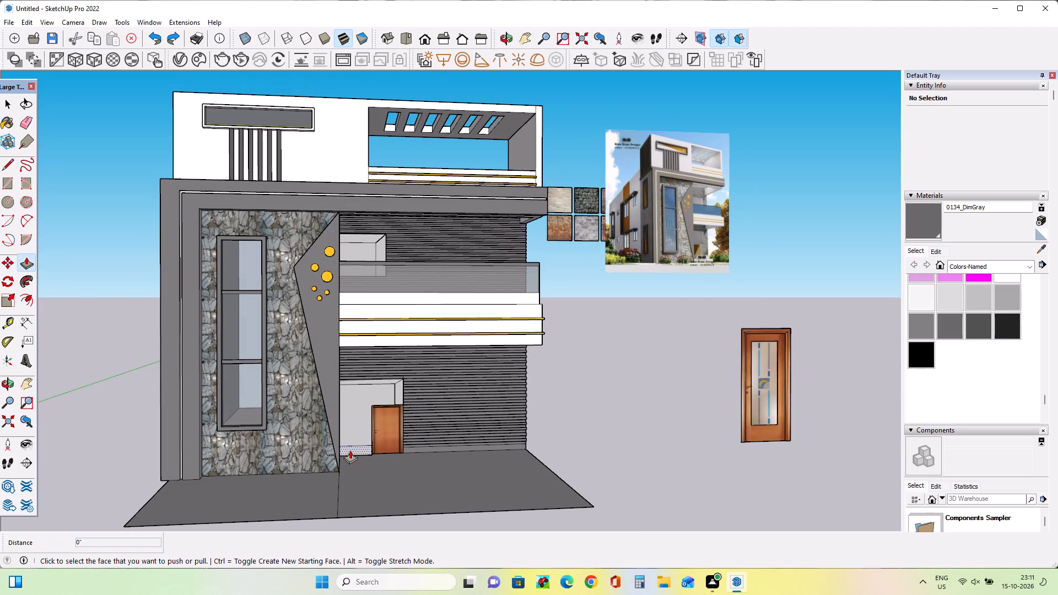
left_click(358, 448)
left_click(359, 455)
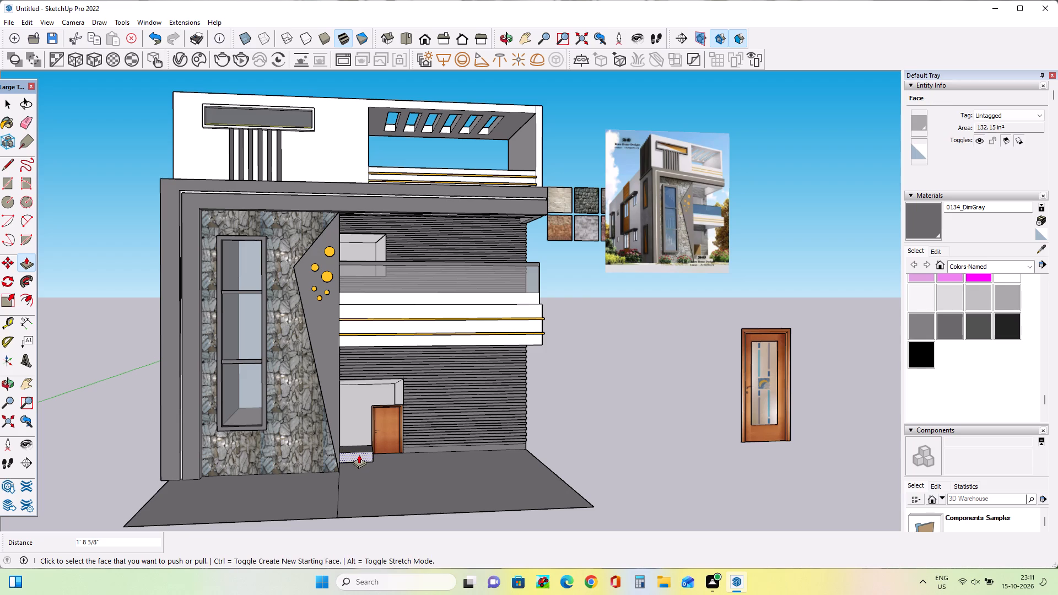
Examine the projecting base, the front facade and the house's side wall from several angles.
middle_click_drag(408, 456, 391, 494)
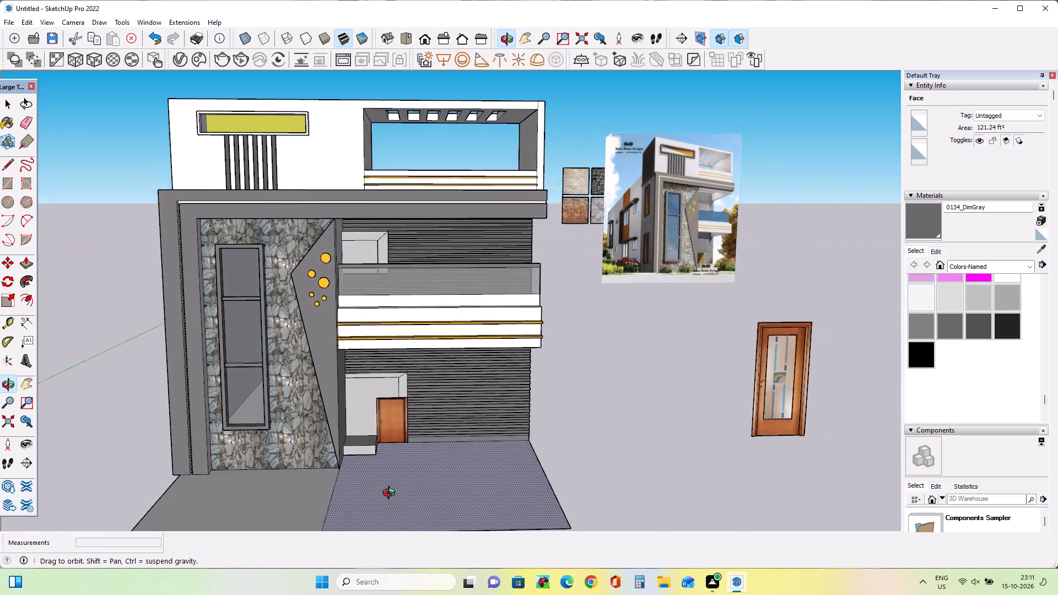
middle_click_drag(391, 494, 403, 489)
middle_click_drag(501, 335, 604, 294)
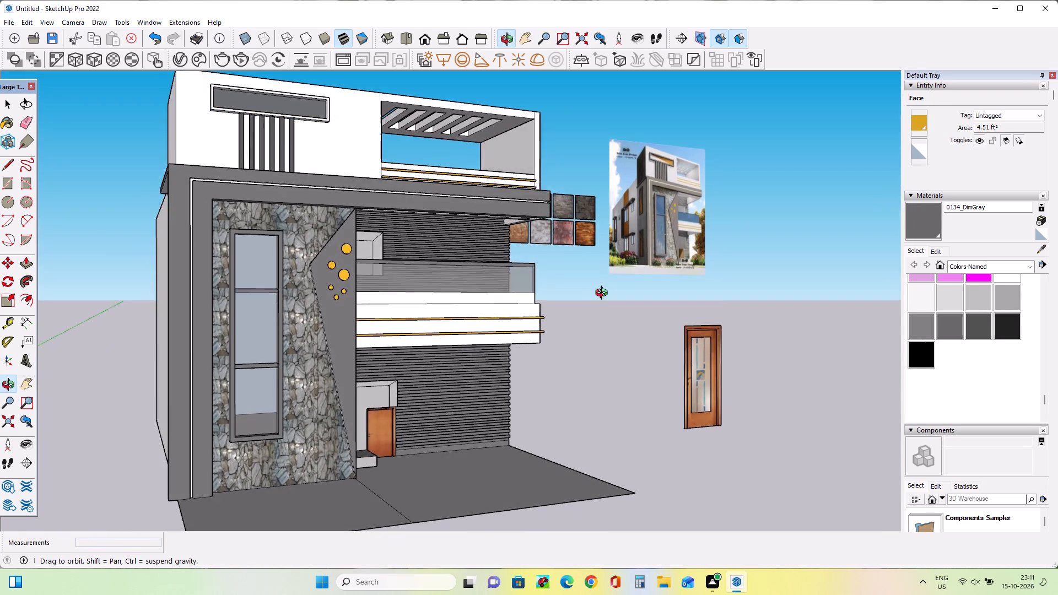
middle_click_drag(604, 294, 604, 318)
middle_click_drag(461, 358, 467, 361)
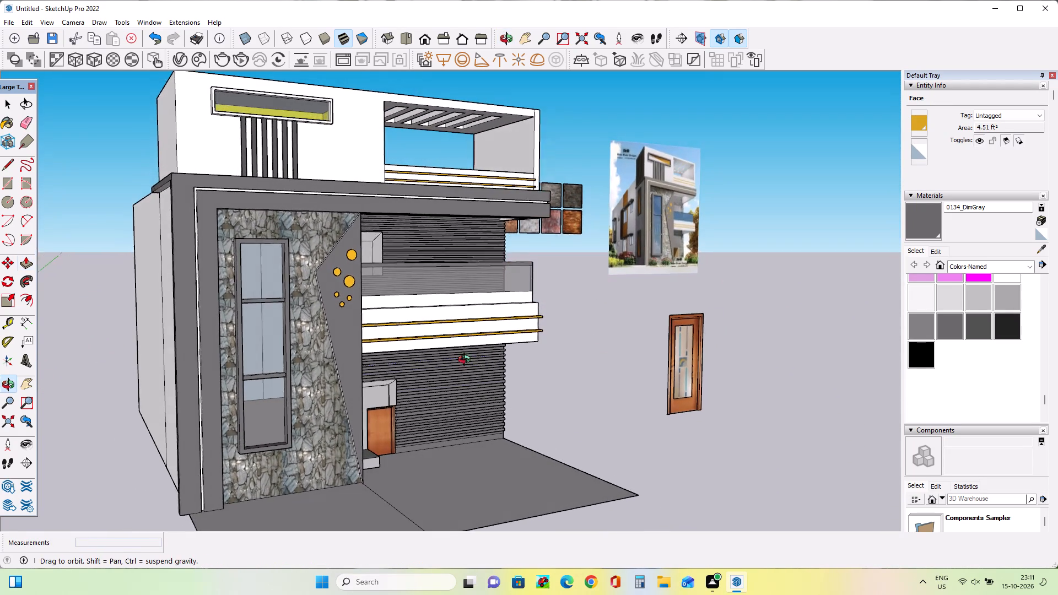
middle_click_drag(467, 361, 619, 335)
scroll(339, 312, "down", 3)
middle_click_drag(350, 316, 408, 343)
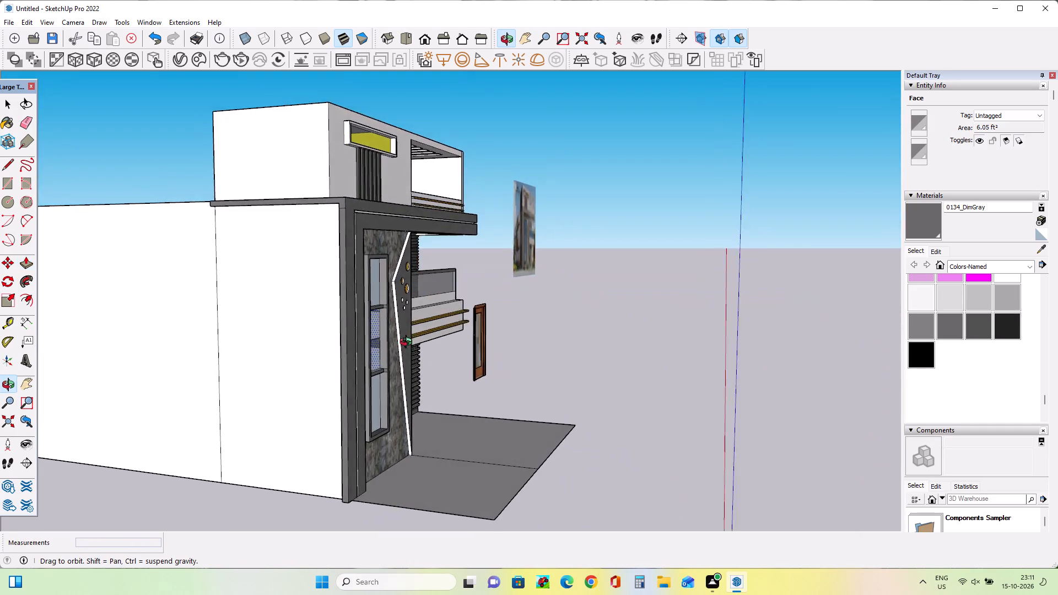
middle_click_drag(408, 343, 431, 337)
Move the reference image from the front to beside the rear end of the side wall, in moves of 49' 8 1/16" and 46' 10 5/8".
left_click(3, 259)
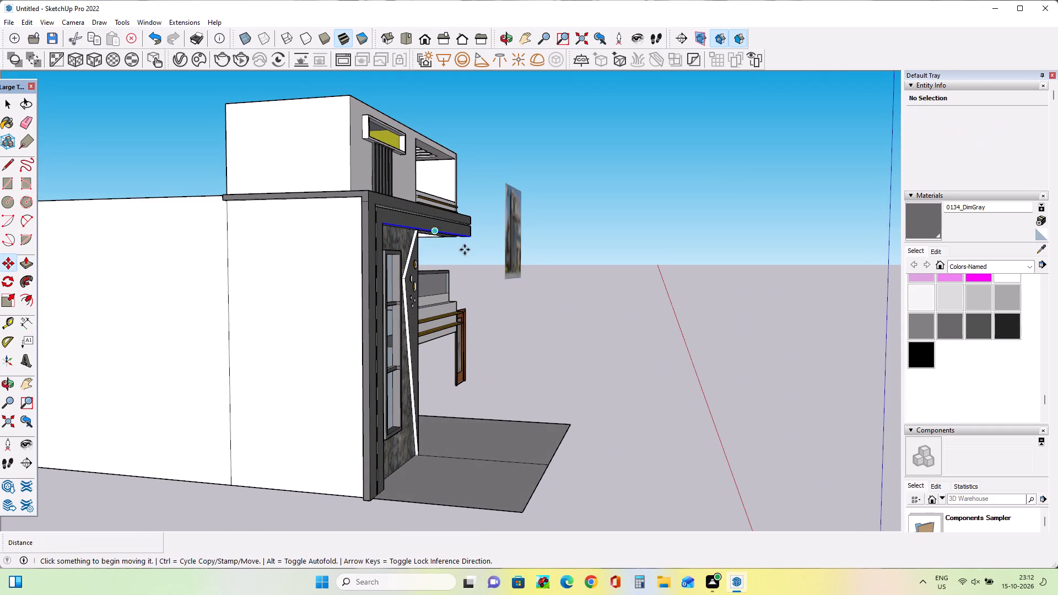
left_click(506, 273)
left_click(573, 492)
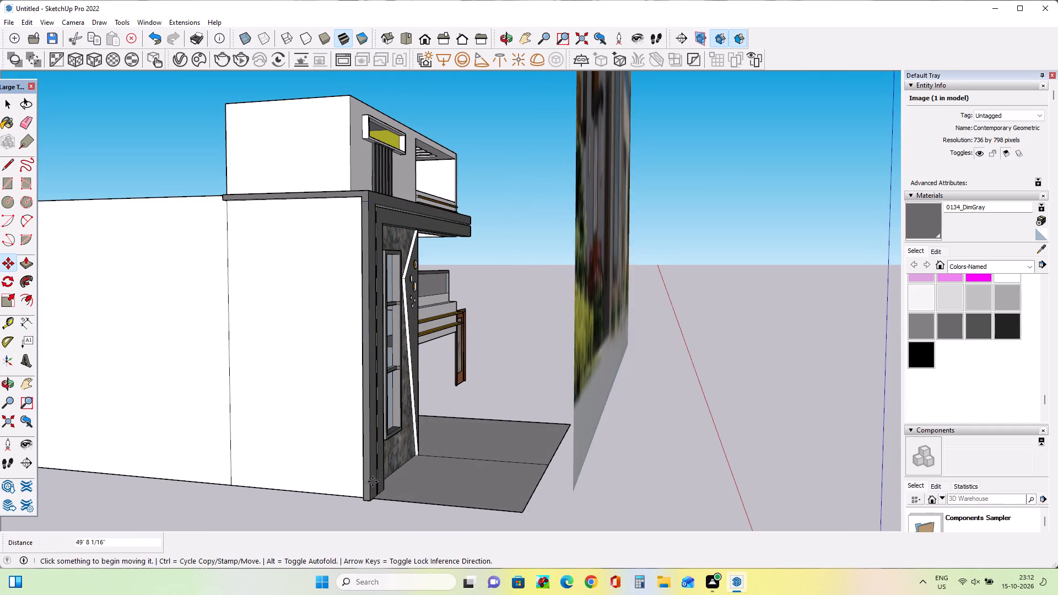
middle_click_drag(382, 479, 492, 463)
scroll(490, 463, "down", 5)
scroll(421, 434, "down", 3)
middle_click_drag(388, 442, 492, 443)
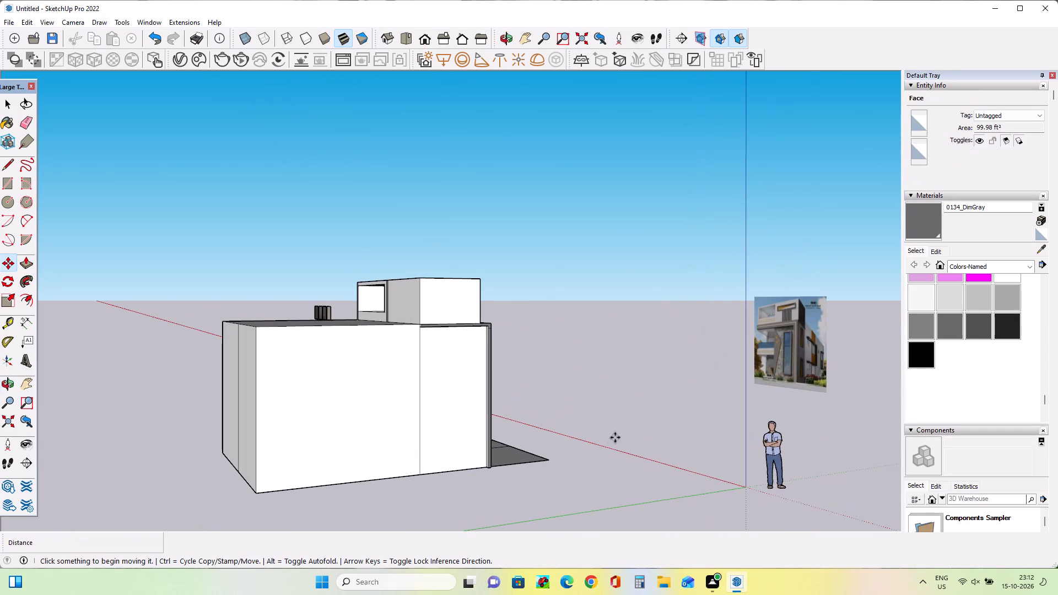
left_click(758, 381)
left_click(120, 403)
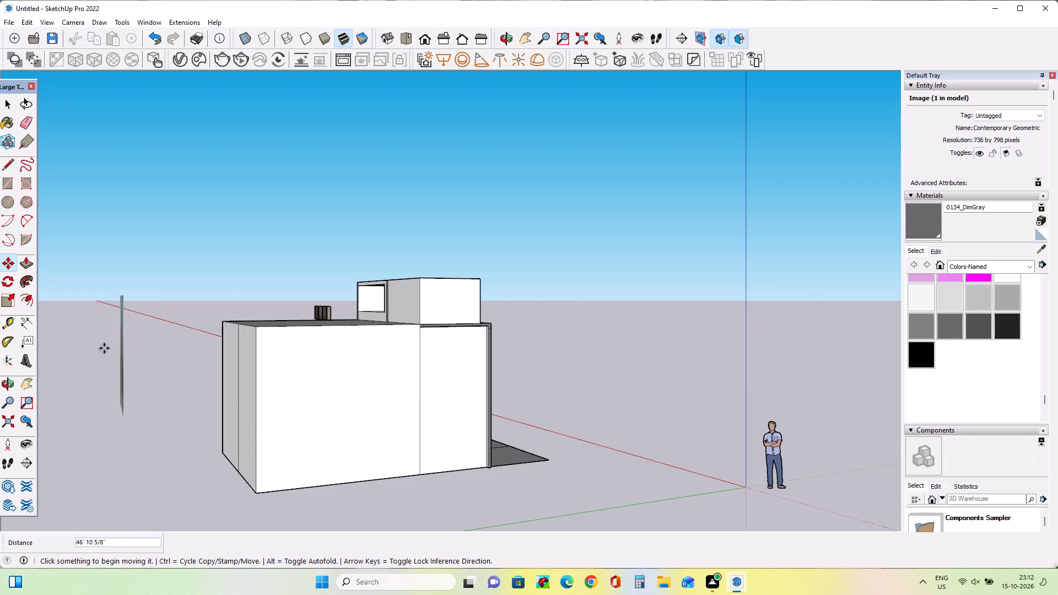
Rotate the reference image 90° about the vertical axis at its bottom corner, turning it toward the side-wall view.
left_click(122, 308)
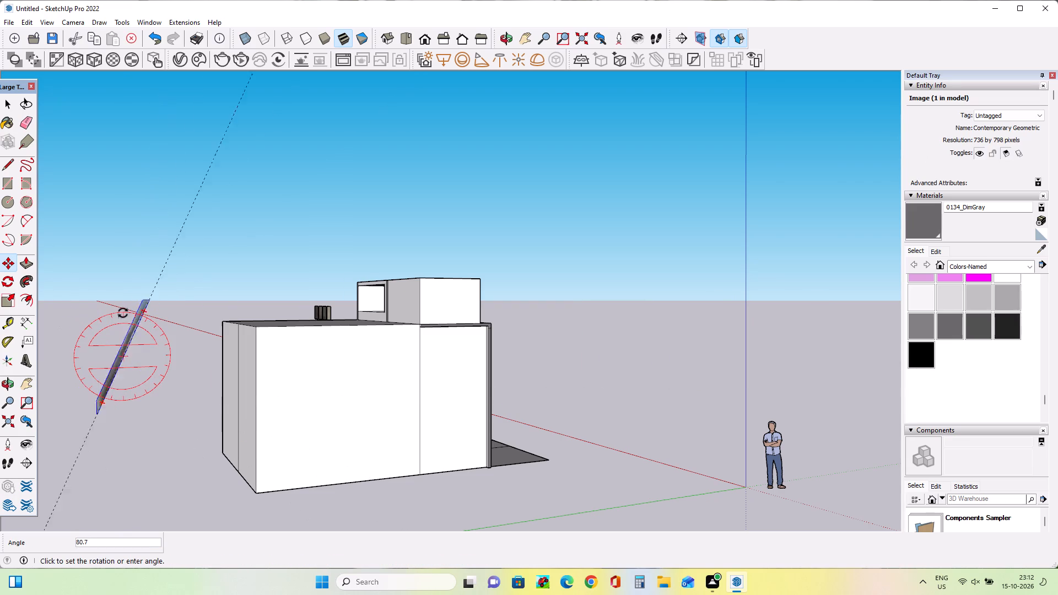
key("Escape")
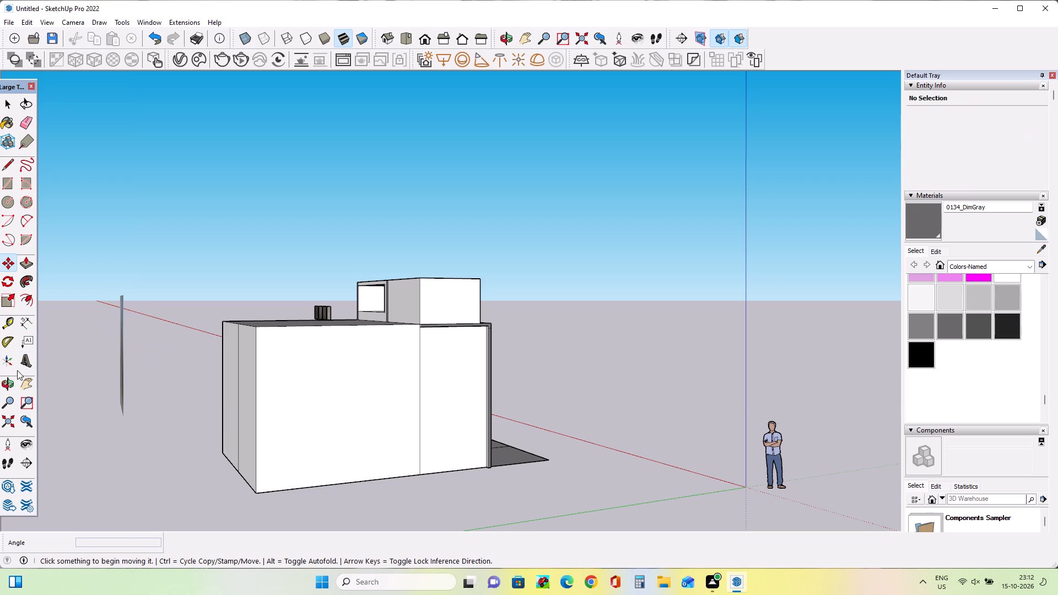
left_click(6, 284)
left_click(129, 423)
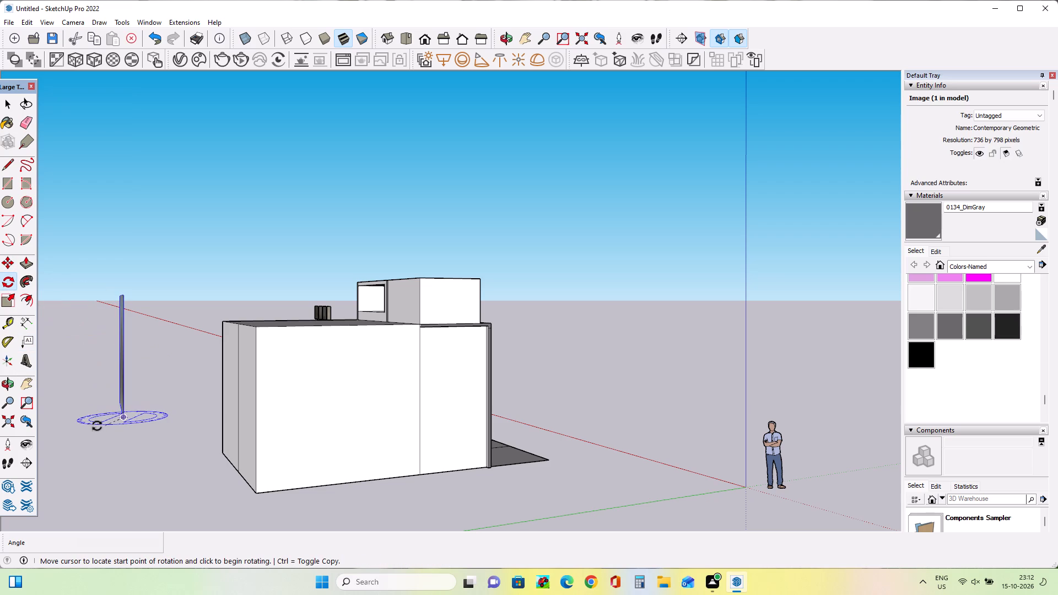
left_click(76, 424)
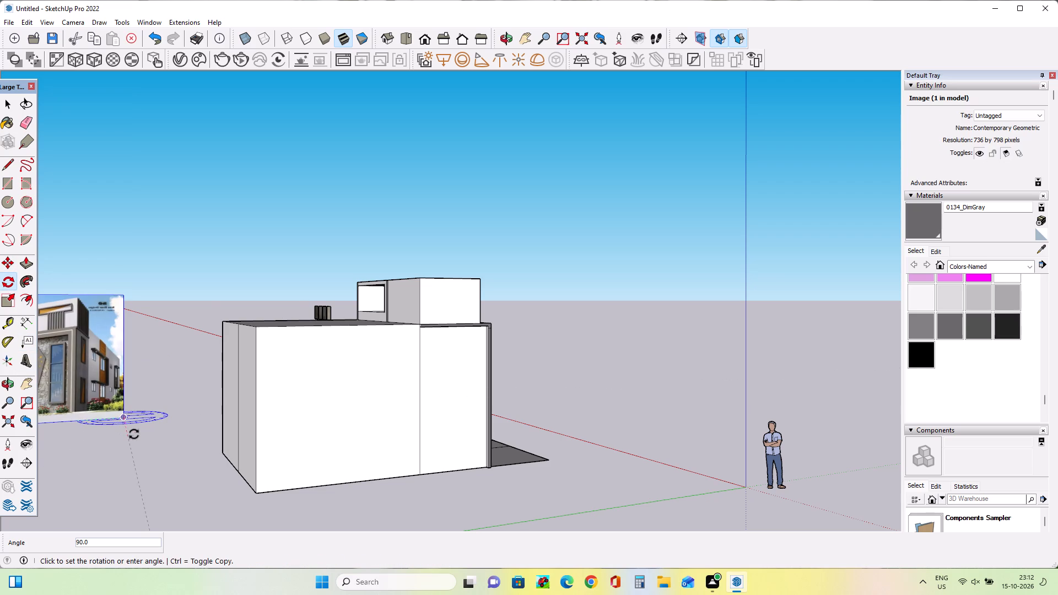
left_click(134, 434)
left_click(134, 434)
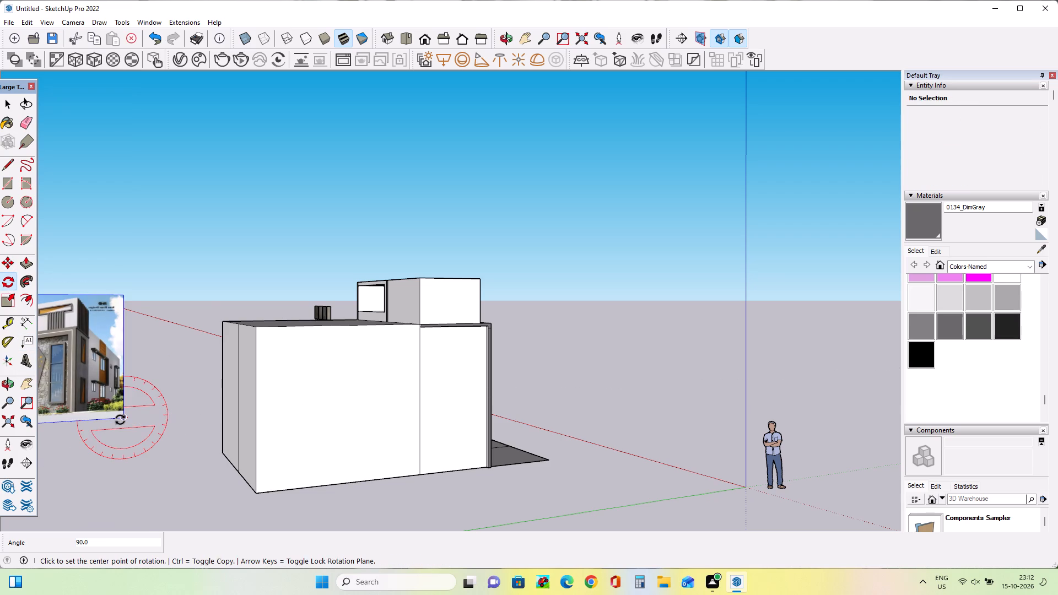
left_click(120, 420)
key("Escape")
Examine the house's plain side wall together with the reference image standing beside it.
scroll(150, 448, "down", 3)
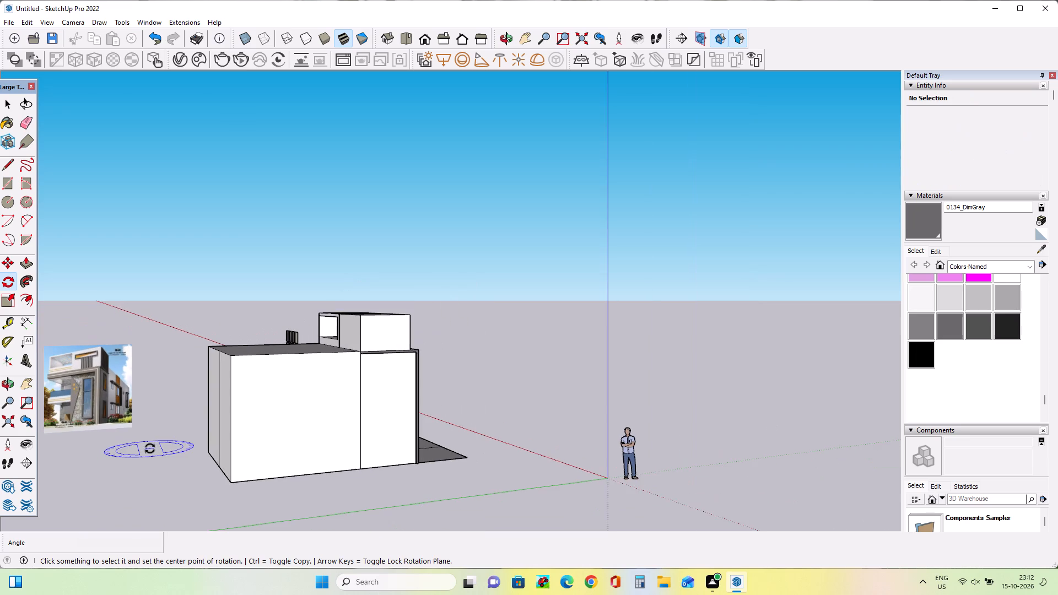
middle_click_drag(150, 448, 137, 455)
scroll(106, 433, "up", 7)
middle_click_drag(159, 461, 136, 459)
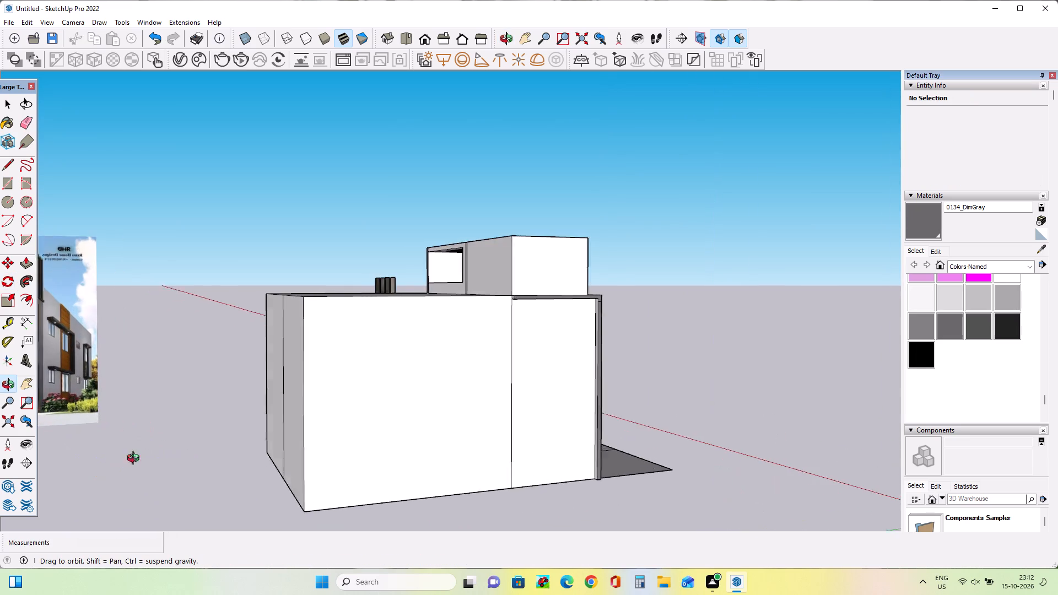
middle_click_drag(136, 459, 124, 456)
scroll(125, 455, "down", 4)
middle_click(205, 461)
scroll(205, 462, "down", 4)
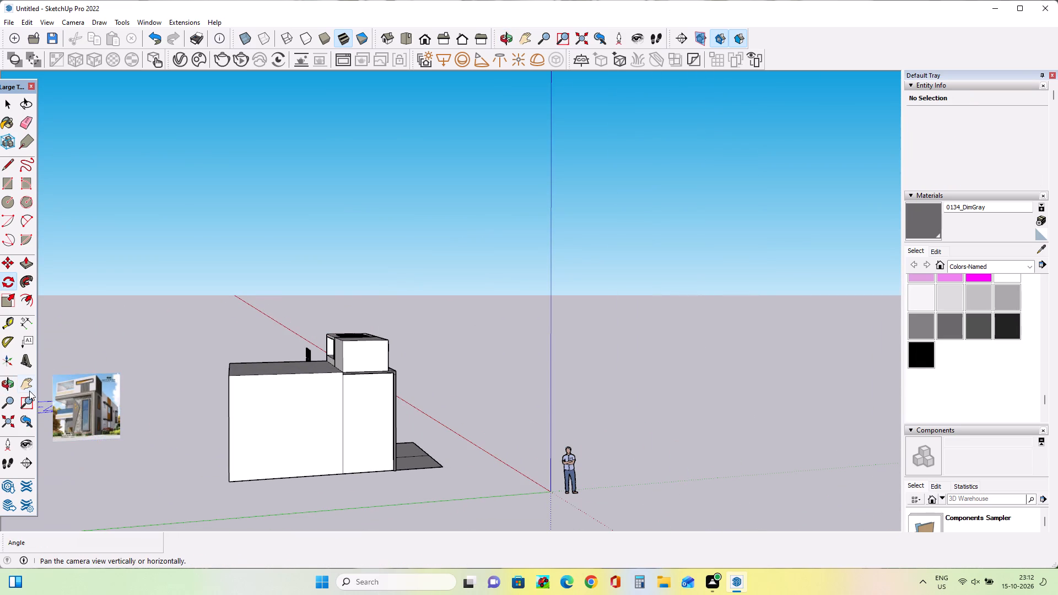
left_click(24, 385)
left_click_drag(158, 446, 206, 426)
scroll(208, 426, "up", 4)
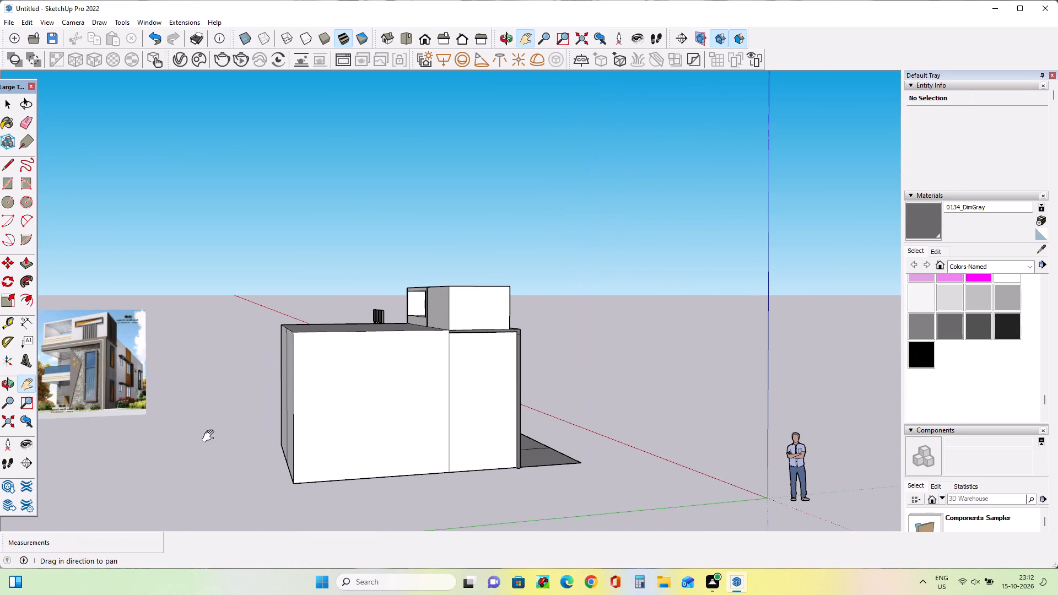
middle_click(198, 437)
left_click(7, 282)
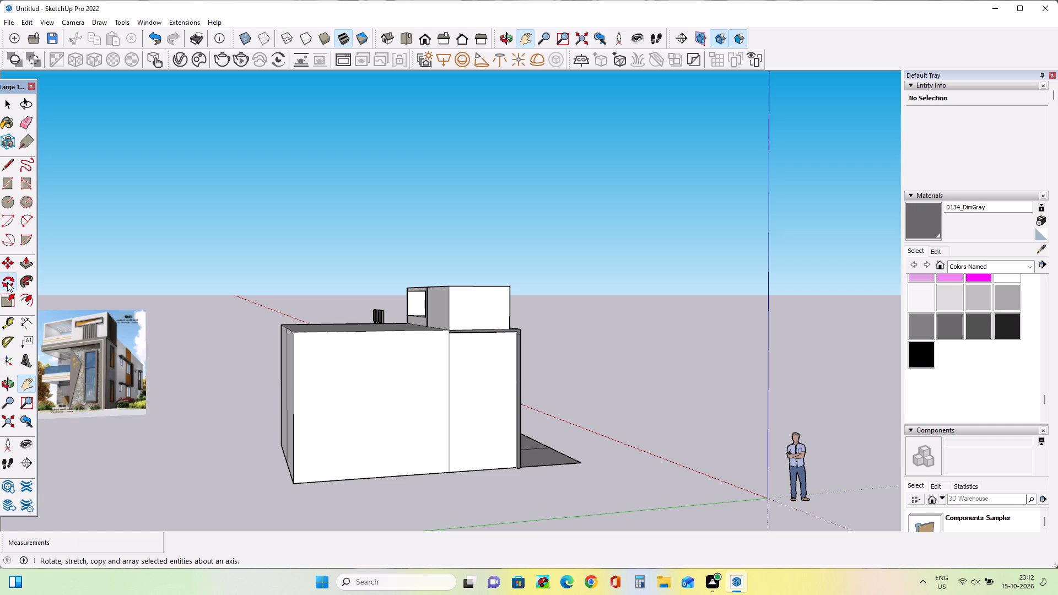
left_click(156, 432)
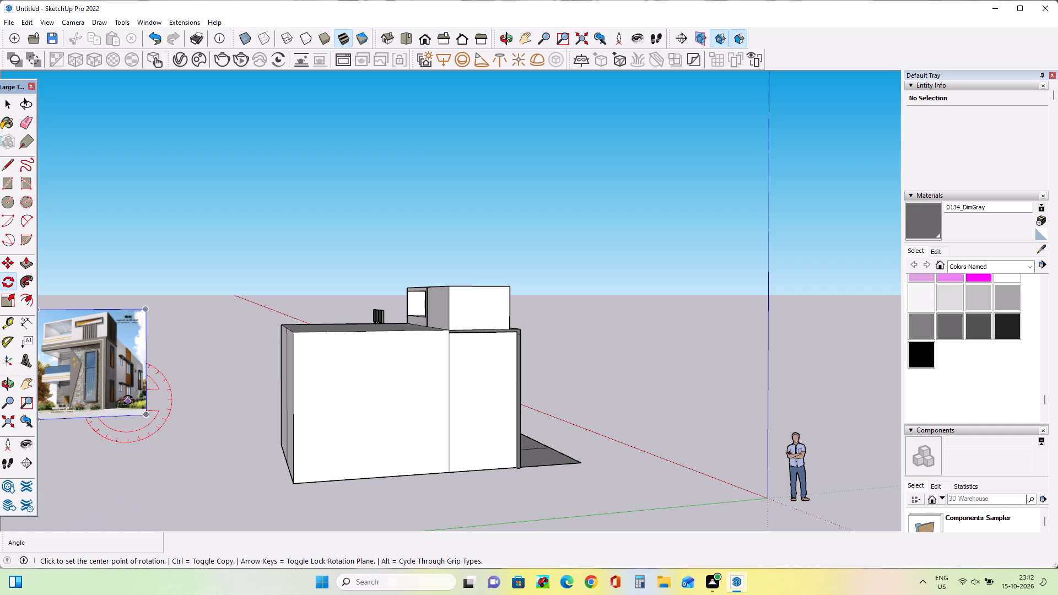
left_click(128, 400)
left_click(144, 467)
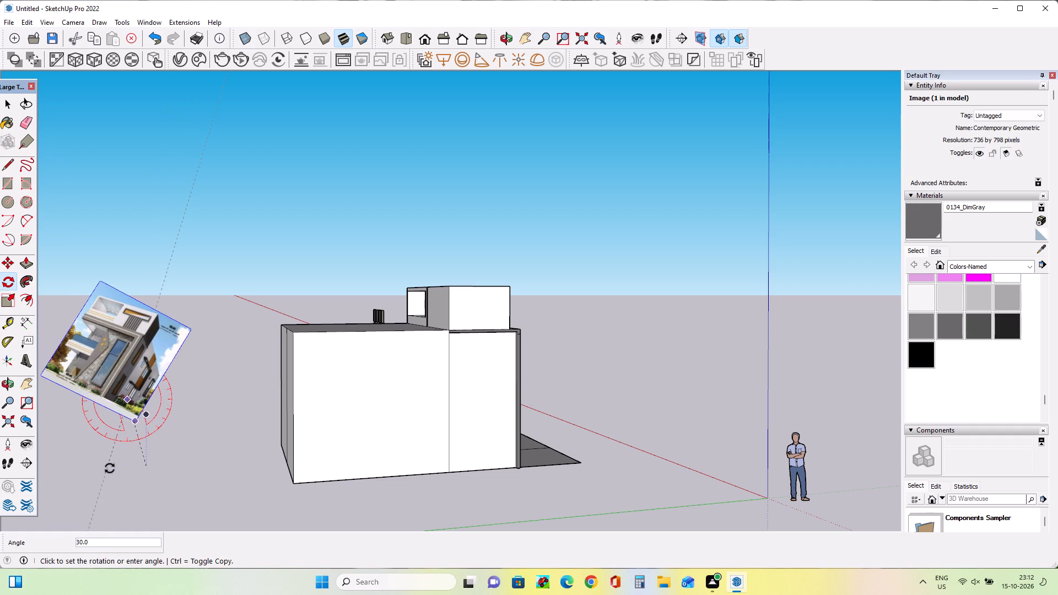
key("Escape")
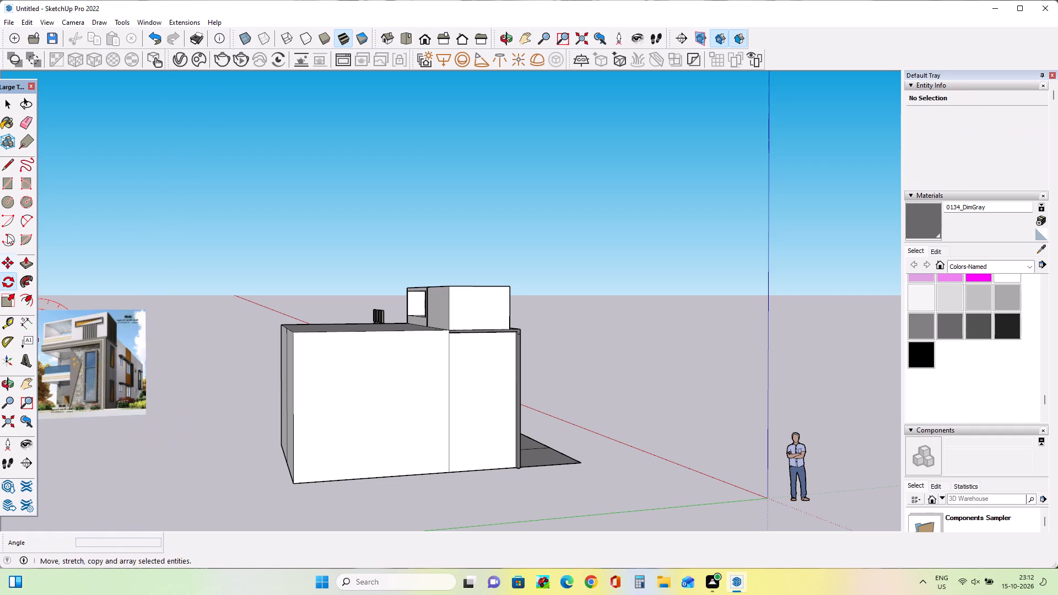
Rotate the reference image about the vertical axis in two turns of about 17° and 7°, around ground points beside the house.
left_click(6, 105)
left_click(125, 376)
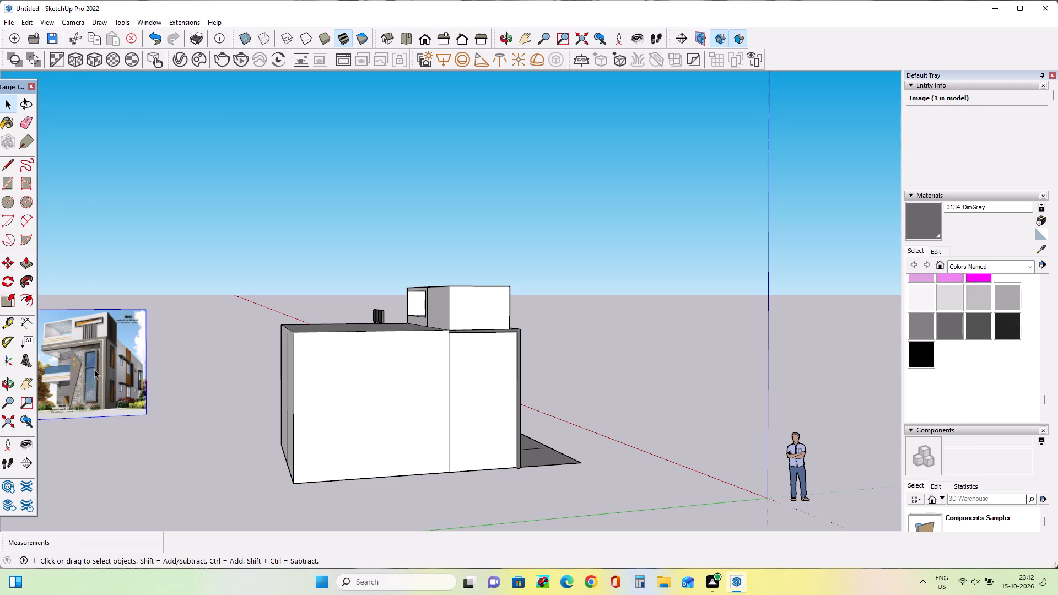
left_click(6, 284)
left_click(198, 420)
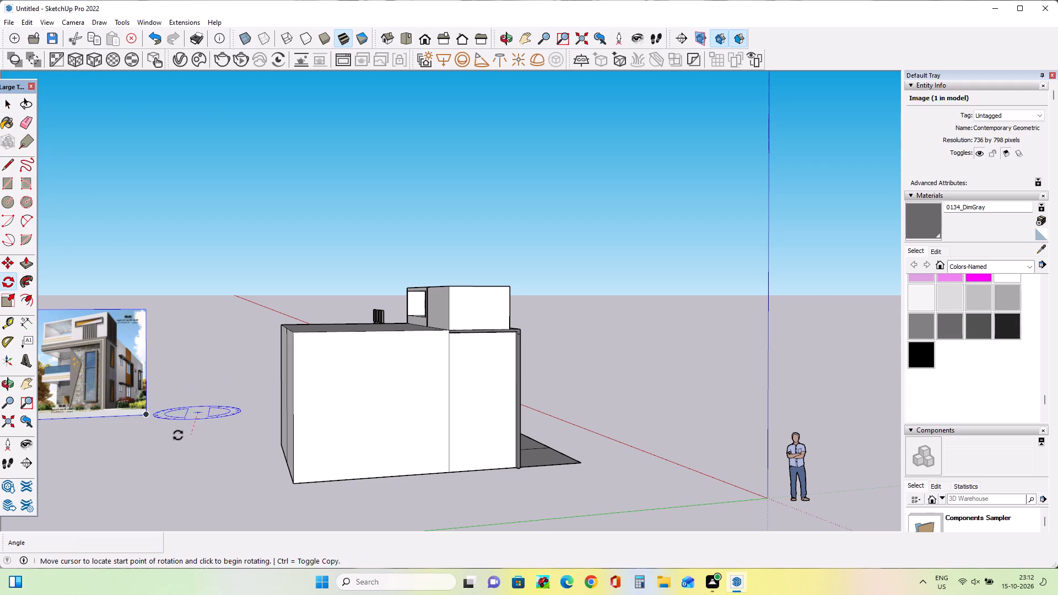
left_click(158, 443)
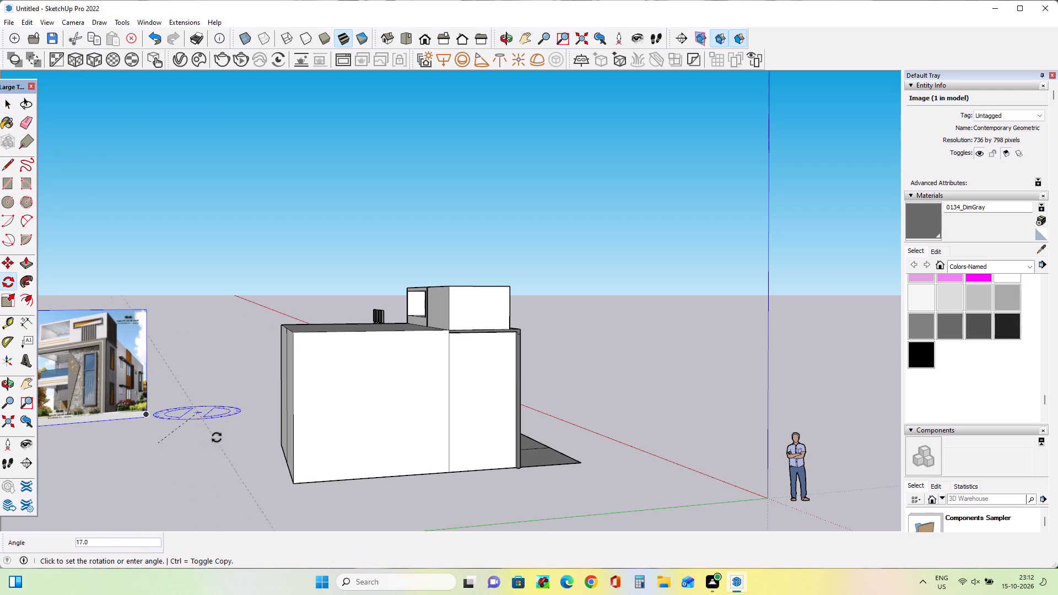
left_click(217, 437)
left_click(176, 429)
left_click(212, 450)
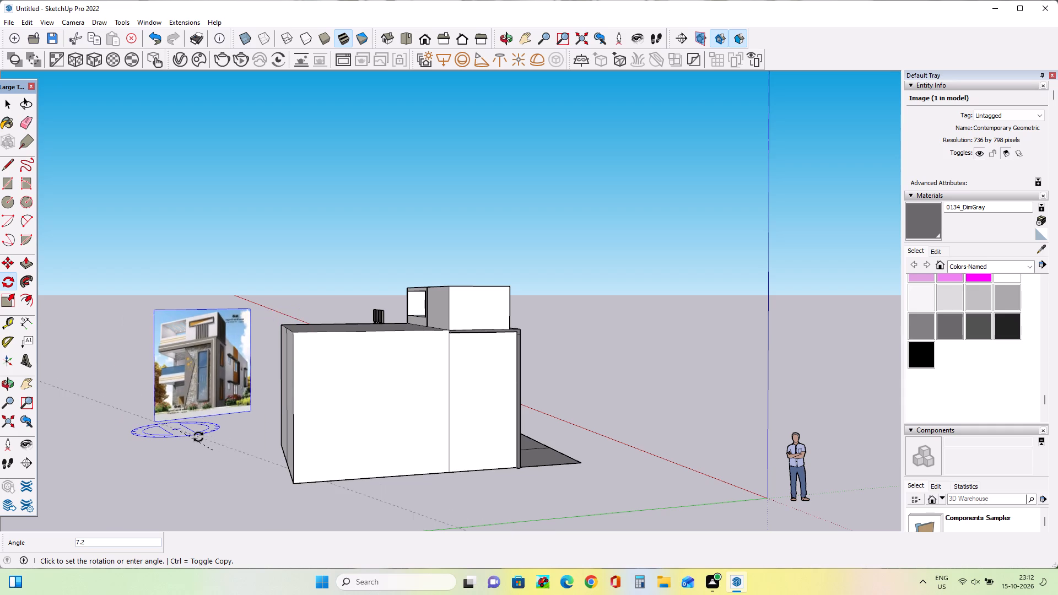
left_click(198, 437)
Examine the house's side wall together with the reference image from closer and slightly changed viewpoints.
scroll(163, 424, "up", 4)
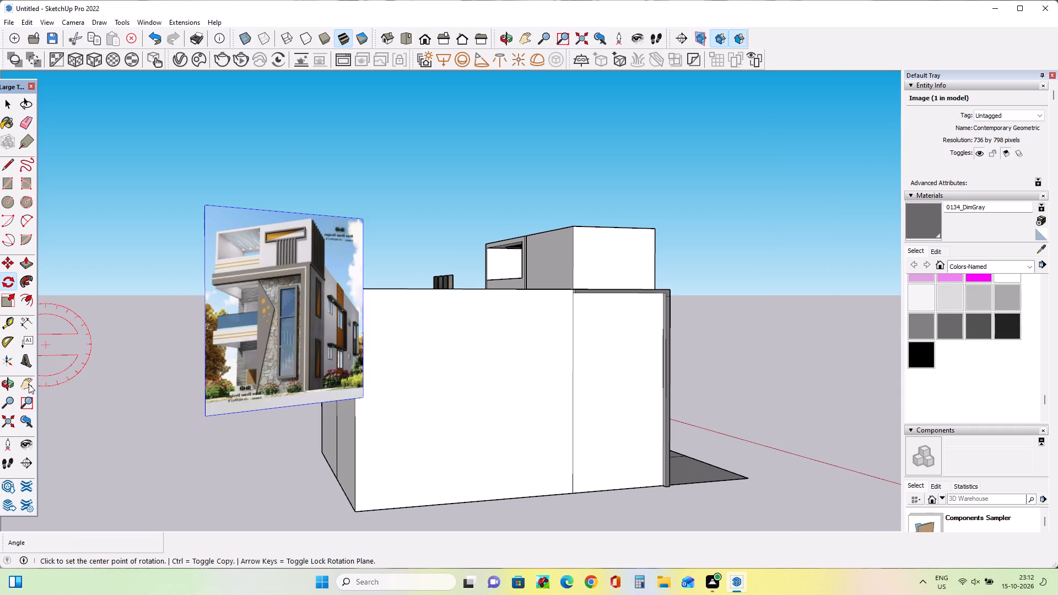
left_click(29, 384)
left_click_drag(259, 408, 75, 359)
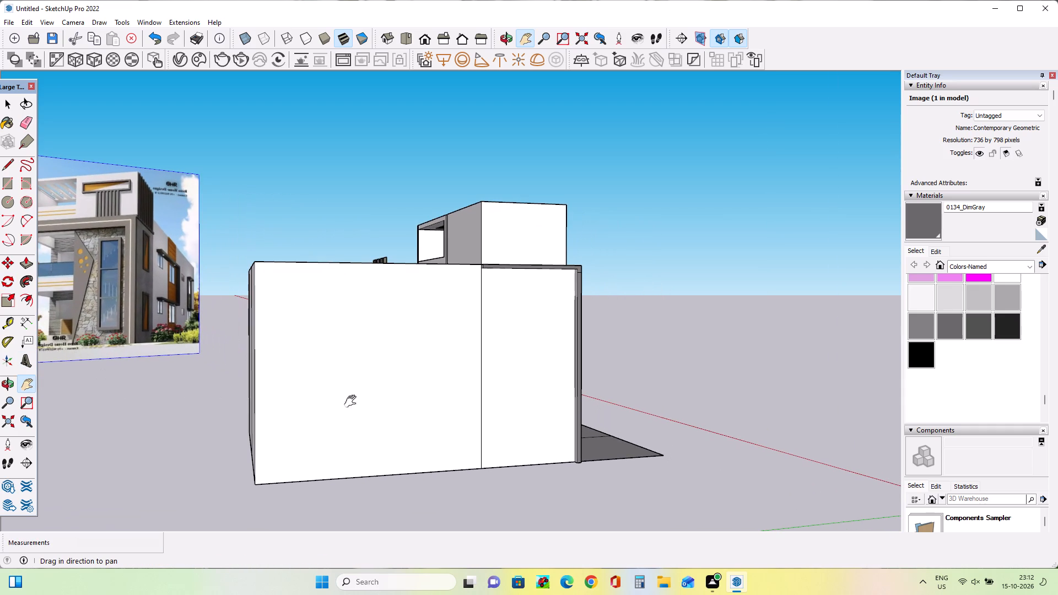
middle_click_drag(352, 393, 330, 391)
scroll(125, 326, "up", 3)
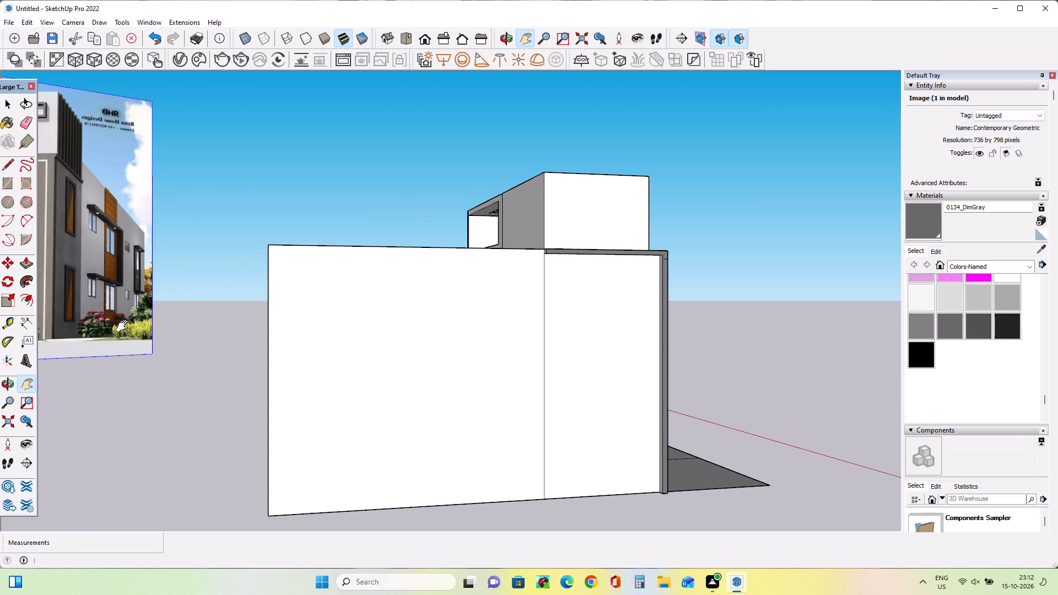
scroll(125, 326, "up", 3)
scroll(125, 326, "down", 3)
middle_click(156, 345)
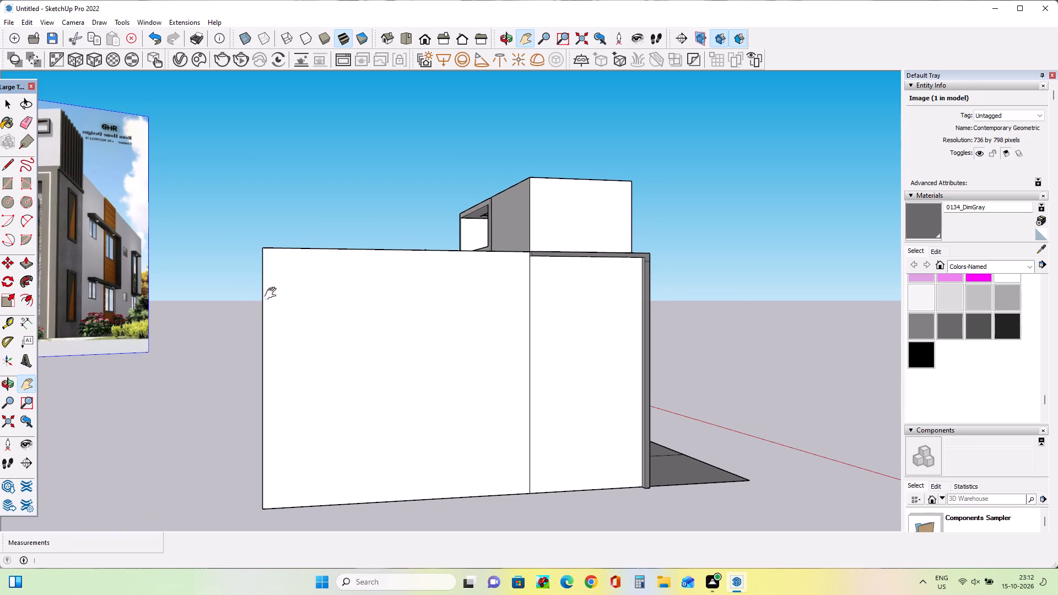
middle_click_drag(675, 420, 659, 420)
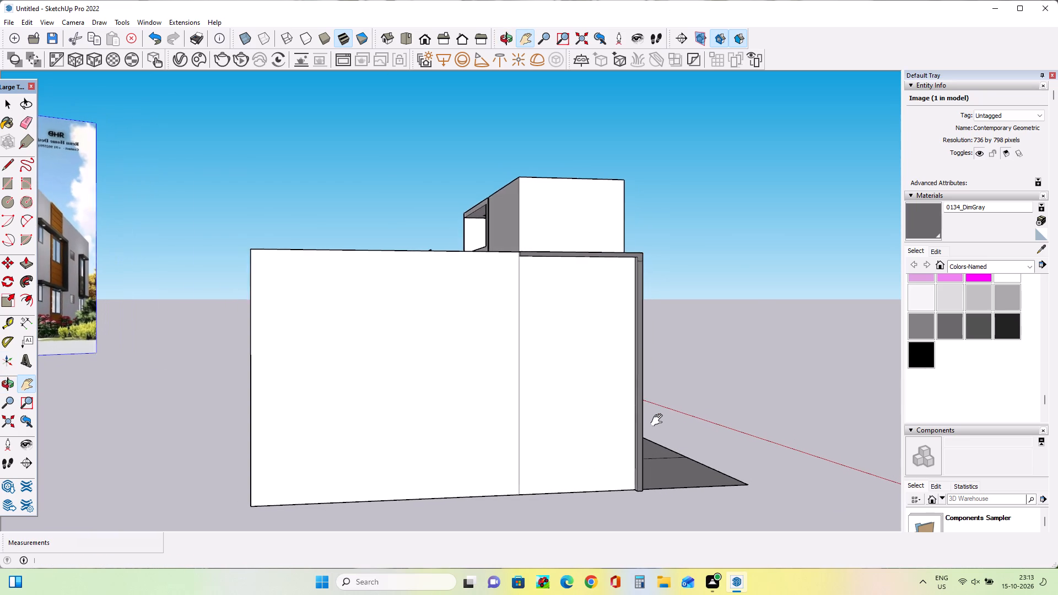
scroll(659, 420, "down", 2)
Move the reference image about 23' 2 11/16", then about 22' 8 7/16" by its bottom corner onto the side wall's top edge.
left_click(7, 257)
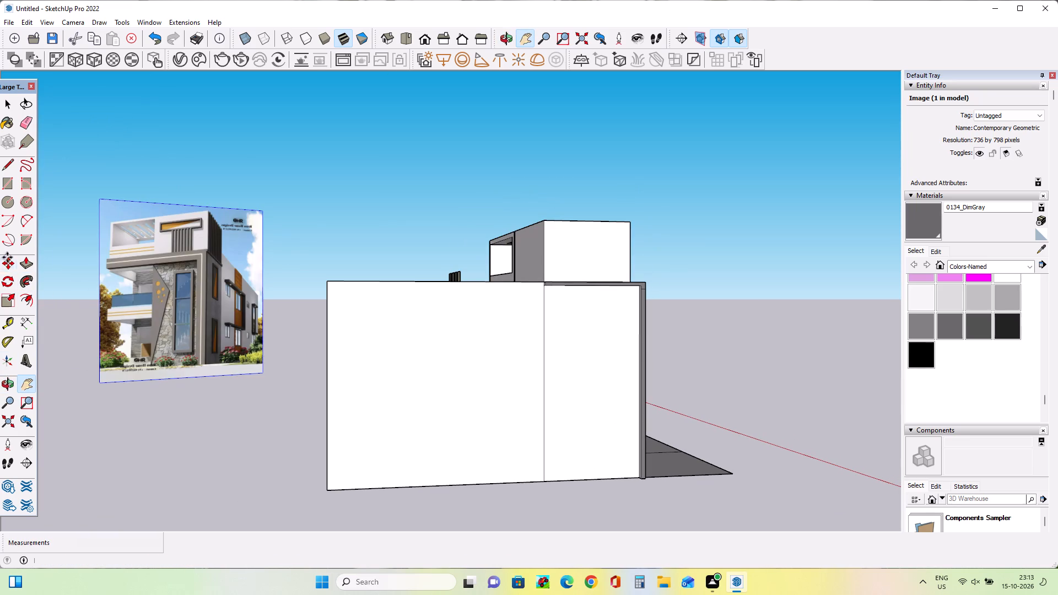
left_click_drag(144, 353, 699, 331)
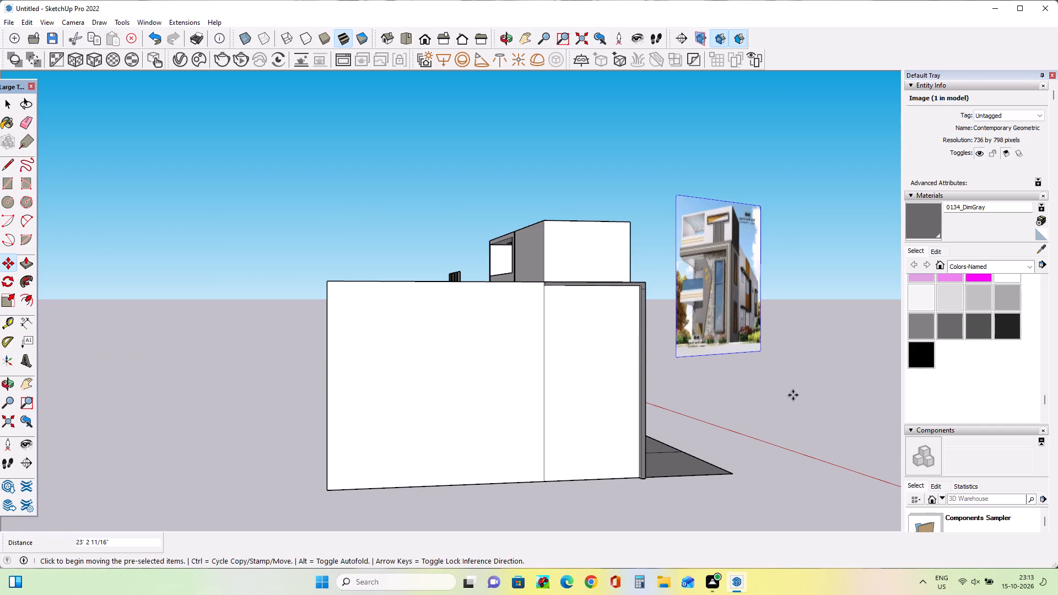
scroll(792, 395, "up", 3)
middle_click_drag(786, 394, 758, 387)
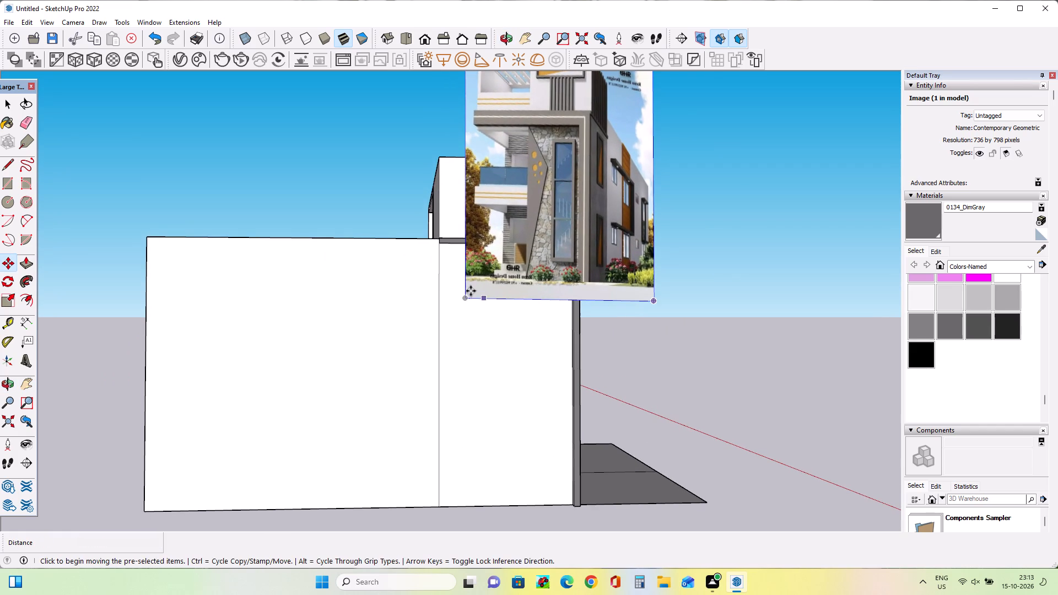
left_click(471, 291)
left_click(278, 236)
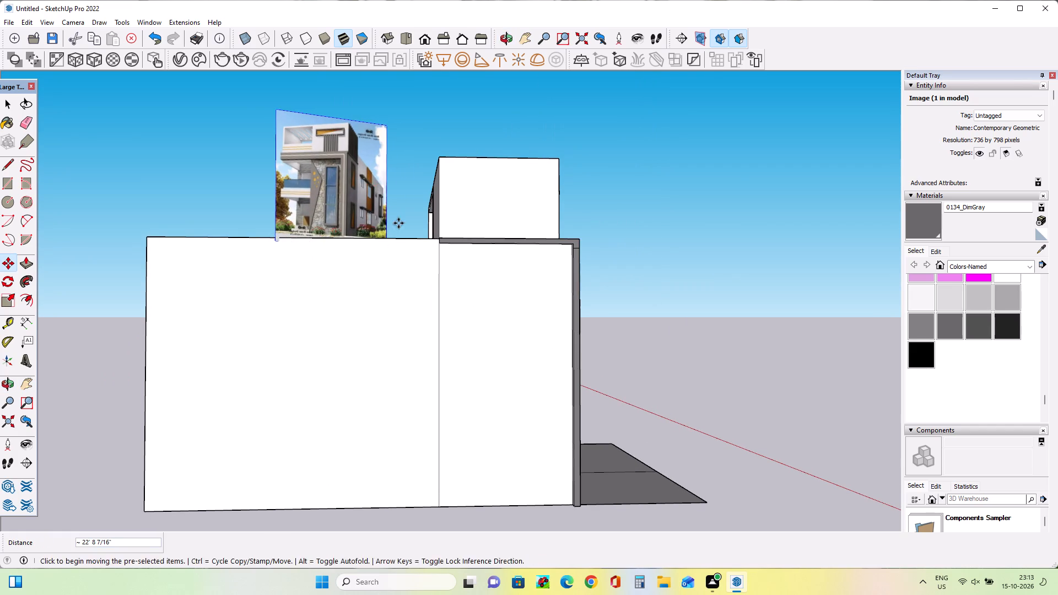
Rotate the reference image about 195.6° around a vertical axis at a point in front of the house, turning its readable side toward the side-wall view.
middle_click_drag(398, 223, 330, 232)
scroll(315, 234, "up", 2)
scroll(315, 234, "down", 1)
scroll(315, 234, "up", 5)
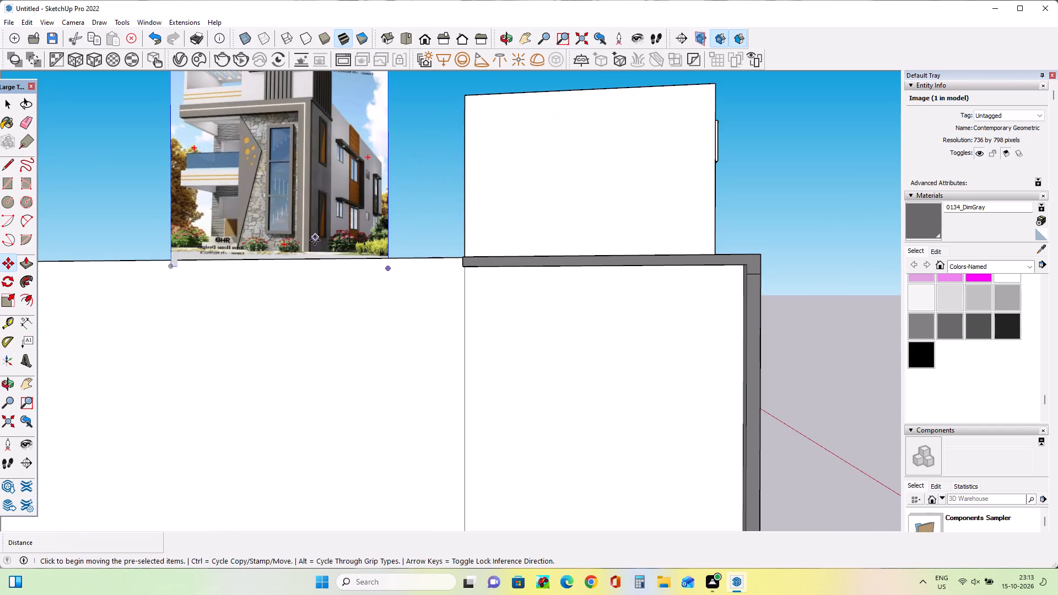
scroll(315, 241, "down", 3)
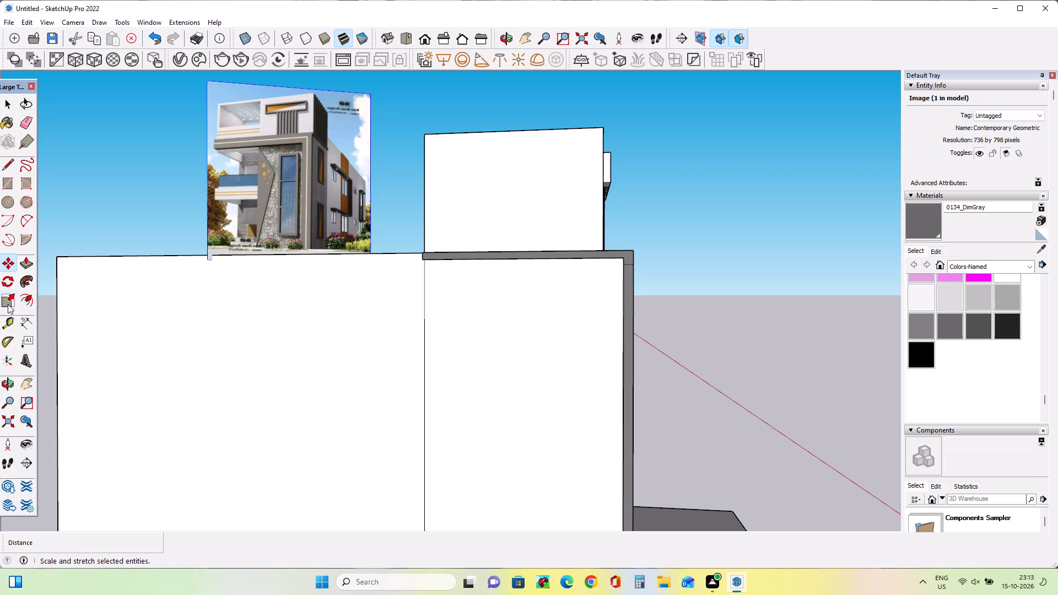
left_click(6, 278)
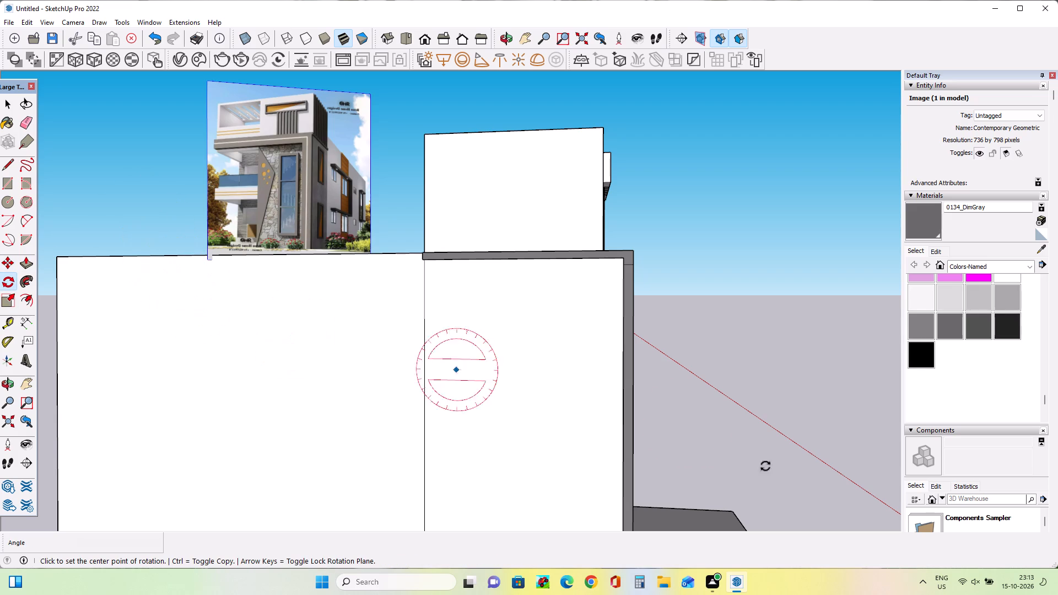
middle_click_drag(725, 399, 668, 485)
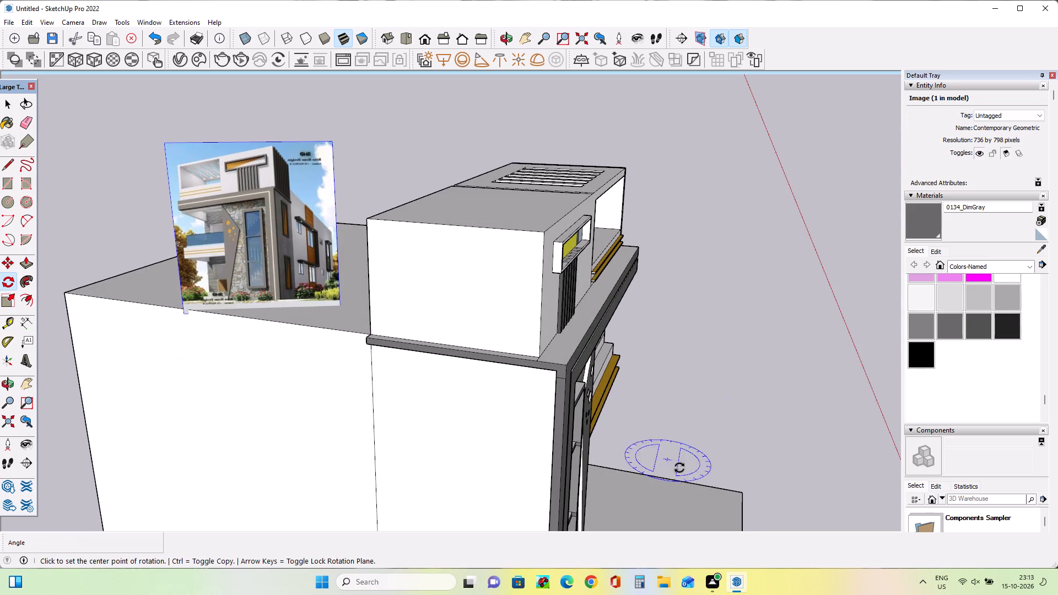
left_click(682, 476)
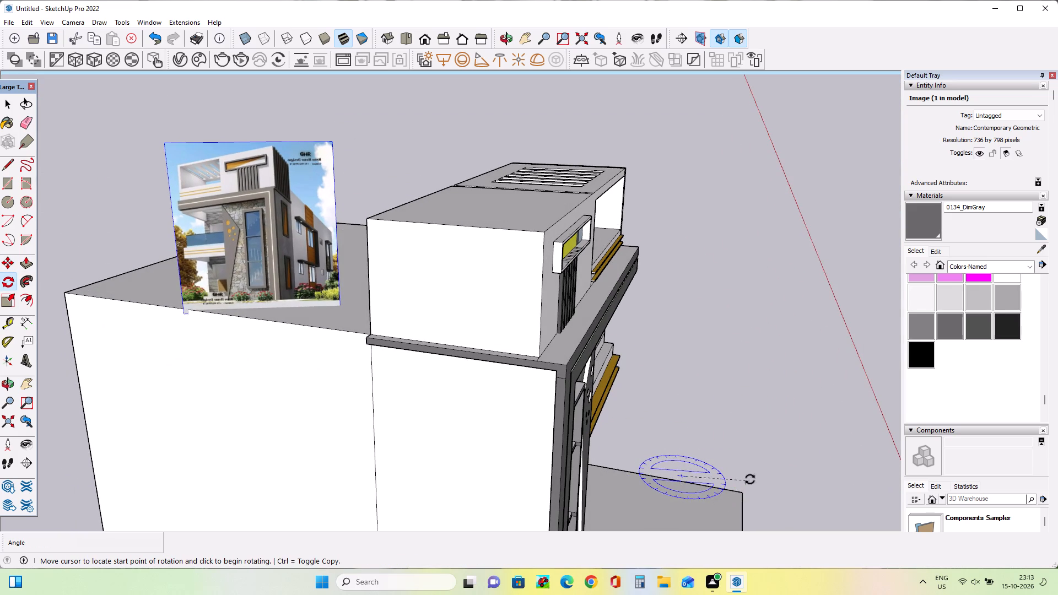
left_click(750, 479)
scroll(625, 479, "down", 6)
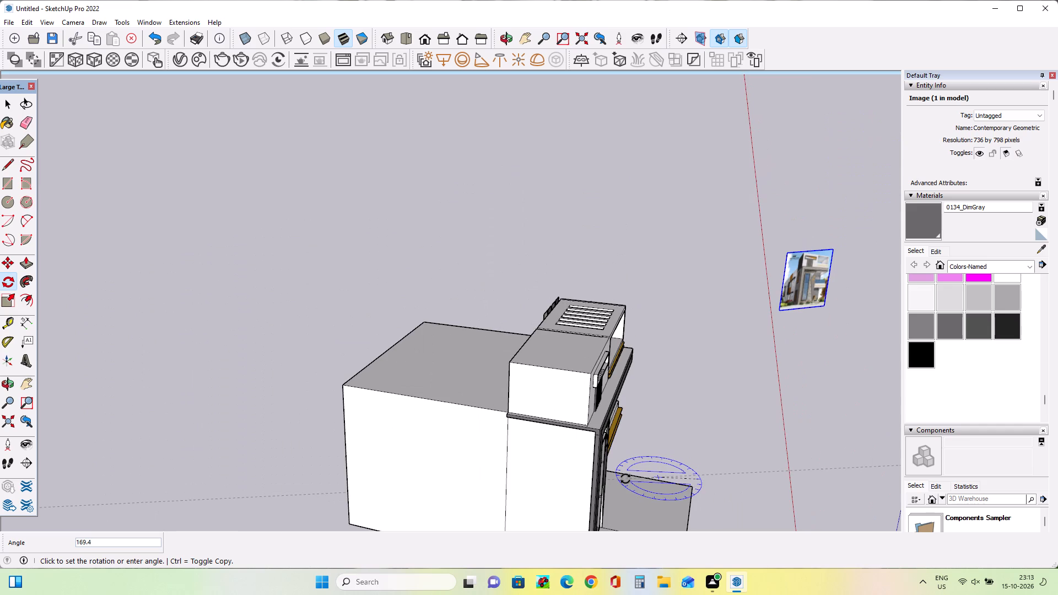
scroll(625, 479, "down", 1)
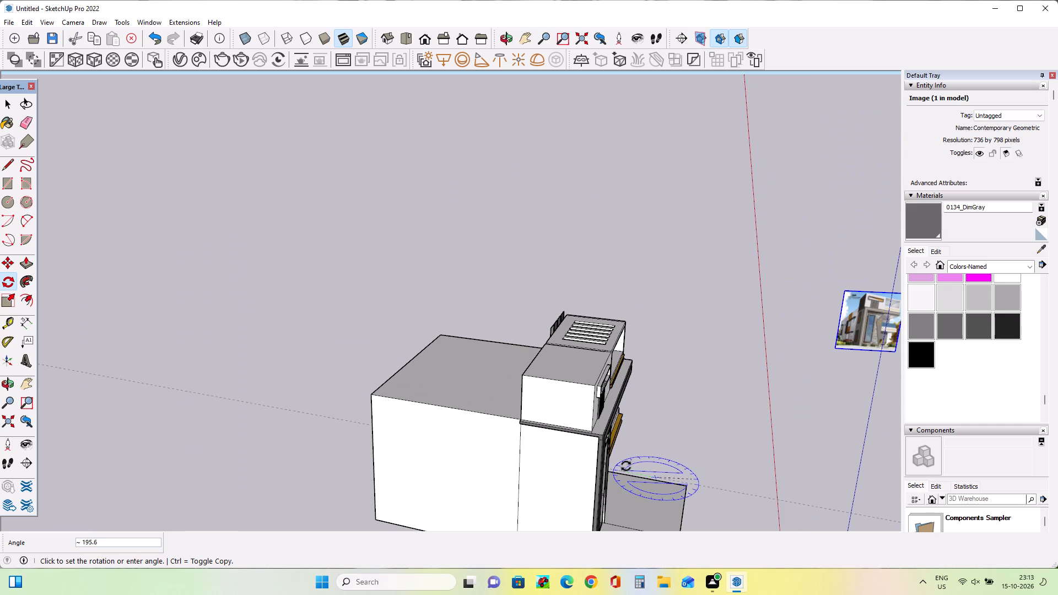
left_click(626, 466)
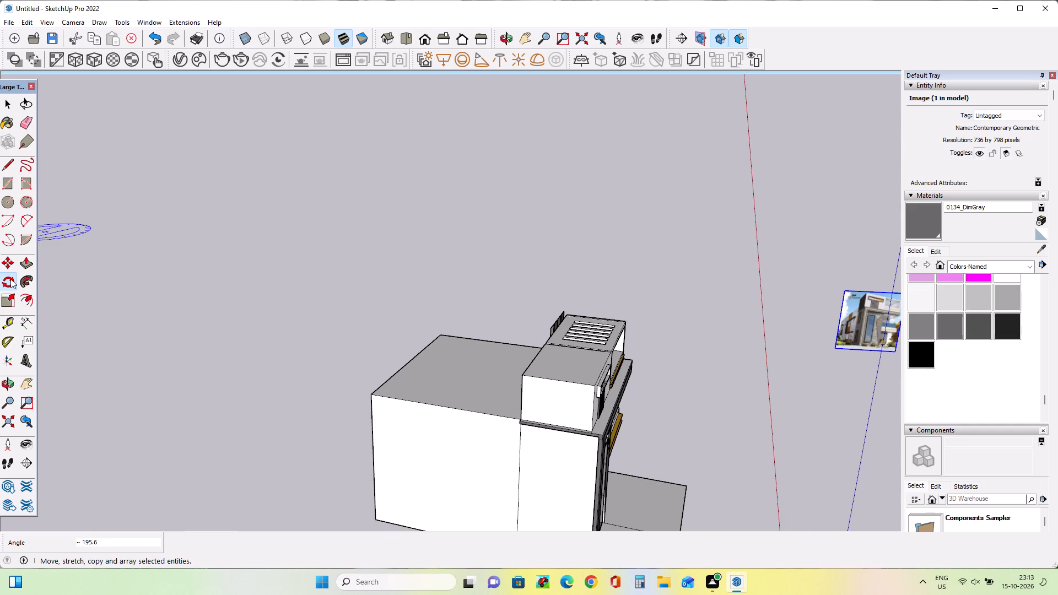
Move the reference image back to the side wall's front edge, then about 28' 10 5/16" to stand beside the wall's rear end.
left_click(11, 266)
left_click(836, 349)
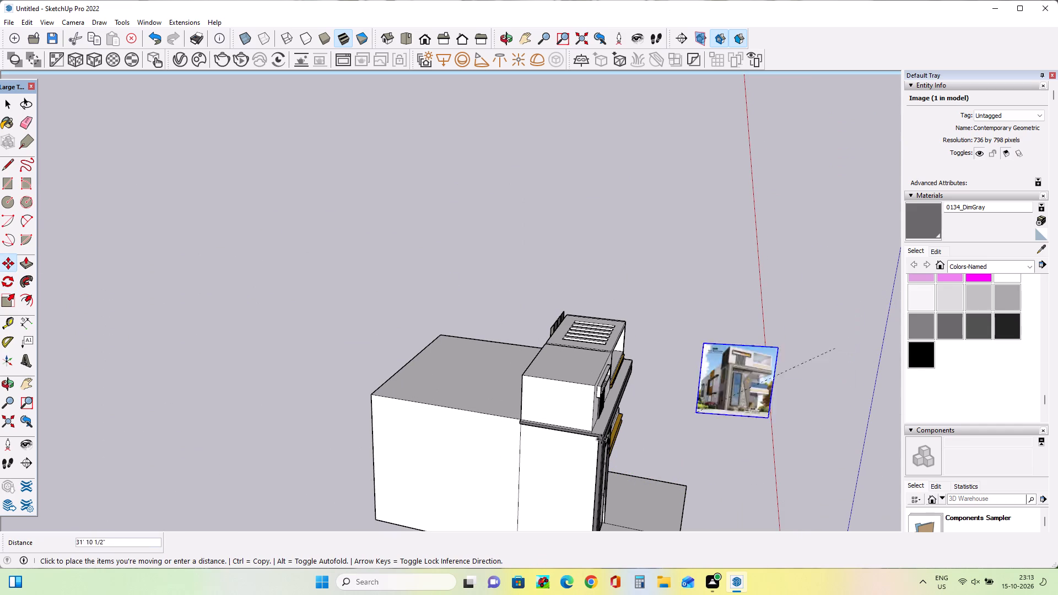
left_click(556, 459)
middle_click_drag(589, 462, 737, 353)
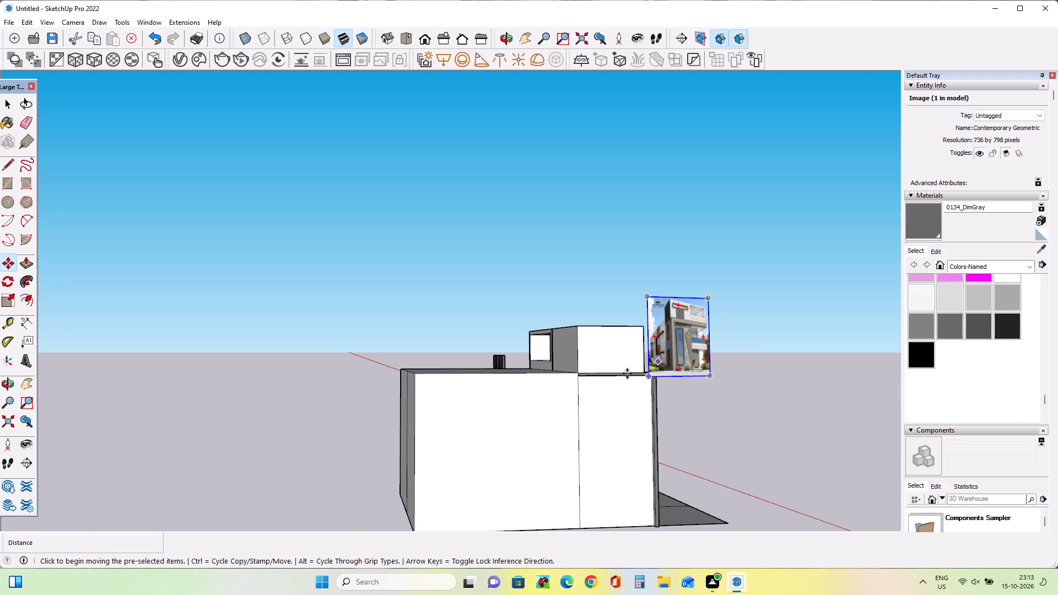
left_click(652, 375)
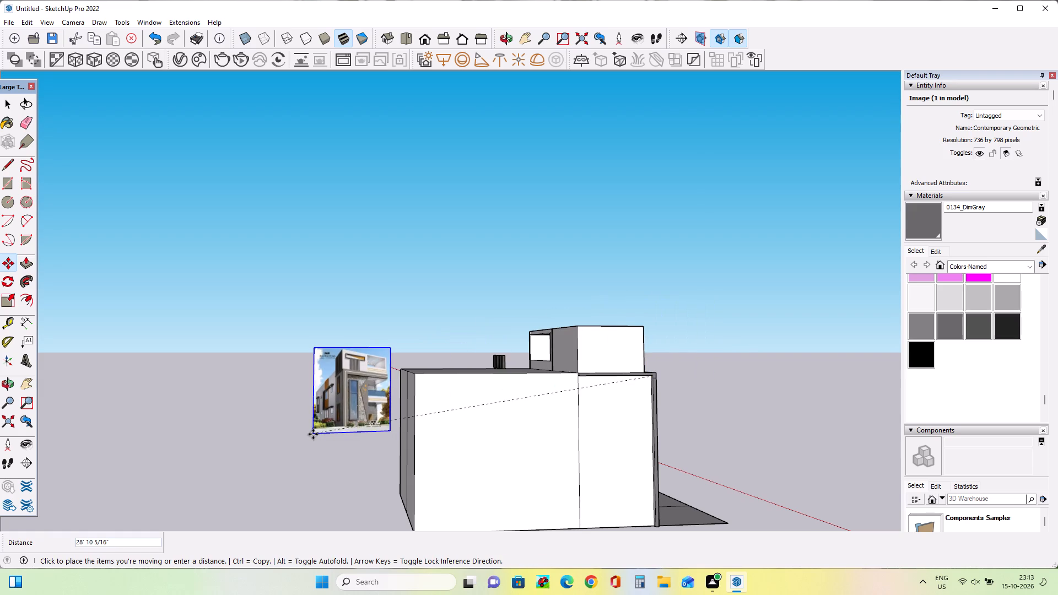
left_click(313, 434)
Enlarge the reference image uniformly from its upper outer corner to roughly twice its size.
scroll(328, 426, "up", 8)
scroll(328, 426, "down", 9)
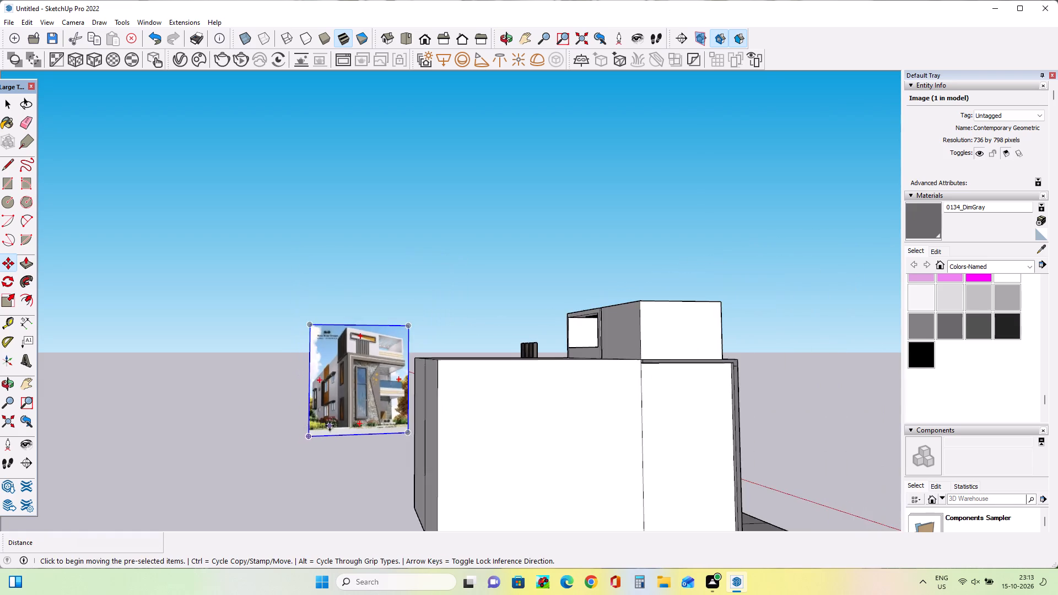
scroll(330, 426, "down", 2)
left_click(2, 299)
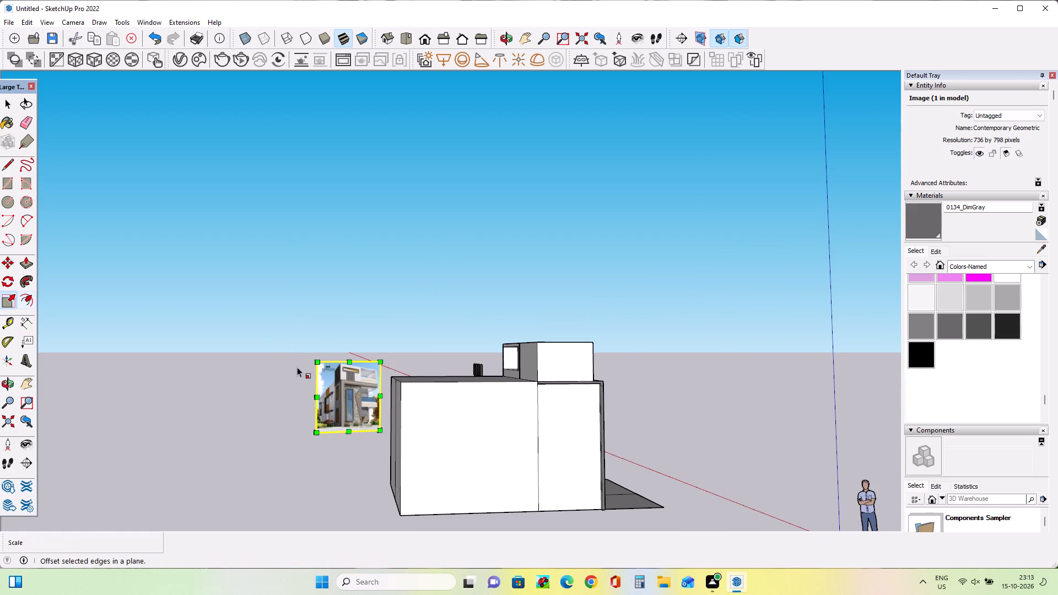
left_click(319, 359)
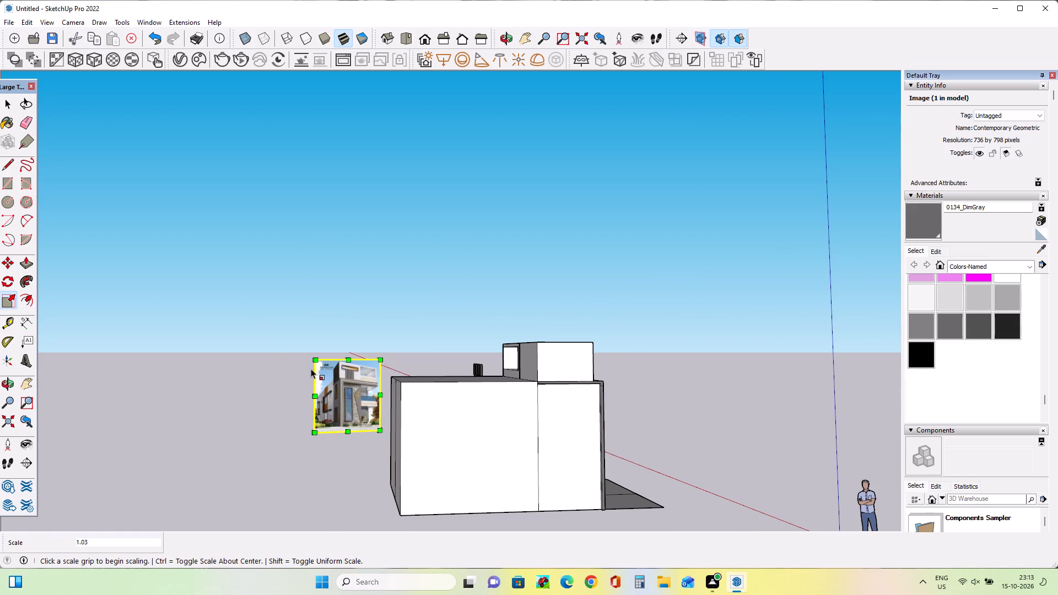
left_click(314, 358)
left_click_drag(307, 354, 287, 213)
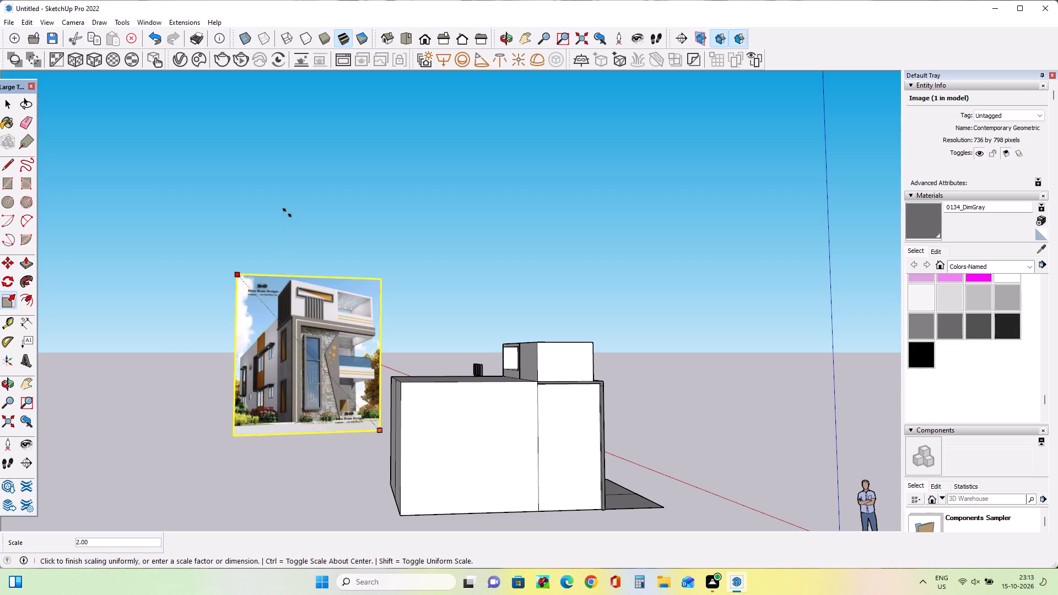
left_click_drag(287, 213, 280, 193)
Stretch the reference image taller, and widen it away from the house by a factor of 1.65.
left_click_drag(310, 273, 340, 157)
left_click_drag(237, 286, 190, 294)
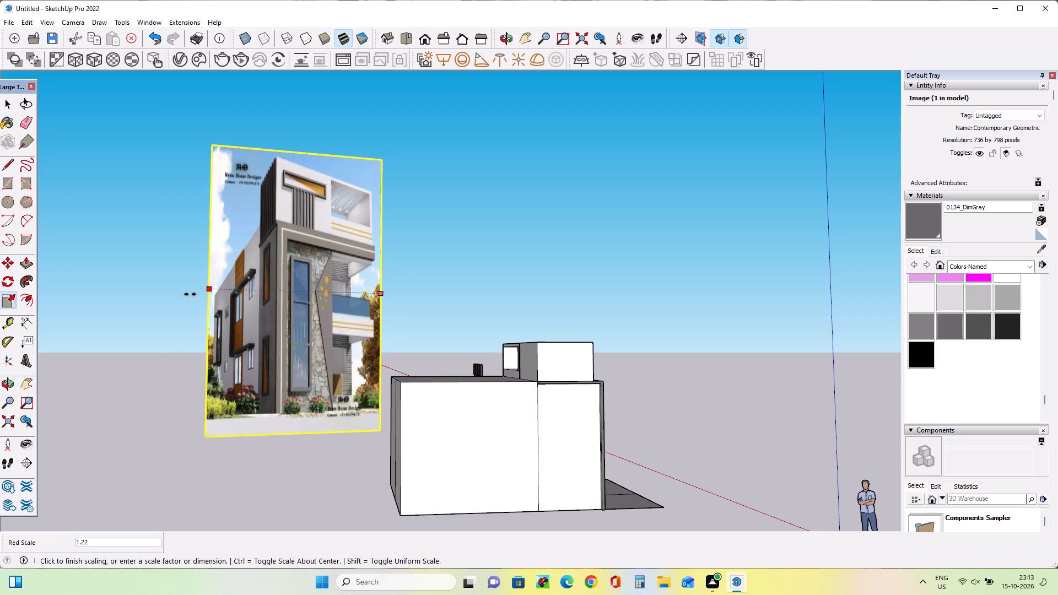
left_click_drag(190, 294, 132, 308)
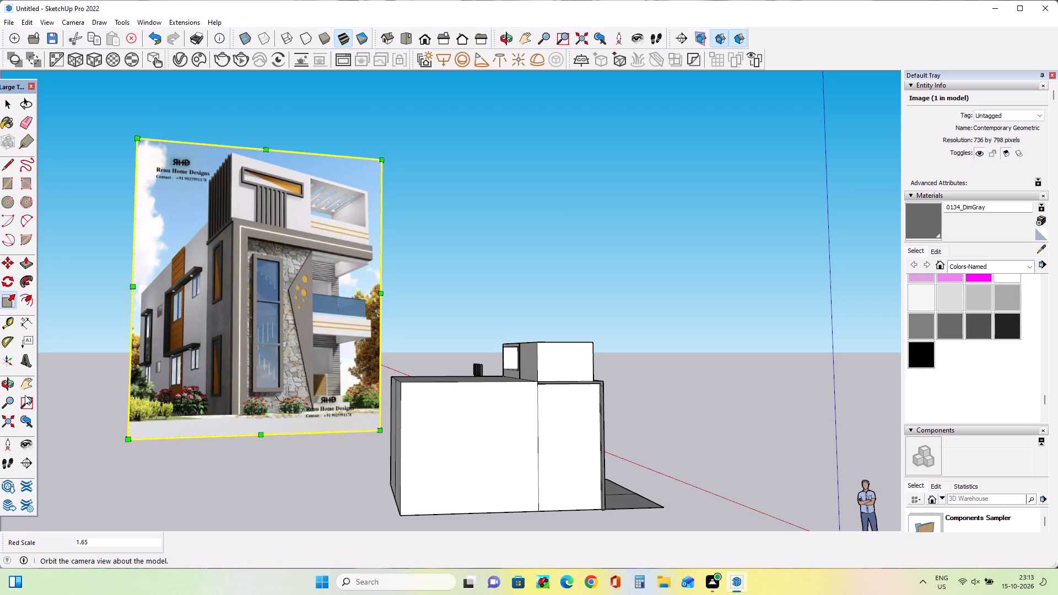
Draw a full-height rectangle about 5 3/16" wide along the rear edge of the upper block's side wall.
left_click(31, 379)
left_click_drag(381, 418, 356, 363)
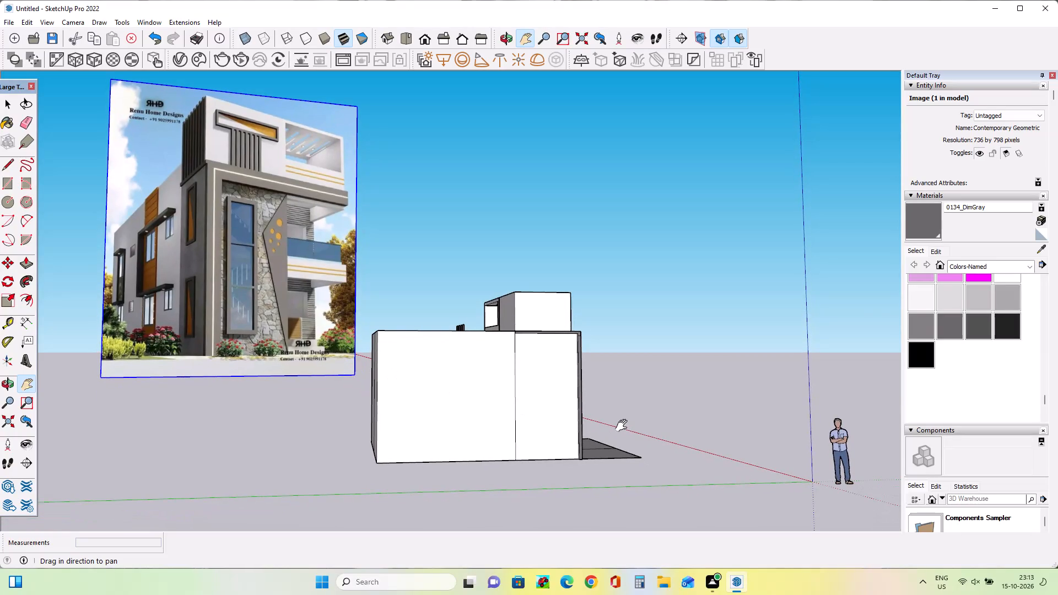
scroll(559, 327, "up", 2)
scroll(559, 327, "down", 3)
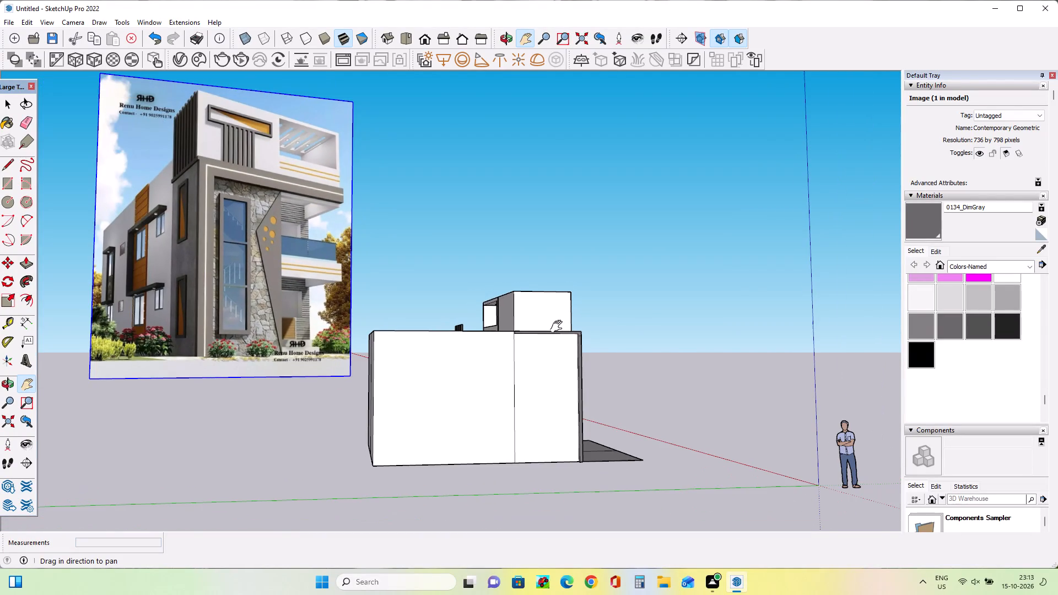
scroll(559, 327, "up", 3)
middle_click_drag(591, 325, 519, 359)
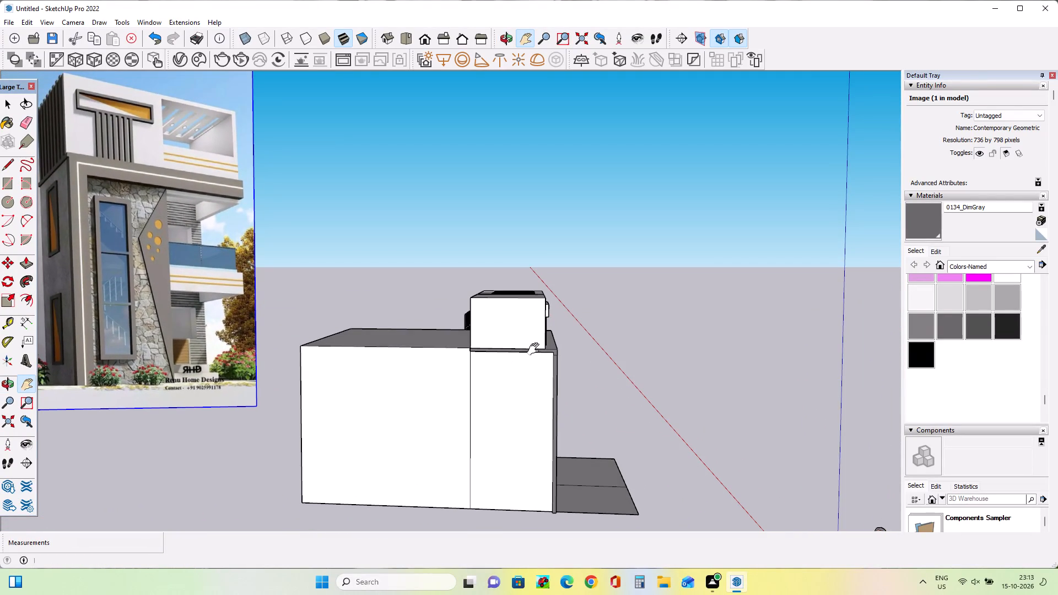
left_click(11, 177)
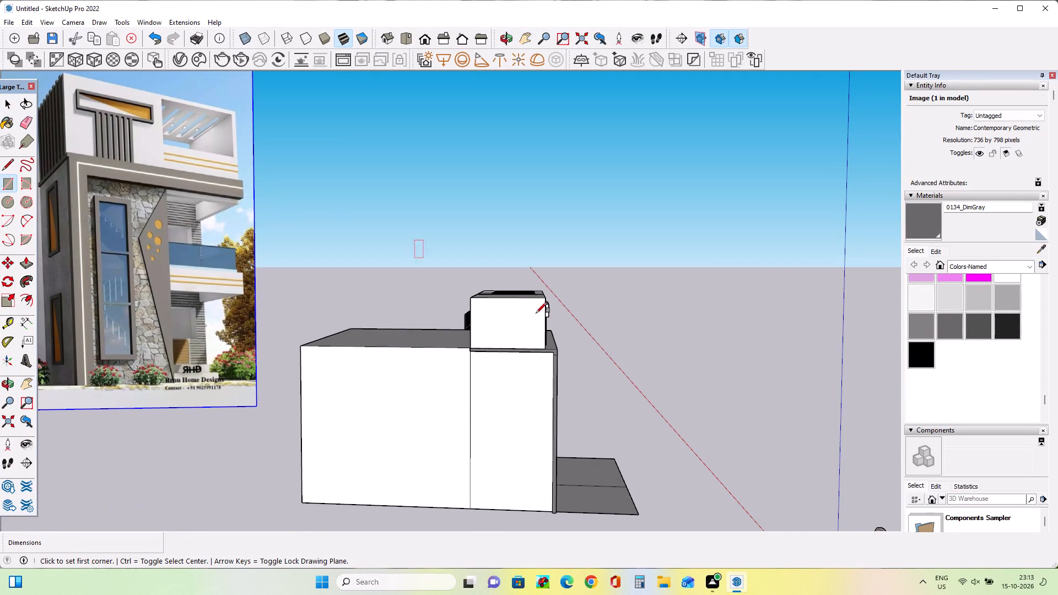
scroll(489, 330, "up", 7)
middle_click_drag(487, 365, 492, 405)
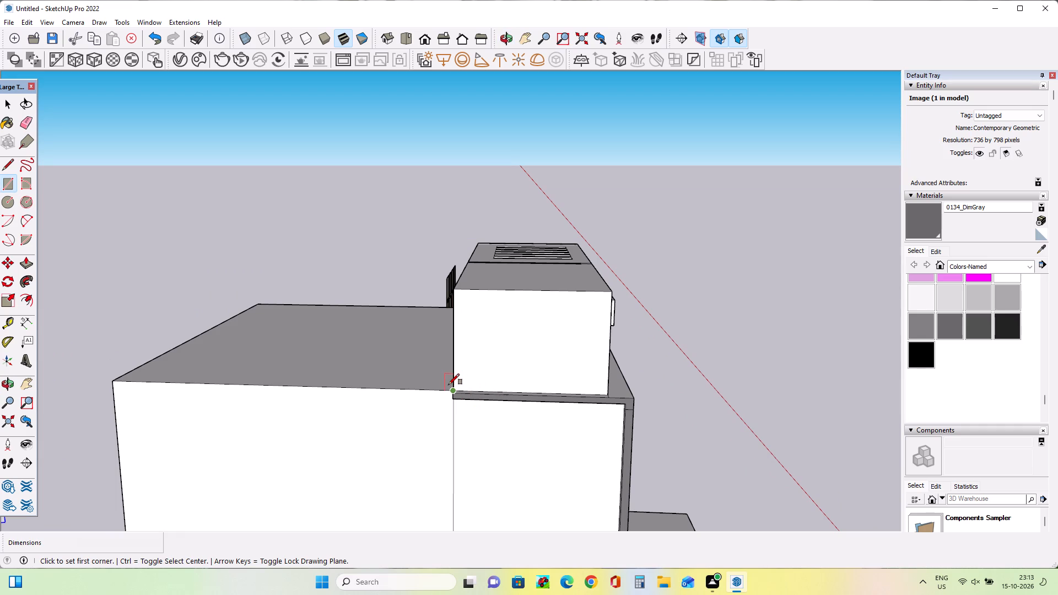
left_click(454, 388)
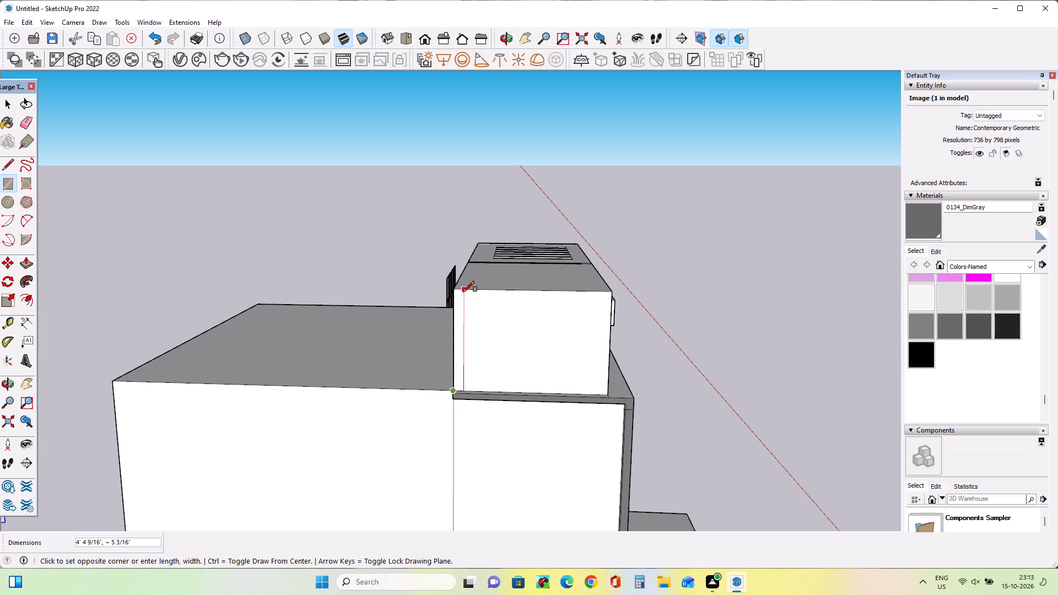
left_click(463, 292)
Draw a second full-height rectangle about 2 5/16" wide on the same wall, slightly forward of the first strip.
scroll(494, 387, "up", 2)
middle_click_drag(484, 395, 451, 407)
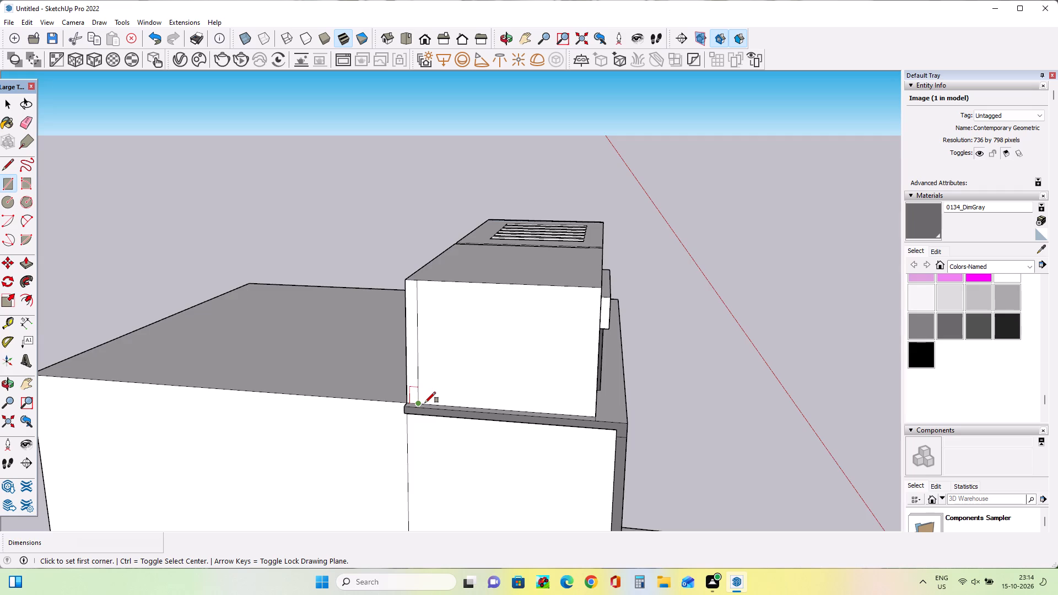
scroll(422, 403, "up", 5)
scroll(422, 403, "down", 1)
scroll(422, 403, "up", 3)
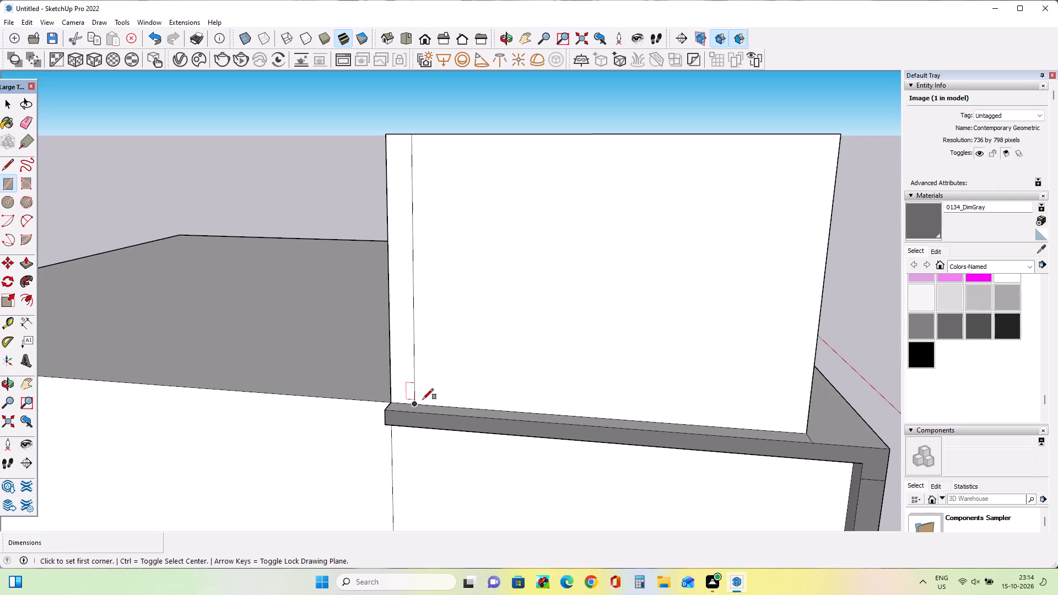
left_click(420, 136)
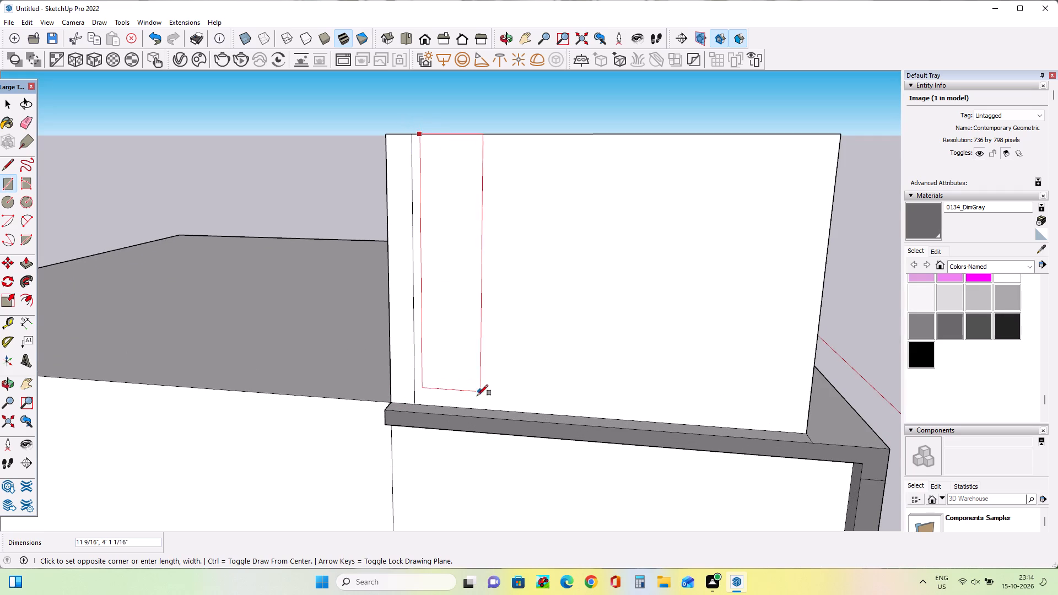
left_click(434, 401)
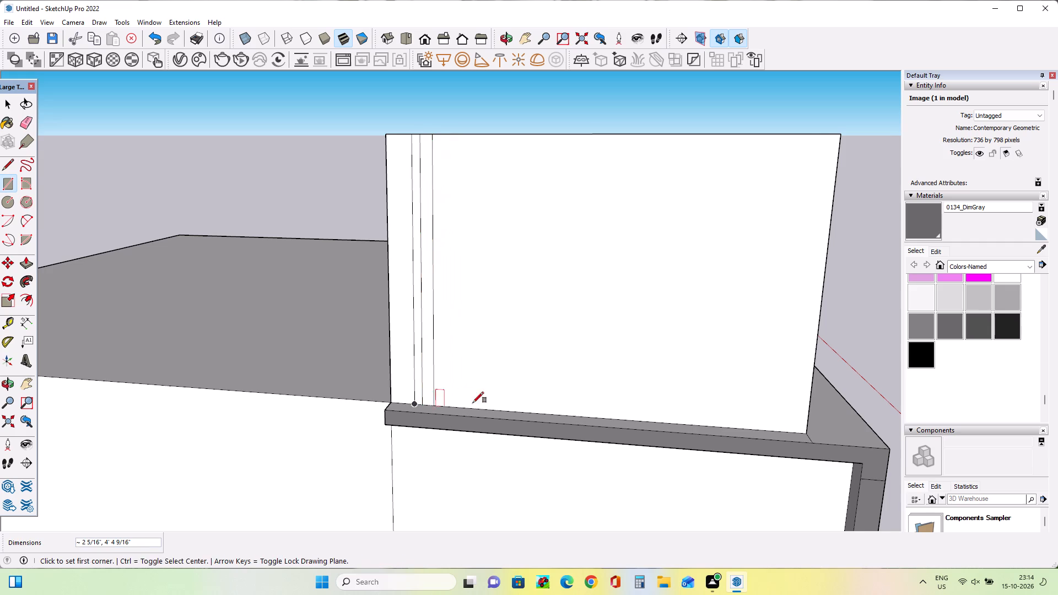
Copy the narrow strip about 4 1/8" toward the wall's front edge and repeat the copy 15 times.
middle_click(564, 368)
left_click(8, 105)
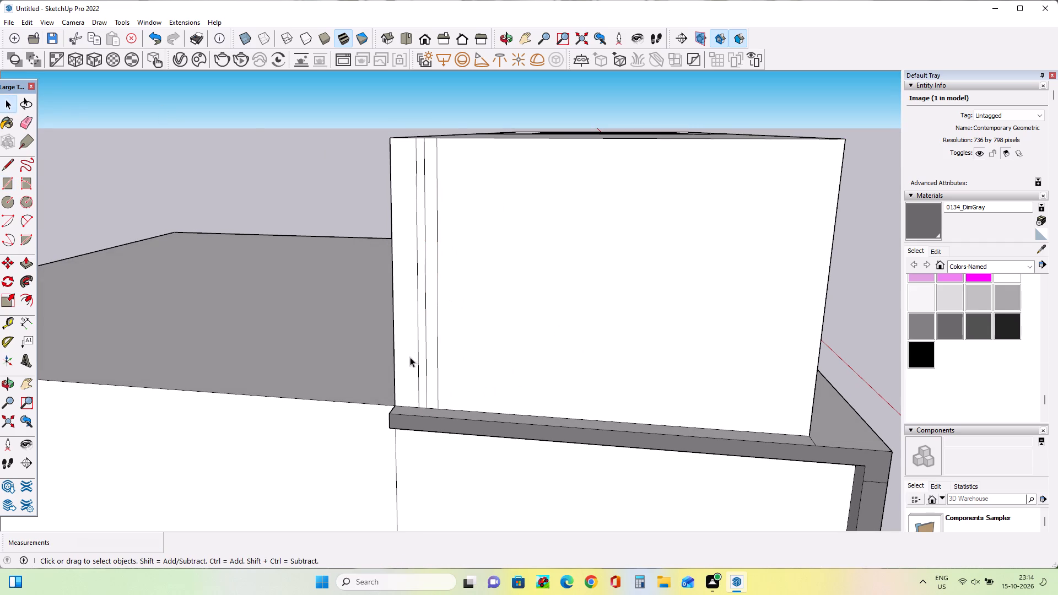
left_click(427, 369, "ctrl")
left_click(438, 385, "ctrl")
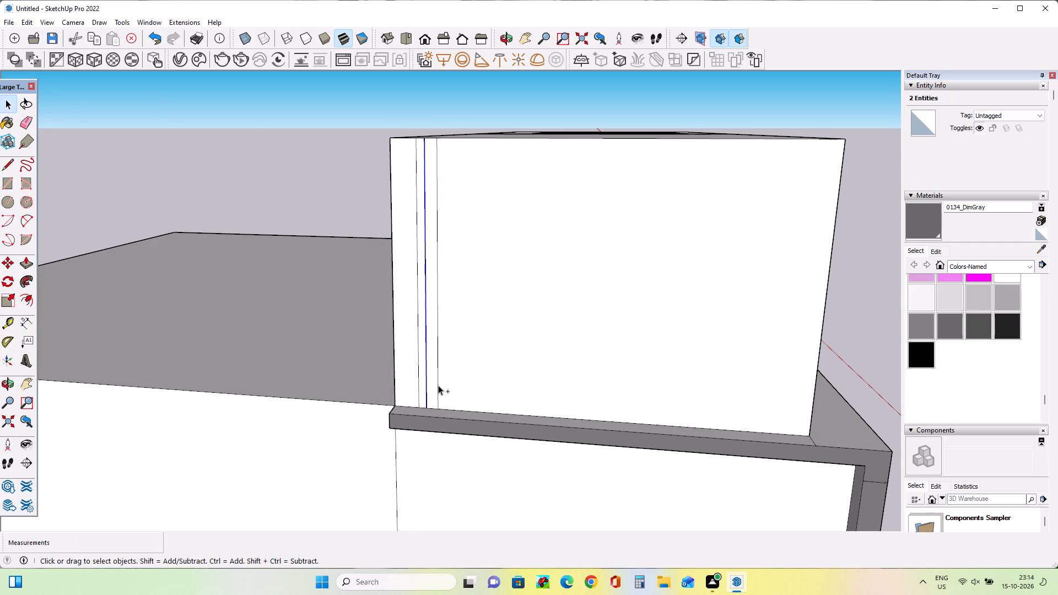
left_click(12, 263)
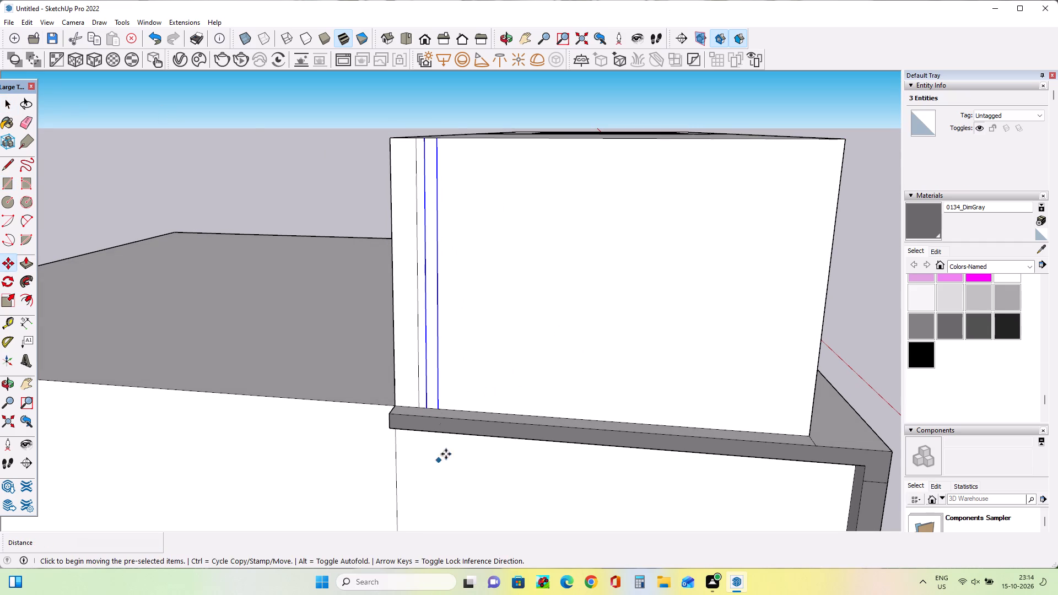
left_click(436, 411)
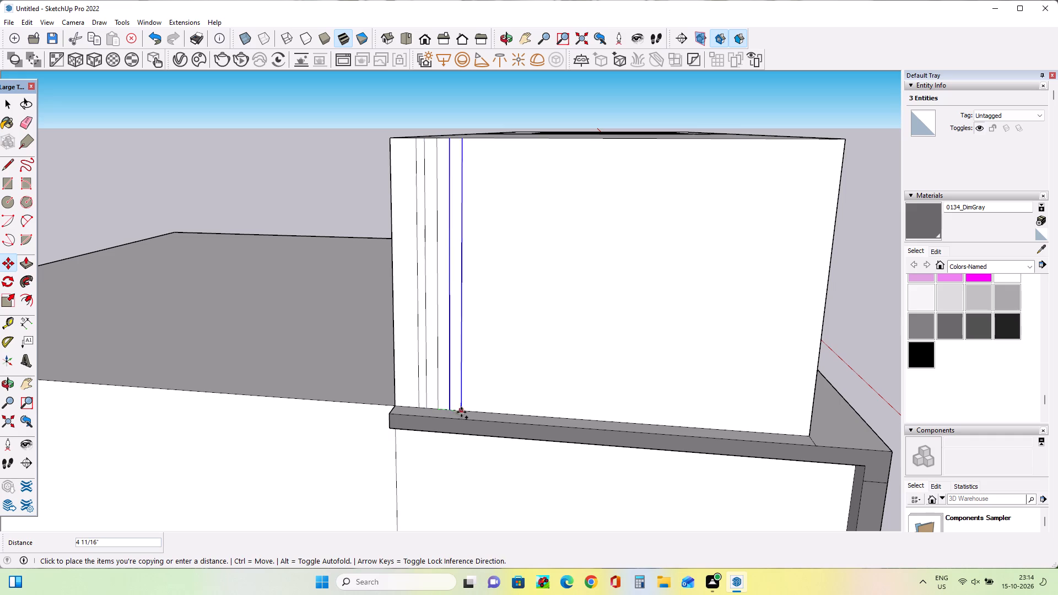
left_click(458, 412)
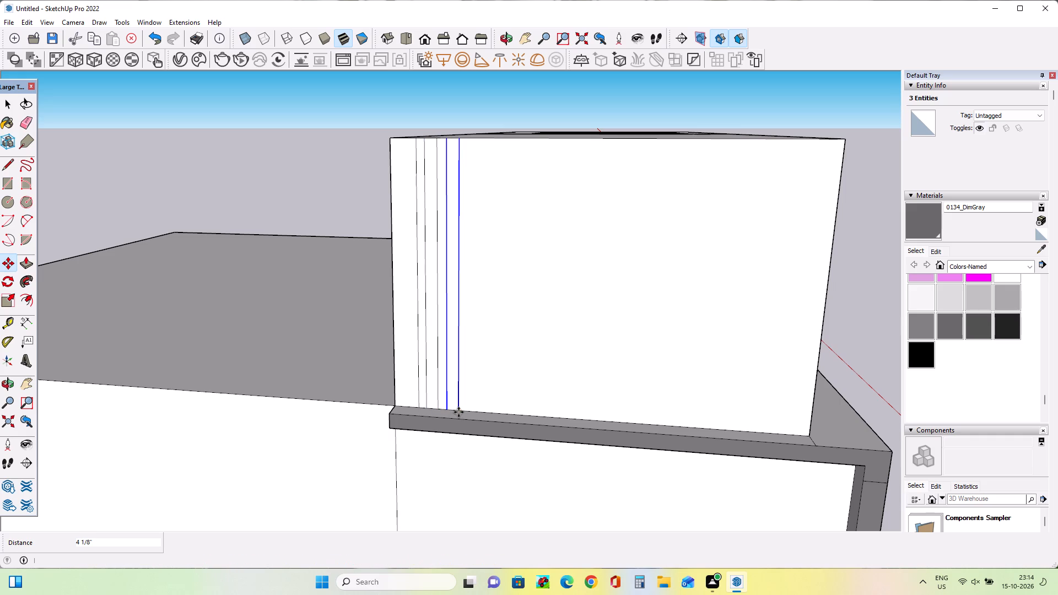
key("shift+asterisk")
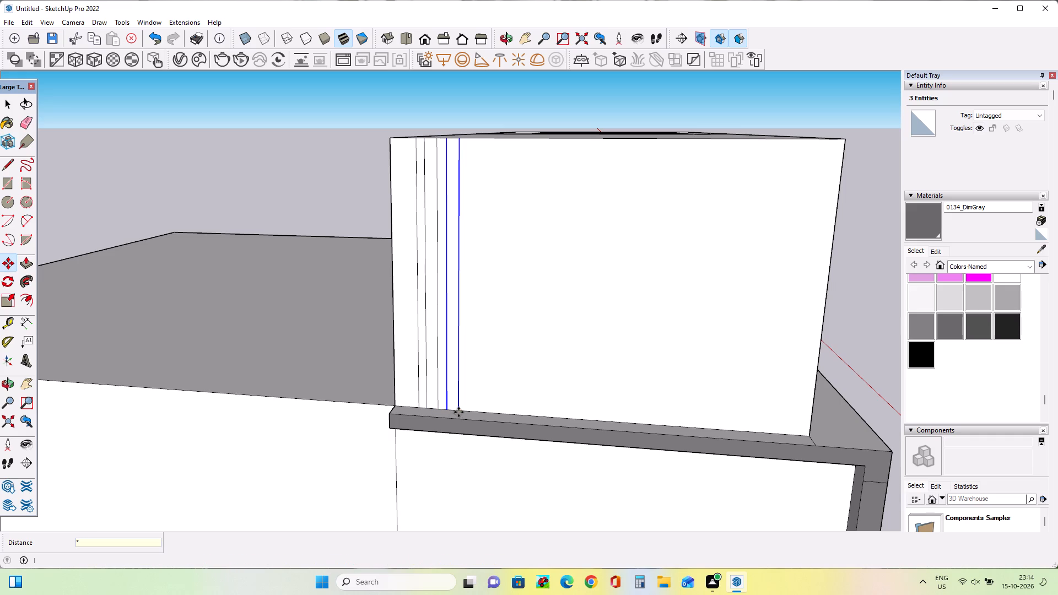
type("15")
key("Return")
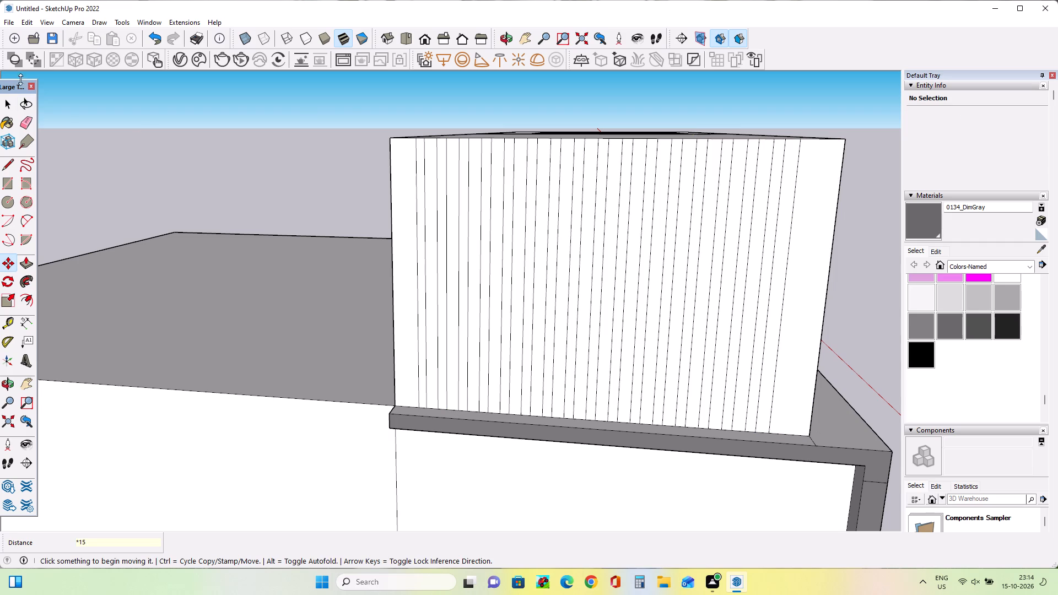
Copy the frontmost pair of strip lines twice toward the wall's front edge, each about 3 7/16" apart.
left_click(4, 110)
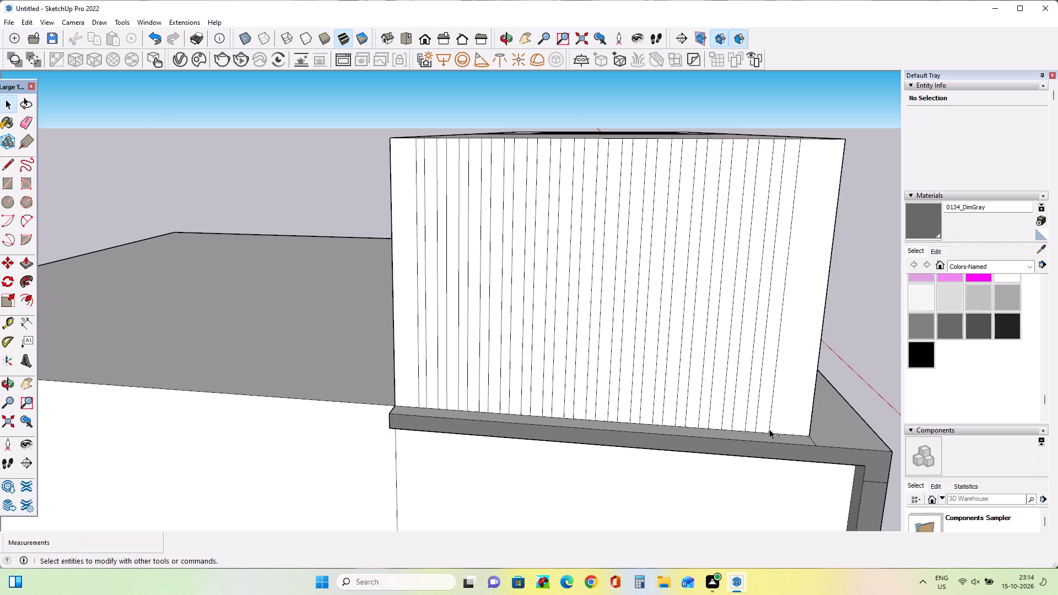
left_click(769, 429, "ctrl")
left_click(754, 430, "ctrl")
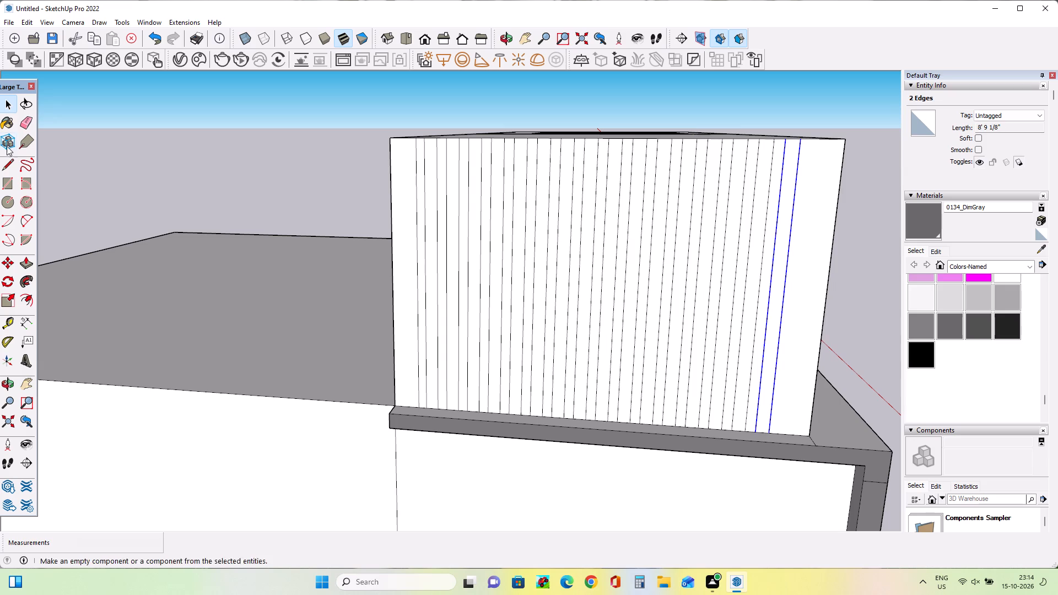
left_click(11, 266, "ctrl")
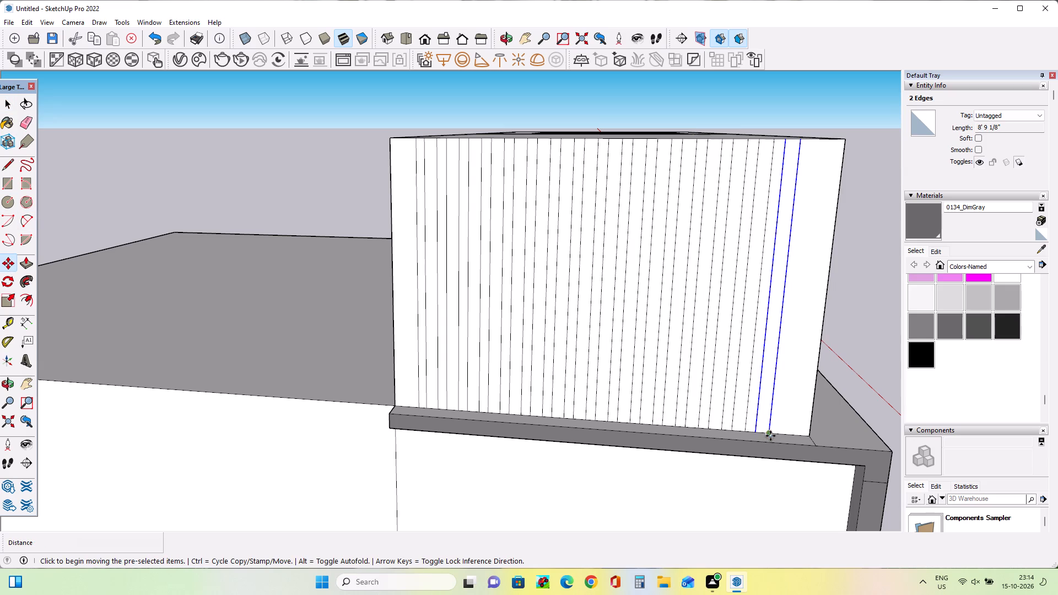
left_click(770, 435)
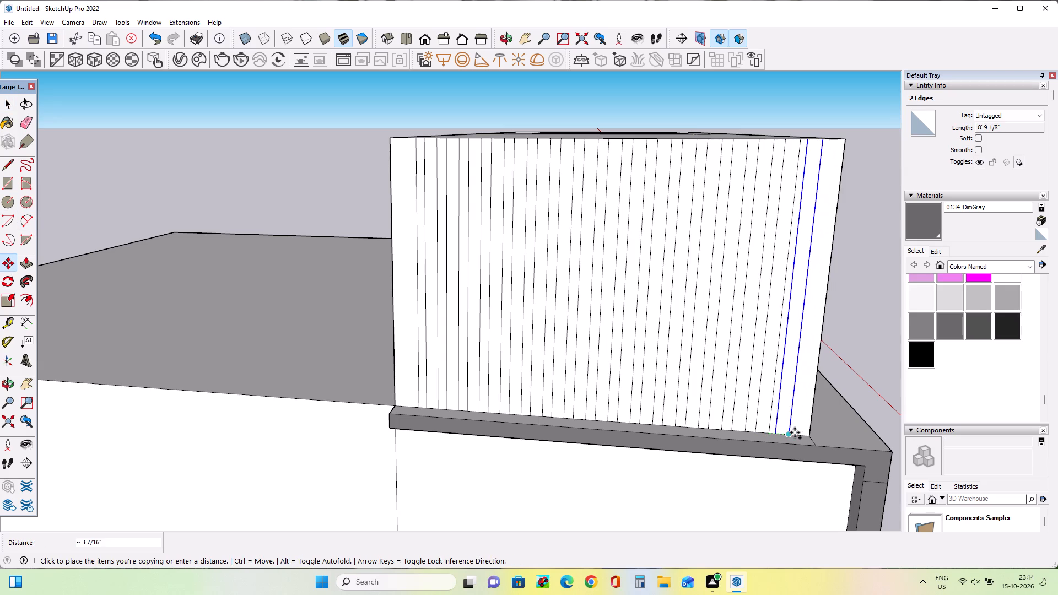
left_click(795, 432)
left_click(795, 432, "ctrl")
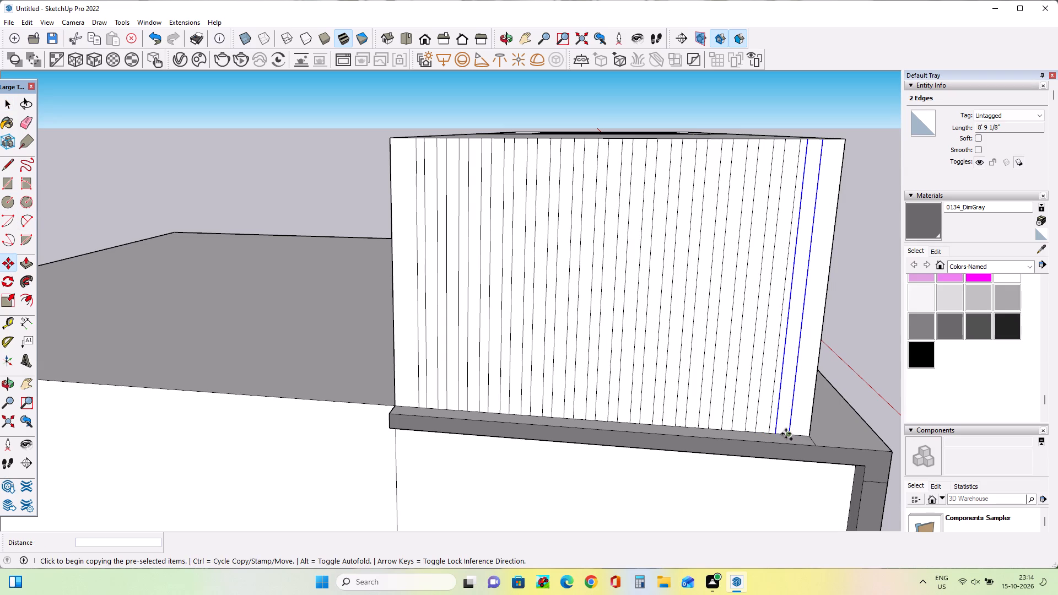
left_click(787, 434)
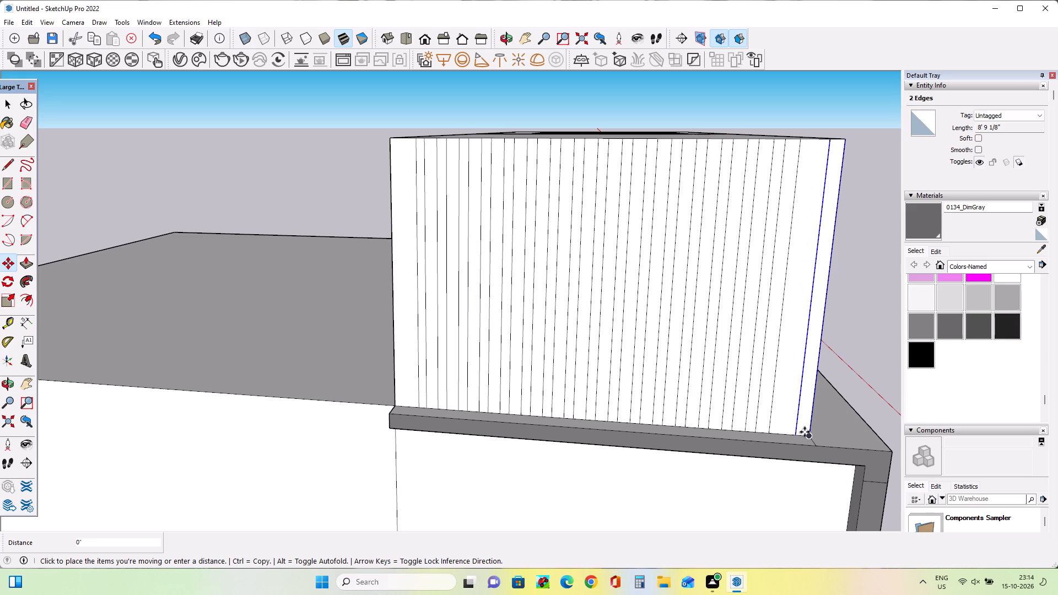
left_click(805, 431)
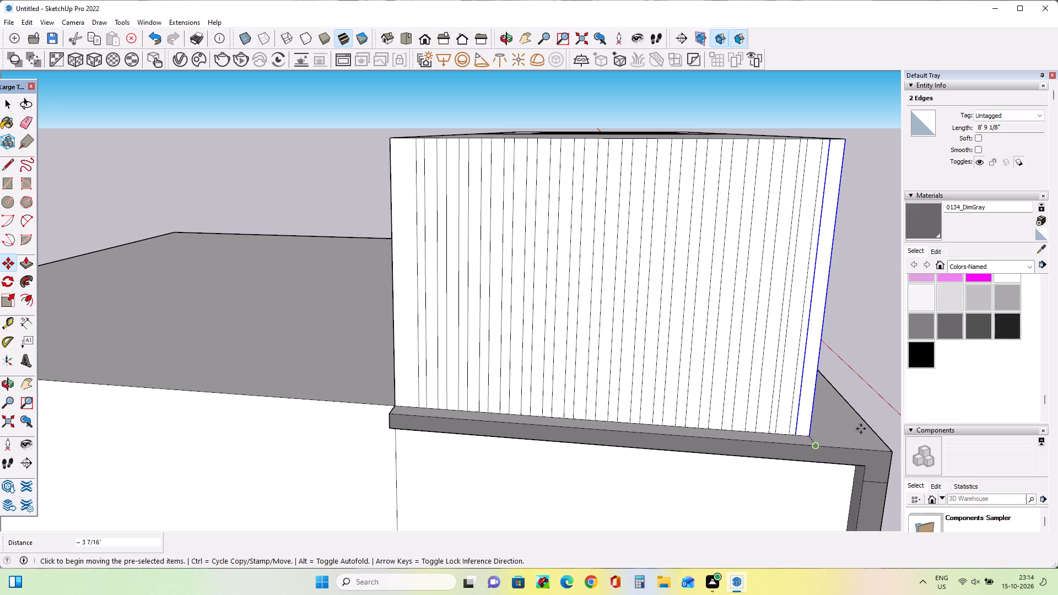
Copy the rearmost pair of strip lines 3 7/16" toward the wall's rear edge to fill the remaining gap.
left_click(5, 105)
left_click(24, 263)
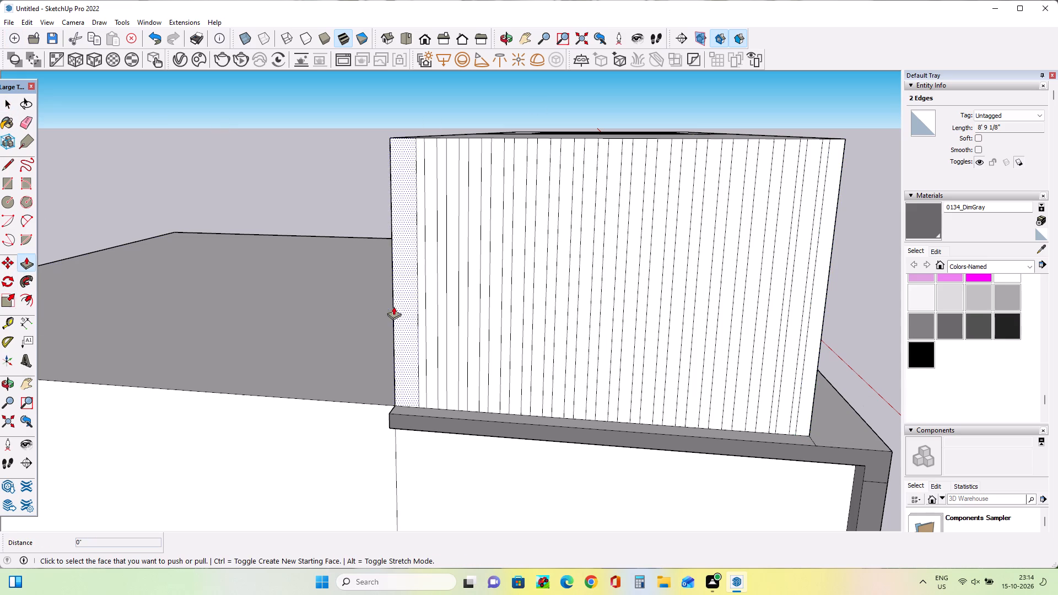
middle_click_drag(422, 348, 454, 332)
scroll(456, 389, "up", 2)
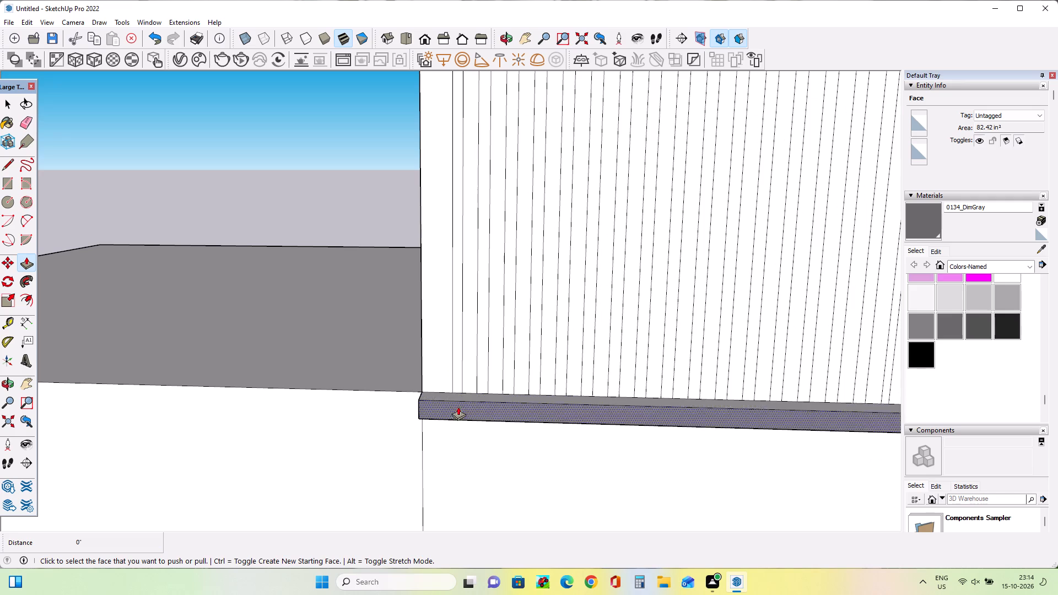
left_click(6, 107)
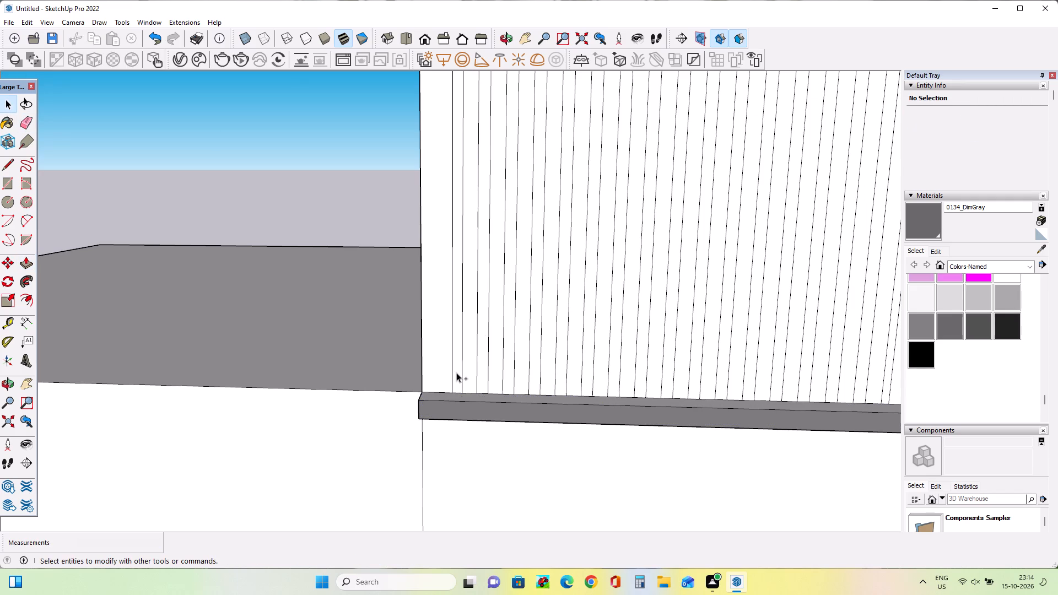
left_click(452, 374, "ctrl")
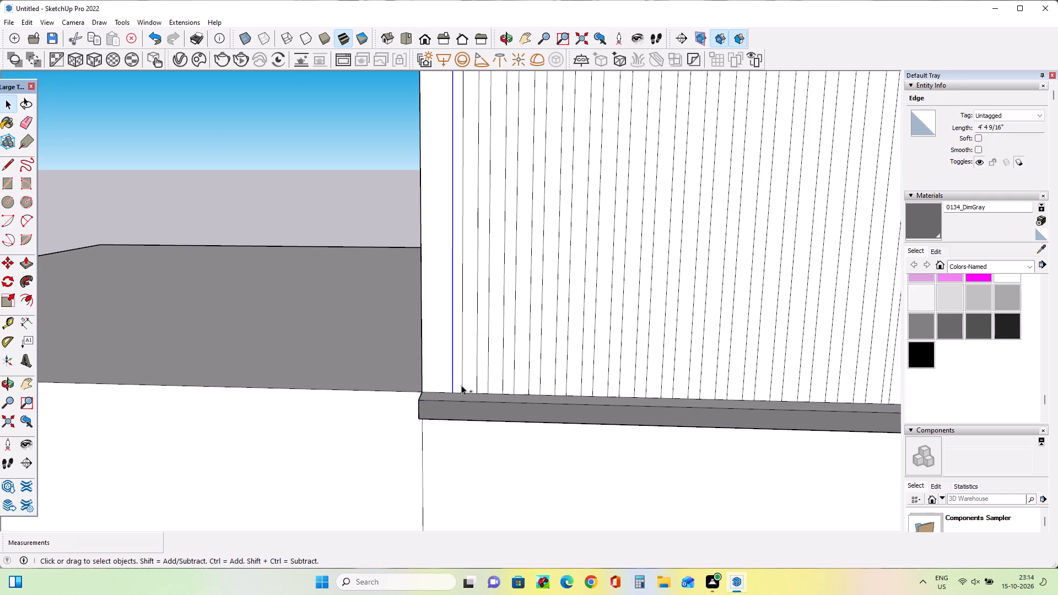
left_click(461, 386, "ctrl")
left_click(3, 259, "ctrl")
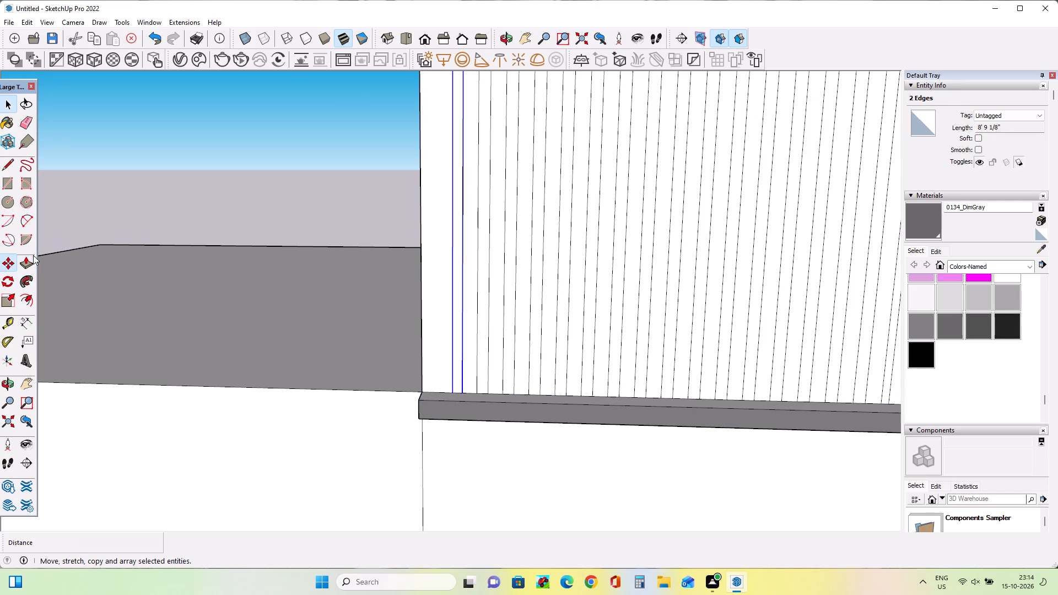
left_click(450, 394, "ctrl")
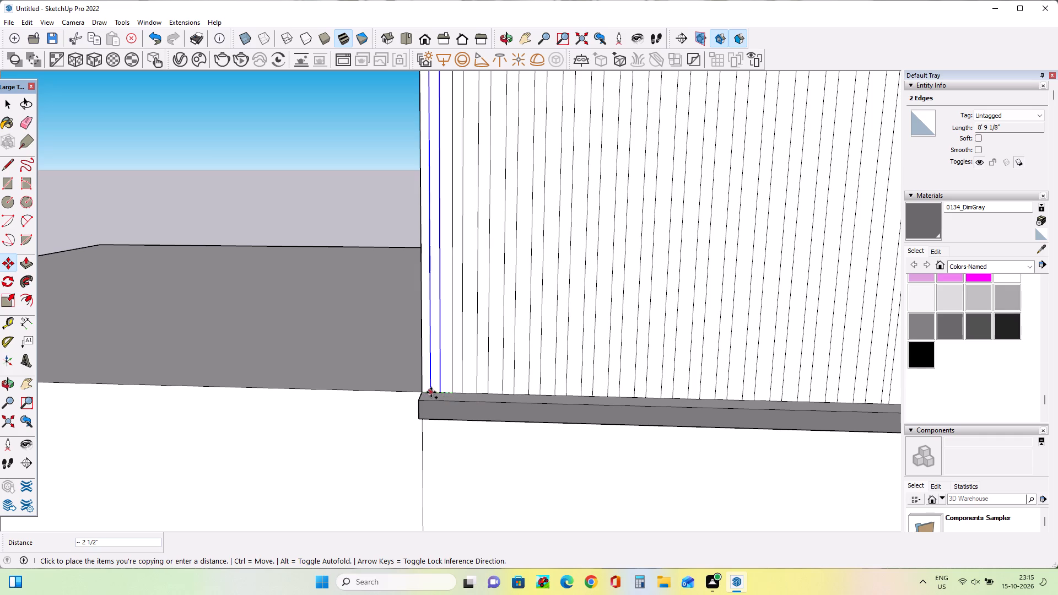
scroll(431, 393, "up", 4)
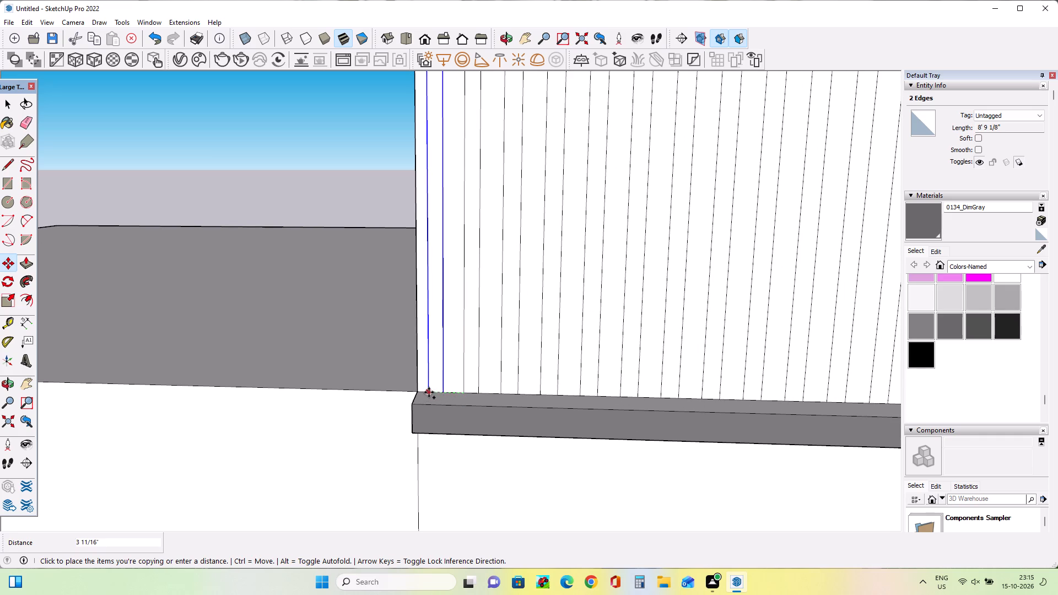
left_click(431, 392)
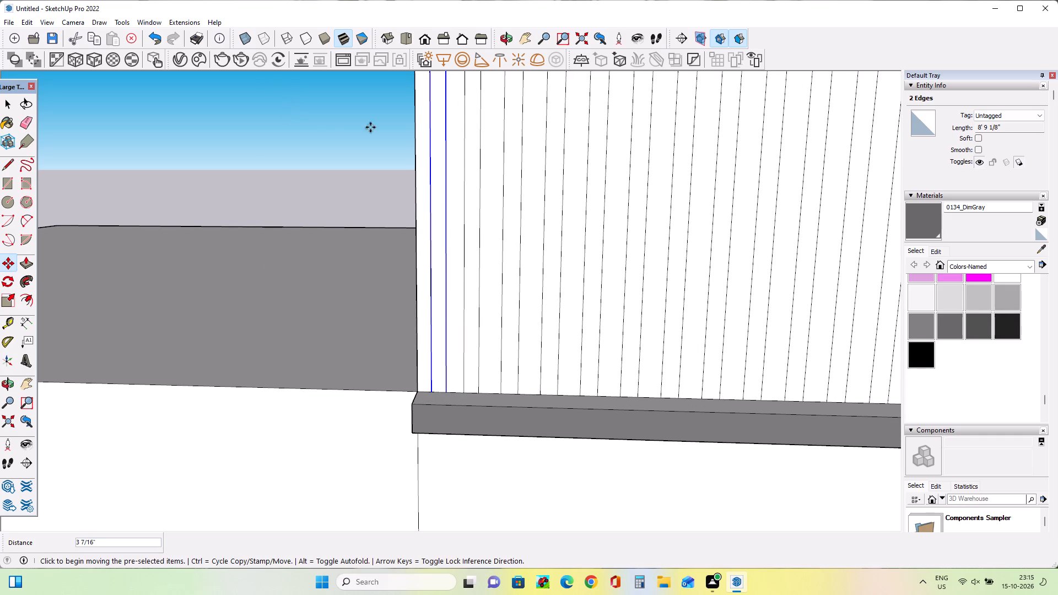
Paint three of the strips in the front half of the upper block's side wall with 0134_DimGray.
scroll(461, 286, "down", 4)
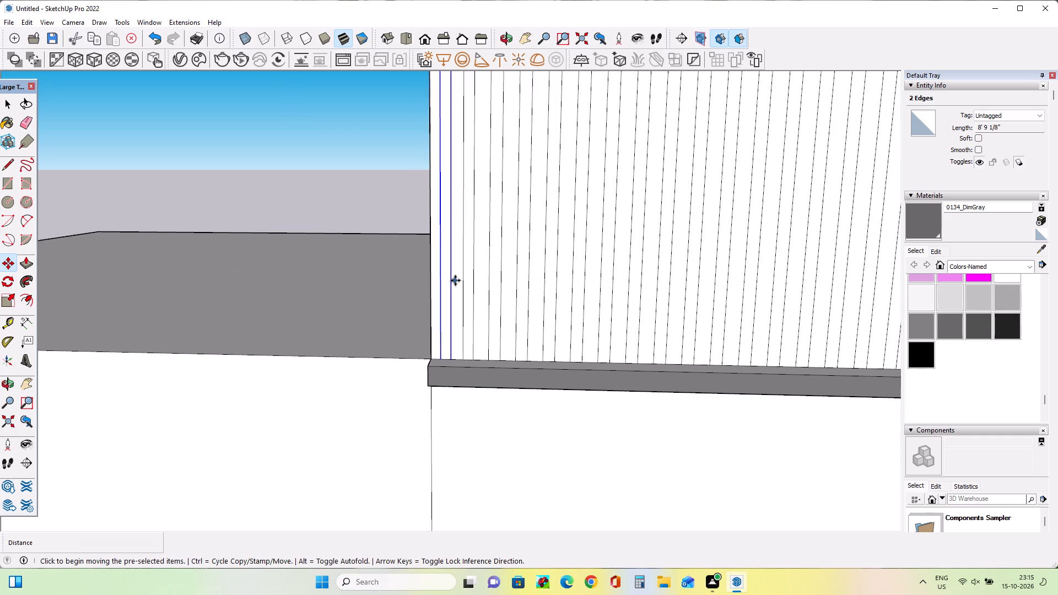
scroll(455, 280, "down", 8)
scroll(519, 169, "up", 3)
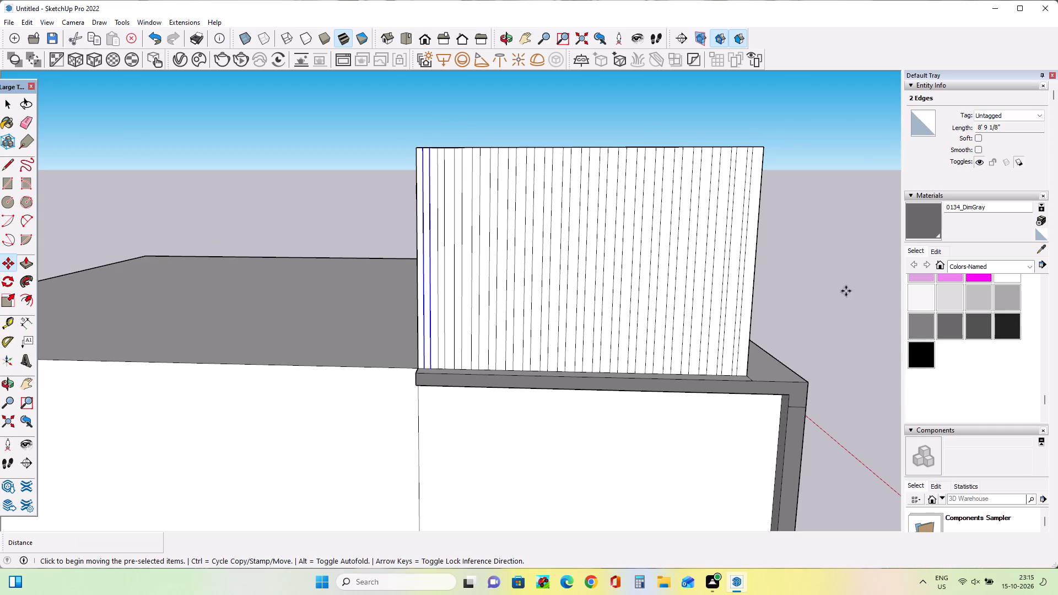
left_click(24, 264)
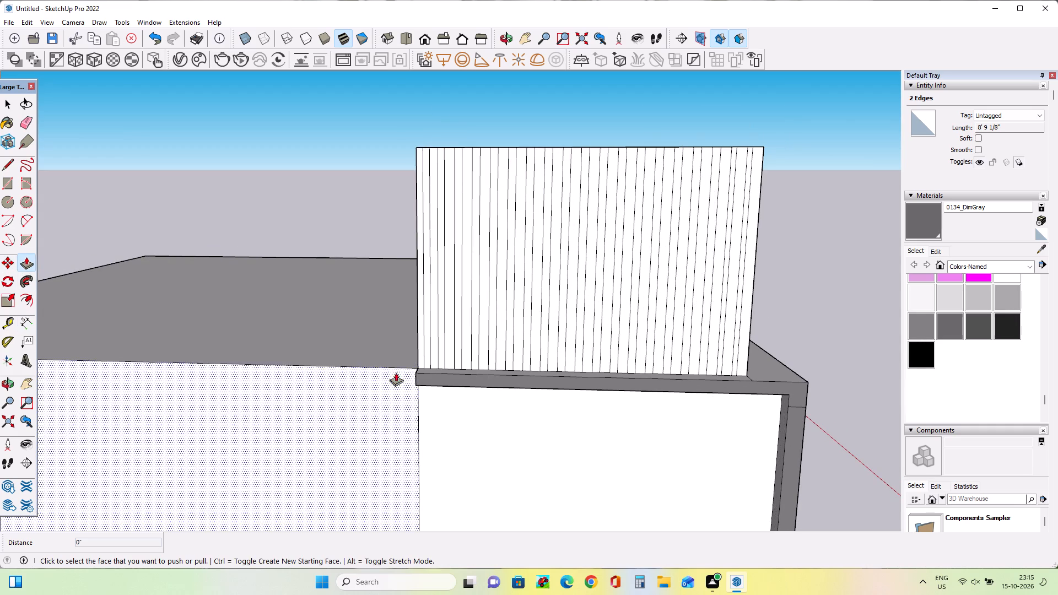
left_click(949, 330)
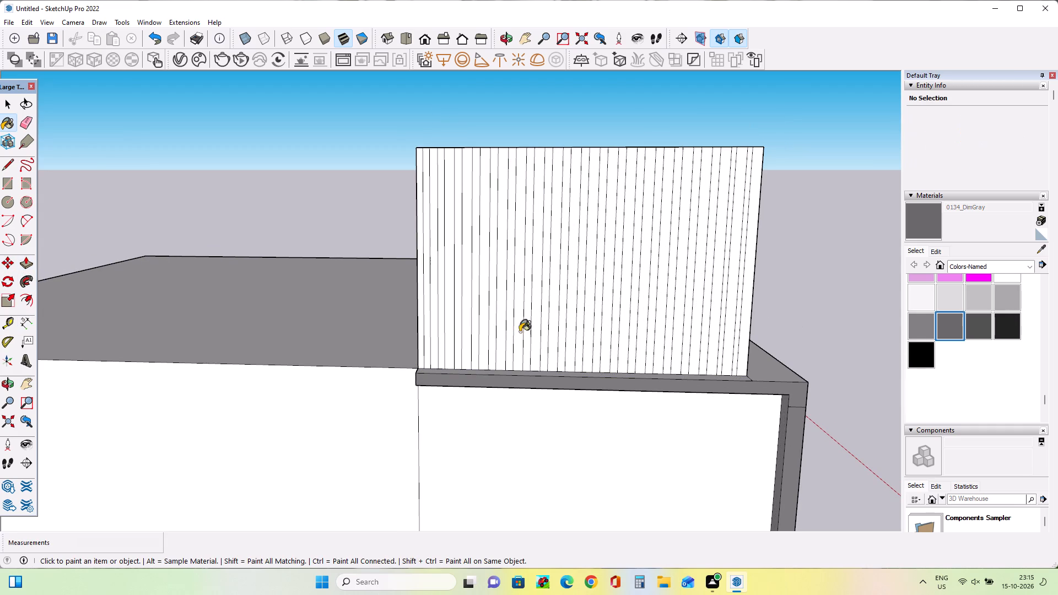
left_click_drag(447, 328, 665, 302)
left_click_drag(501, 272, 634, 283)
left_click_drag(494, 284, 702, 291)
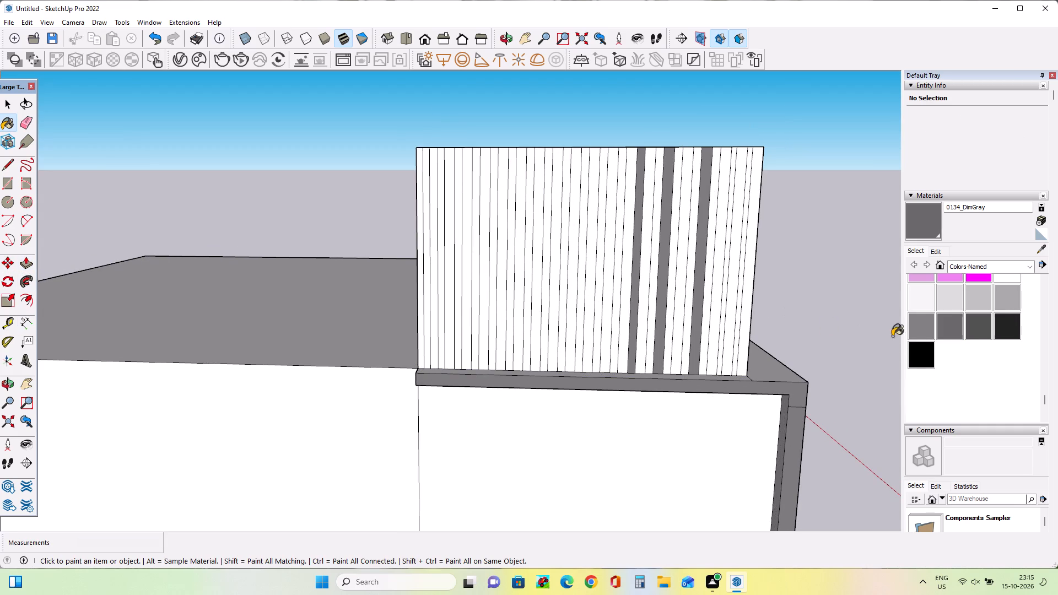
Paint several strips between the middle and front of the upper block's side wall with 0135_DarkGray.
left_click(963, 320)
left_click(975, 324)
left_click_drag(277, 248, 329, 264)
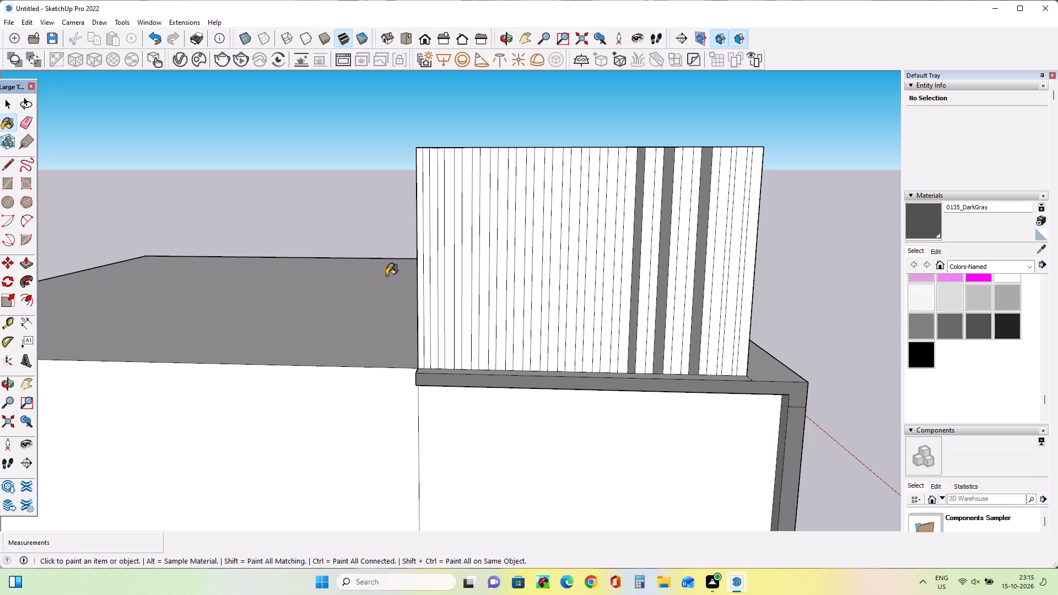
key("ctrl+z")
left_click_drag(466, 288, 642, 286)
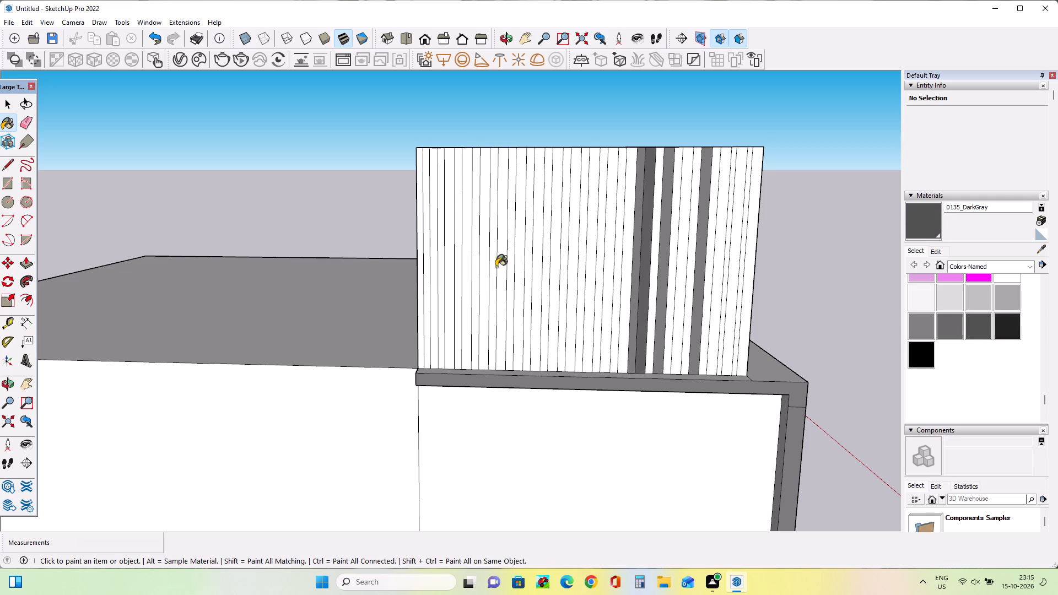
left_click_drag(487, 264, 617, 266)
left_click_drag(493, 262, 629, 262)
left_click_drag(447, 262, 630, 278)
left_click_drag(447, 277, 694, 310)
Paint more strips near the side wall's front edge with 0135_DarkGray, leaving some narrow white strips between them.
left_click_drag(628, 309, 742, 311)
left_click_drag(643, 302, 695, 302)
left_click_drag(677, 299, 742, 300)
left_click_drag(685, 295, 720, 299)
left_click(720, 299)
left_click_drag(686, 304, 746, 306)
left_click_drag(728, 307, 743, 305)
triple_click(737, 307)
left_click(710, 302)
left_click(690, 297)
left_click(681, 295)
left_click(652, 291)
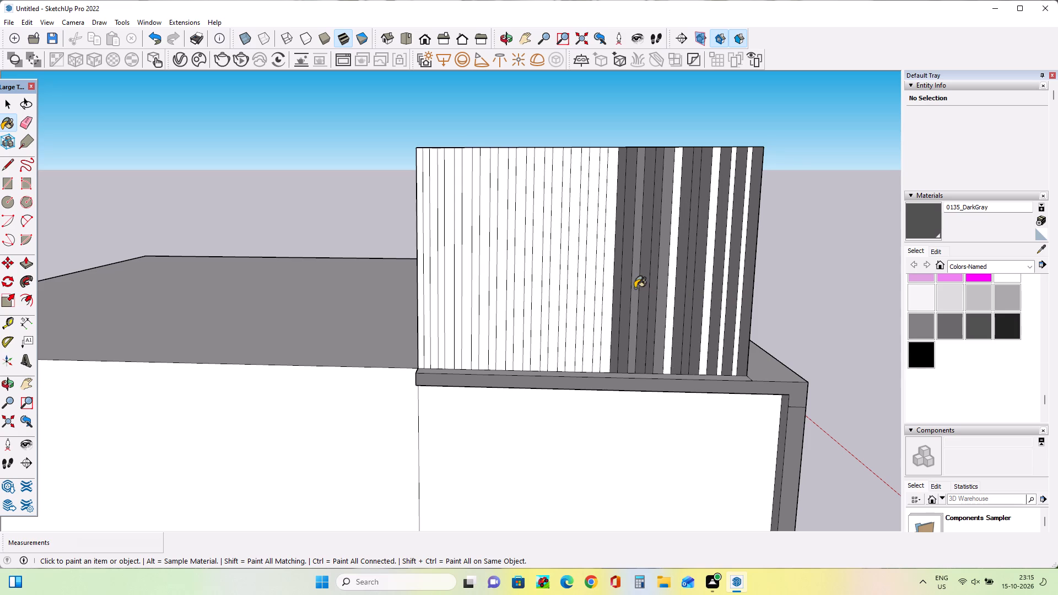
Paint scattered strips from the side wall's middle back toward its rear edge with 0135_DarkGray.
left_click(635, 288)
left_click_drag(607, 283, 602, 282)
left_click_drag(566, 275, 561, 275)
left_click_drag(547, 274, 542, 274)
left_click(499, 271)
left_click(494, 269)
left_click(463, 263)
left_click(457, 259)
double_click(433, 256)
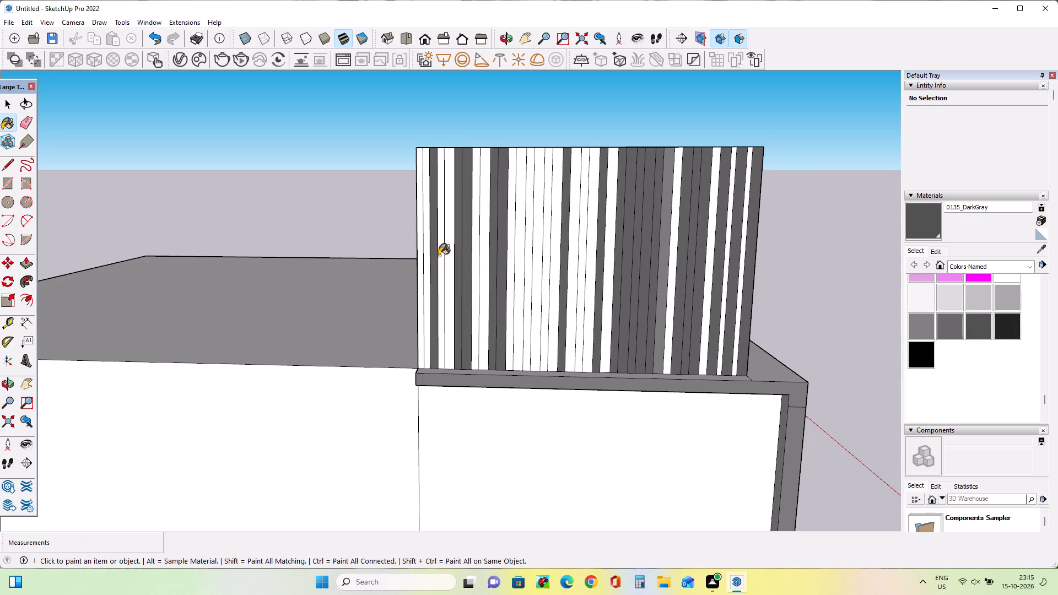
Paint additional white strips around the middle of the side wall with 0135_DarkGray, widening the dark bands.
left_click(451, 253)
left_click_drag(479, 249, 499, 254)
left_click_drag(537, 255, 549, 258)
left_click_drag(577, 249, 602, 255)
left_click(602, 253)
left_click(598, 254)
left_click_drag(567, 255, 618, 267)
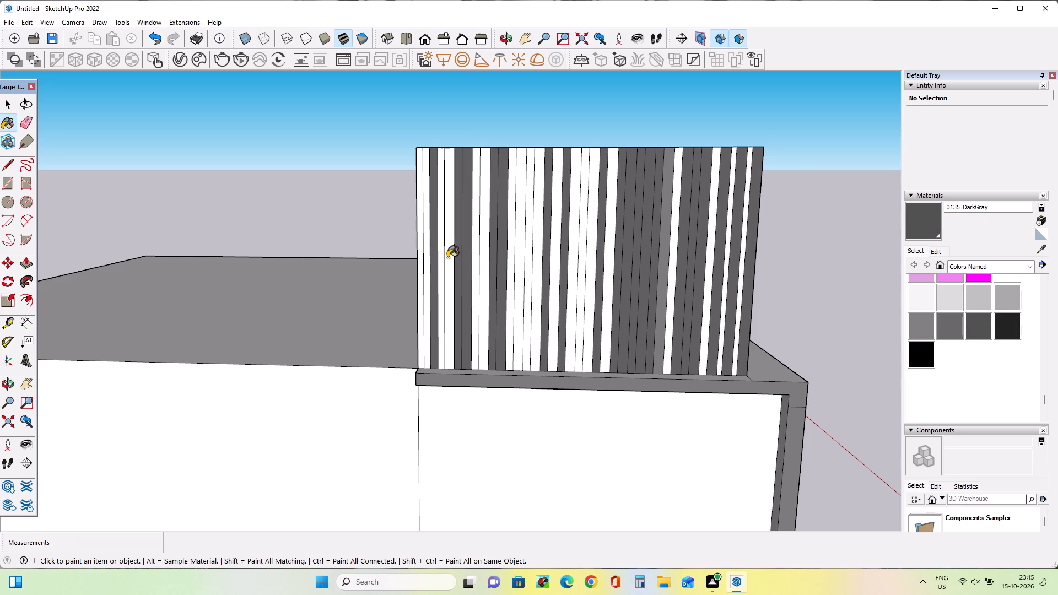
left_click_drag(447, 258, 538, 262)
left_click_drag(530, 259, 596, 263)
left_click_drag(487, 252, 561, 258)
left_click_drag(521, 250, 590, 257)
left_click_drag(618, 257, 625, 257)
left_click_drag(603, 264, 682, 357)
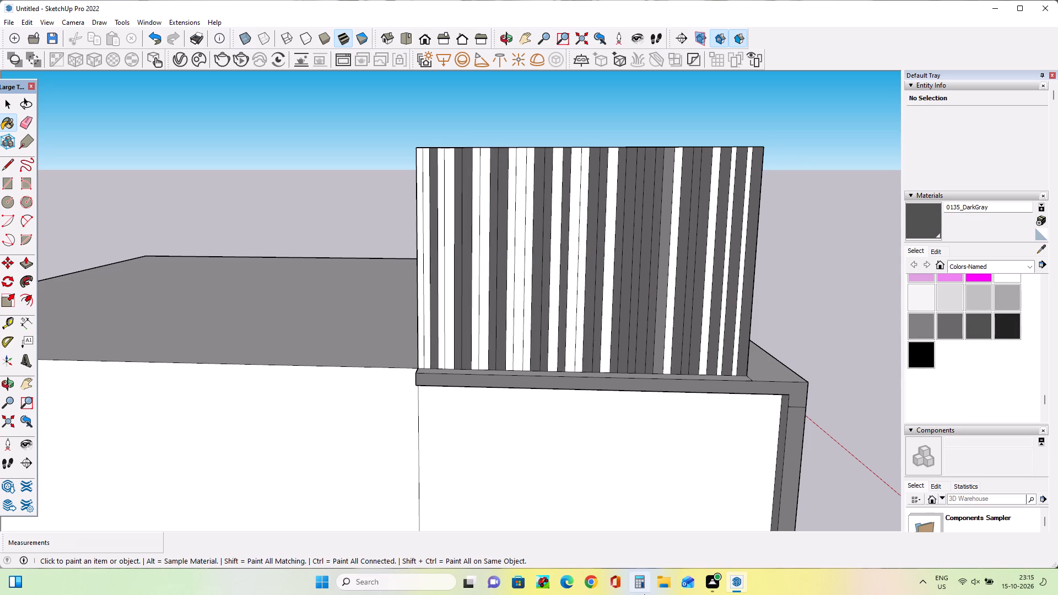
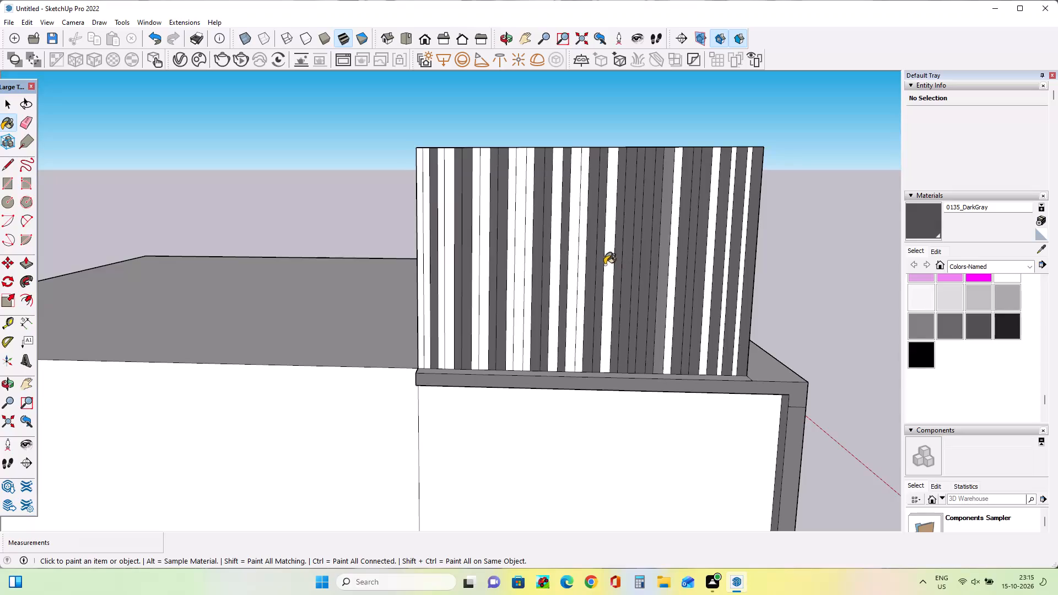
Paint the remaining white vertical strips on the right part of the rooftop block's front face with 0135_DarkGray.
left_click(607, 266)
left_click(676, 284)
left_click(661, 273)
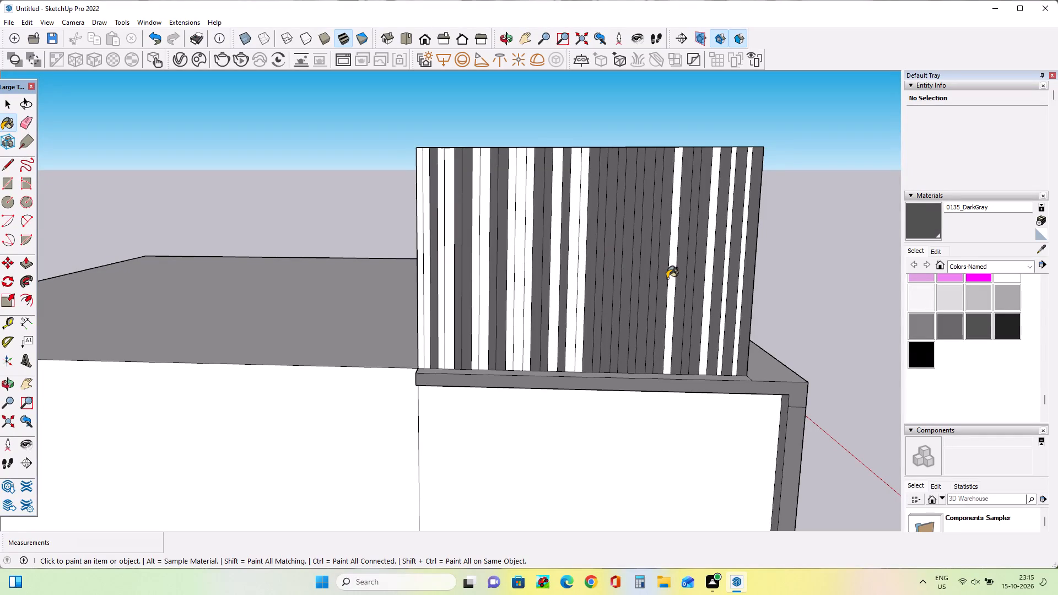
left_click(667, 278)
double_click(674, 278)
left_click(711, 279)
left_click_drag(712, 281, 726, 286)
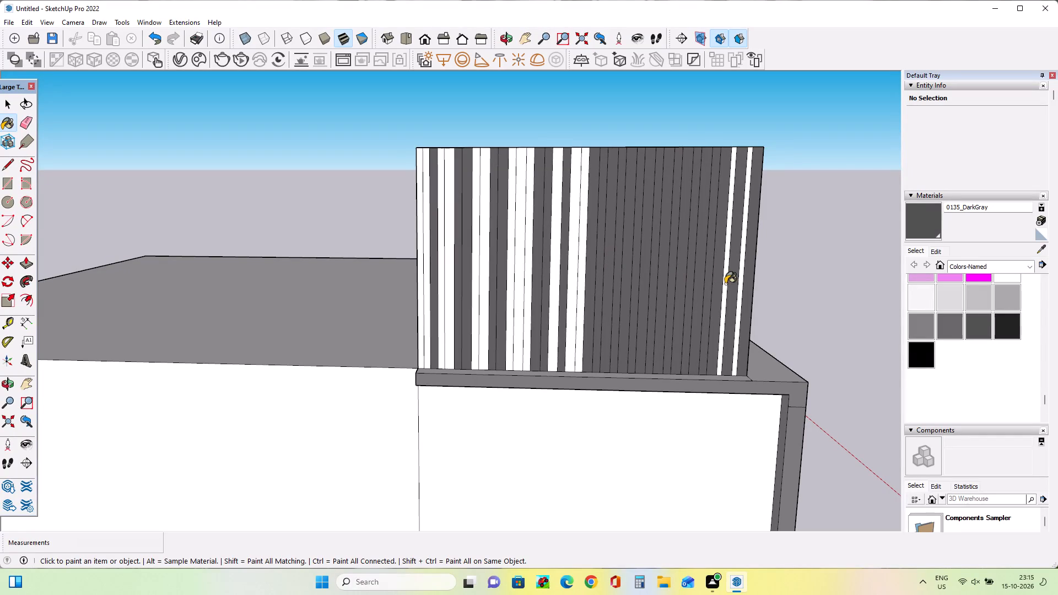
double_click(744, 288)
left_click(739, 291)
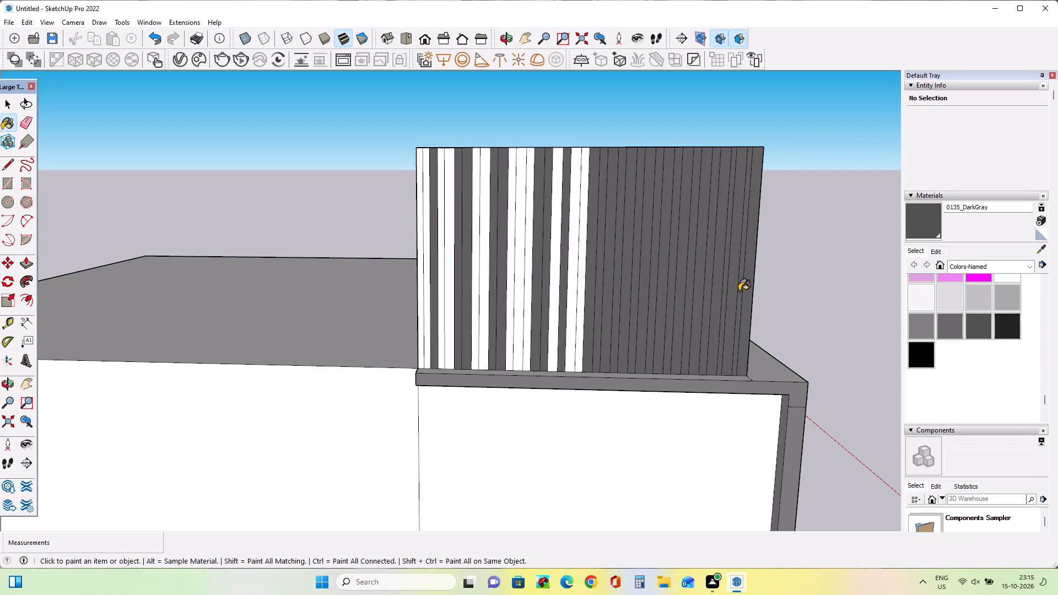
Paint the white vertical strips in the middle of the rooftop block's front face with 0135_DarkGray.
left_click(571, 298)
left_click(575, 300)
left_click(578, 304)
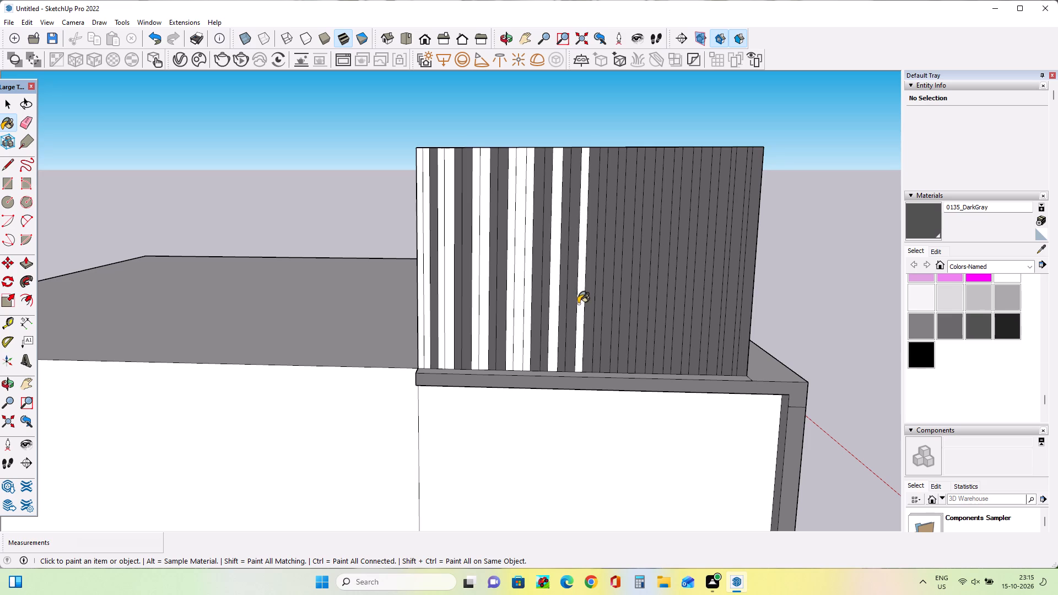
left_click(553, 296)
left_click(544, 296)
double_click(520, 296)
double_click(528, 297)
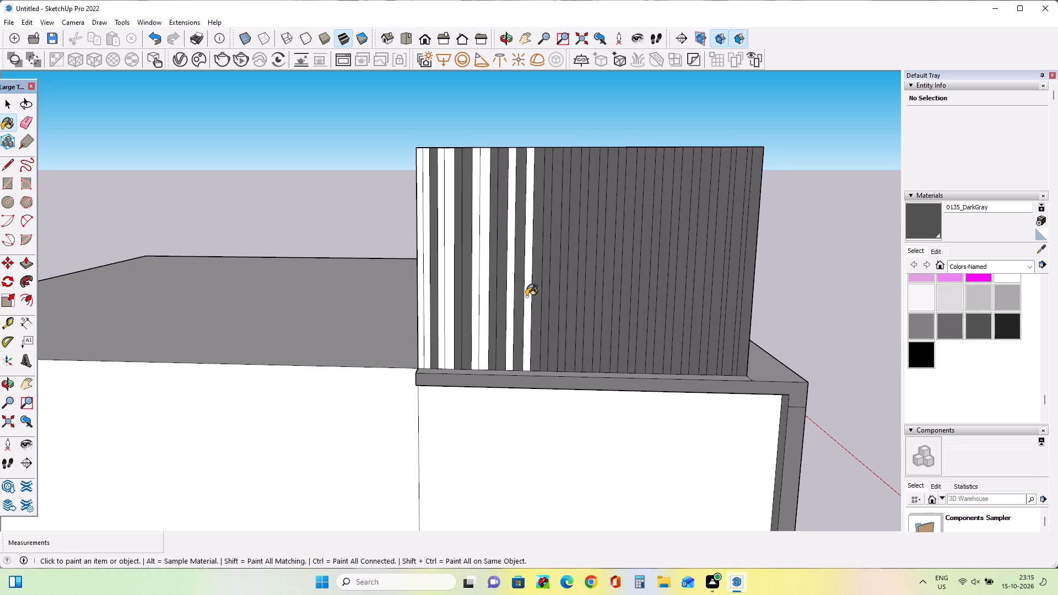
double_click(525, 296)
left_click(513, 295)
left_click(504, 294)
Paint the white vertical strips on the left part of the front face, up to its left edge, with 0135_DarkGray.
left_click_drag(449, 288, 458, 291)
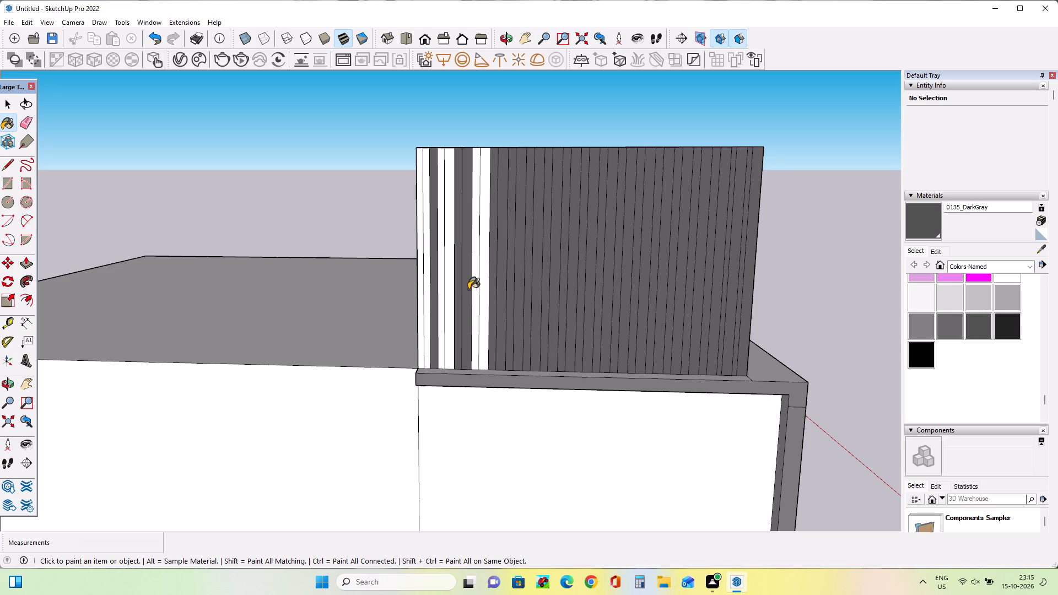
left_click_drag(473, 289, 483, 295)
left_click(483, 295)
left_click(480, 295)
left_click(472, 290)
double_click(478, 293)
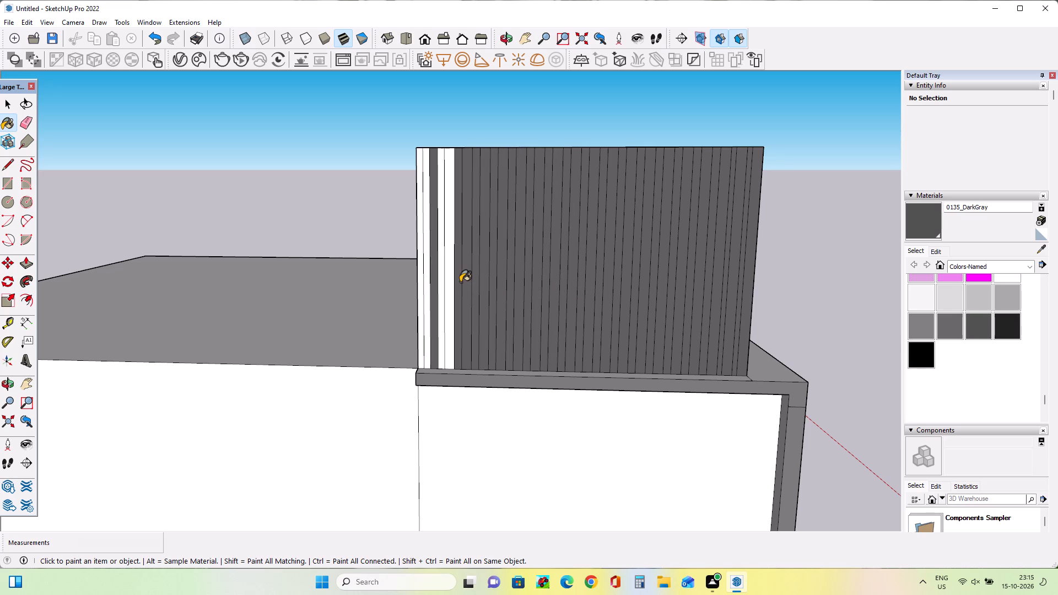
left_click(460, 282)
left_click_drag(427, 277, 445, 285)
triple_click(450, 287)
left_click(441, 286)
left_click(437, 279)
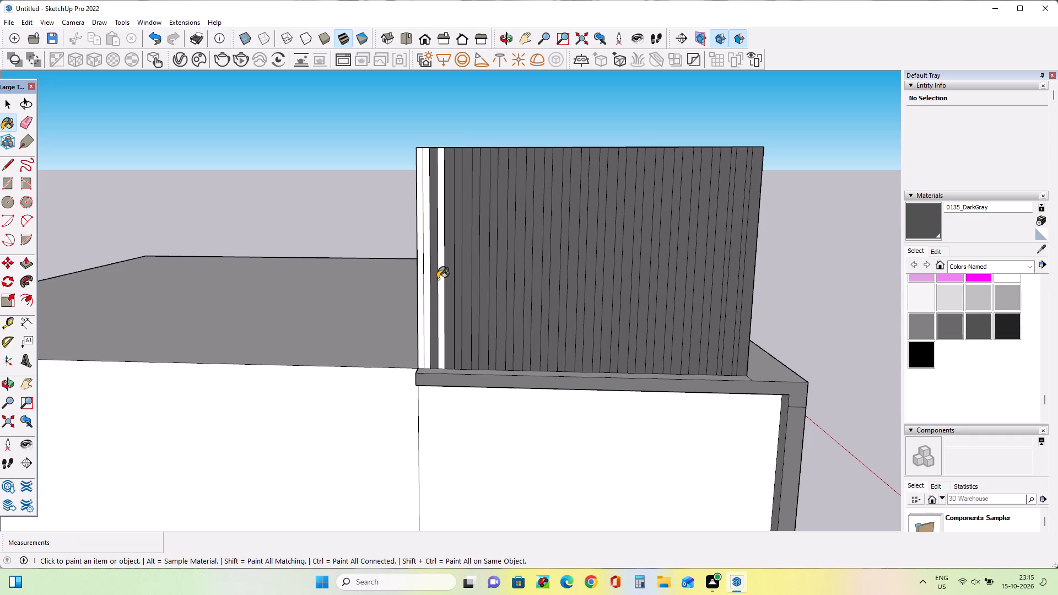
left_click(427, 275)
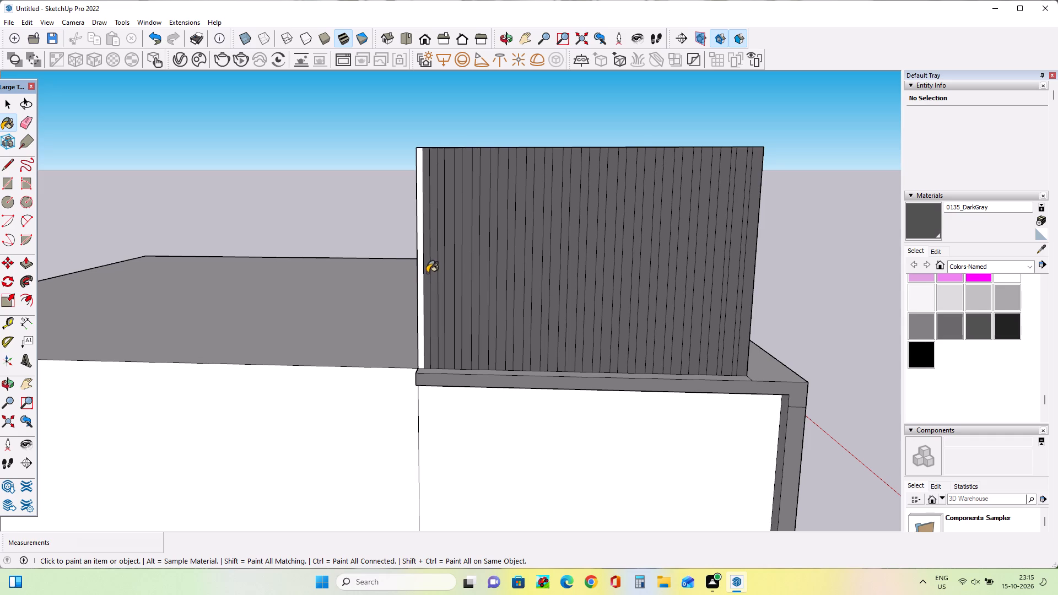
left_click(420, 270)
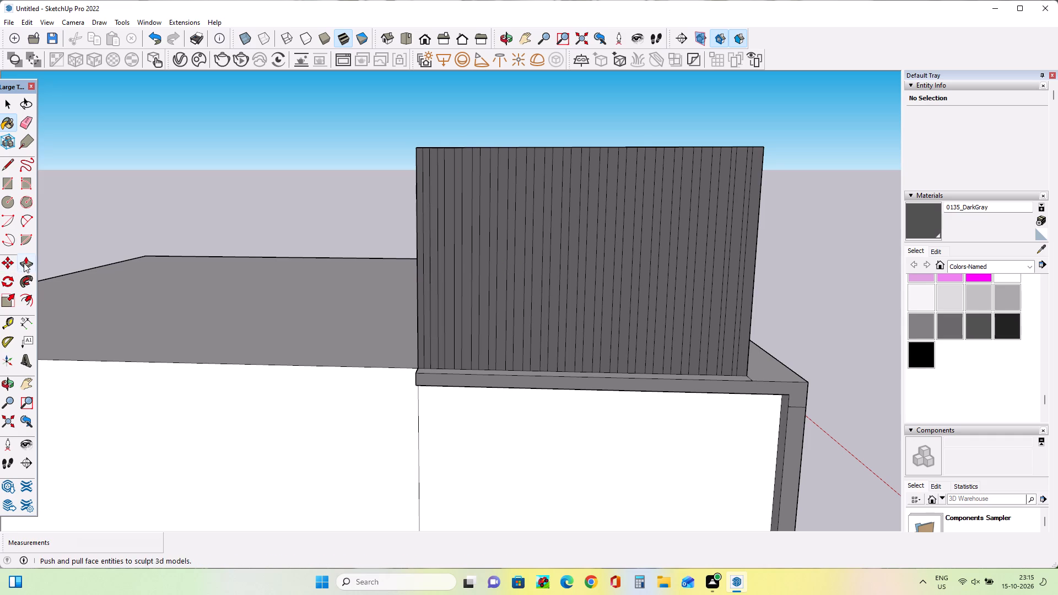
Push/Pull the first six alternate strips from the left of the front face outward 4 1/4" to form vertical fins.
left_click(24, 263)
left_click(427, 357)
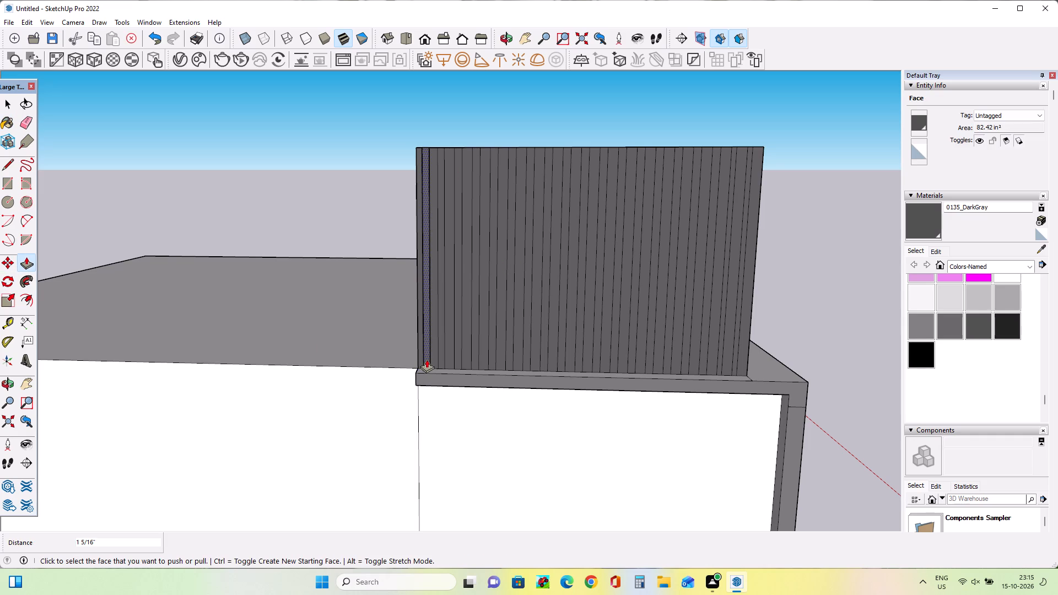
middle_click_drag(460, 374, 400, 416)
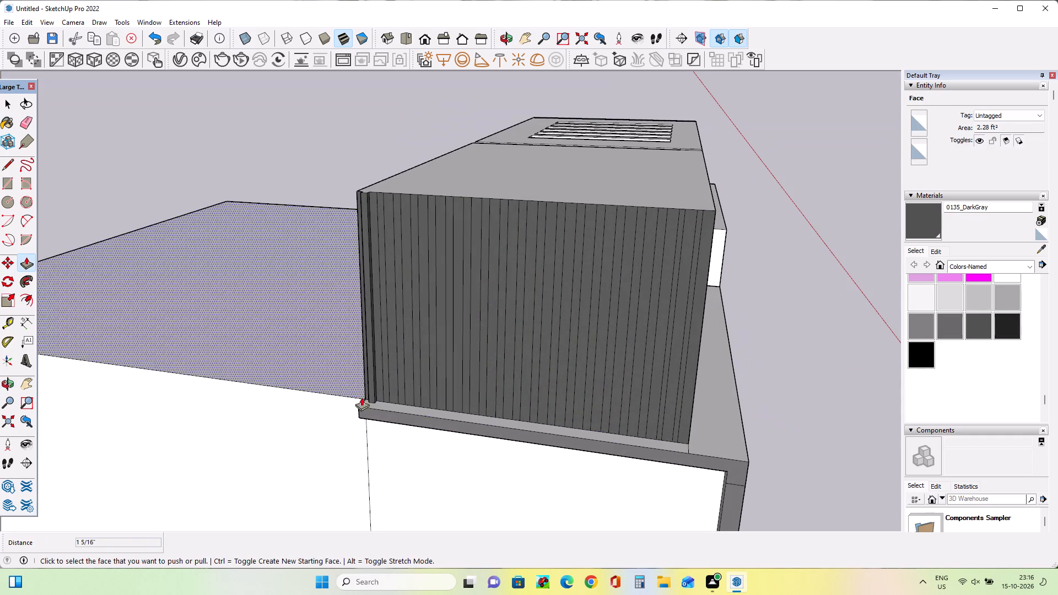
left_click(372, 395)
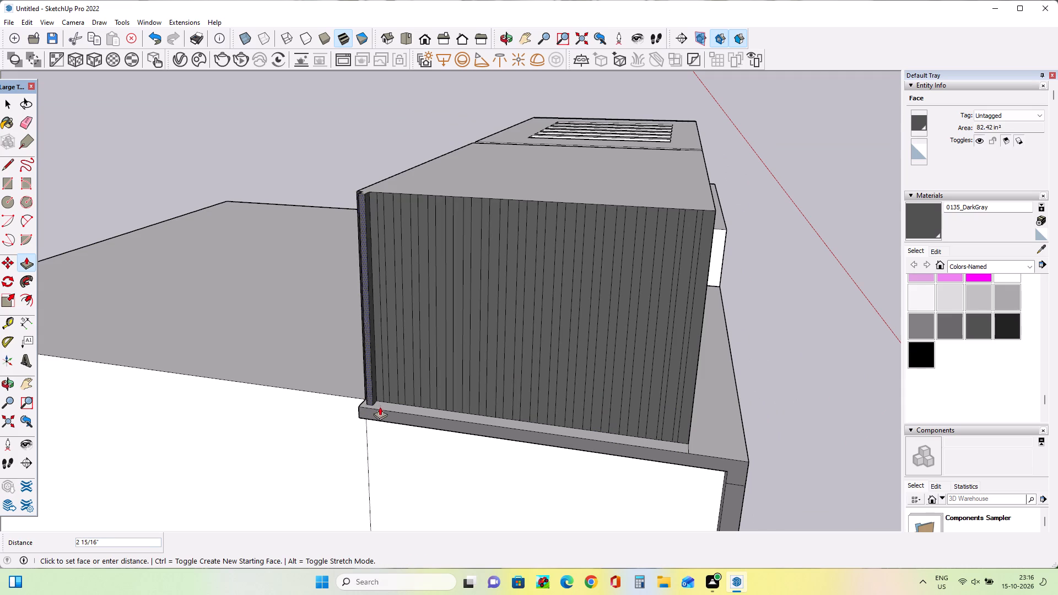
left_click(379, 412)
left_click(388, 387)
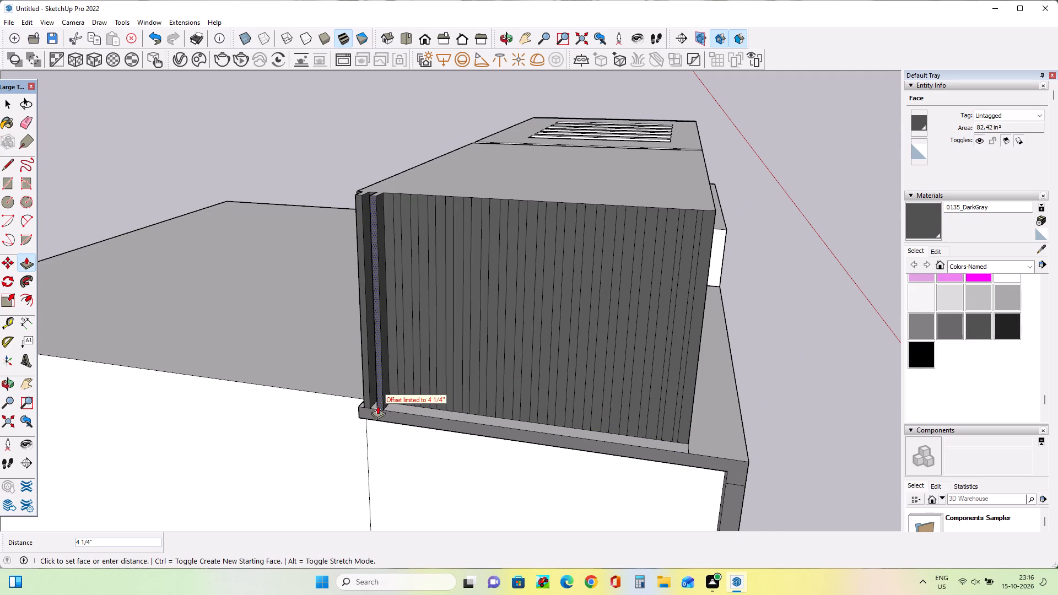
left_click(377, 406)
left_click(401, 386)
left_click(392, 404)
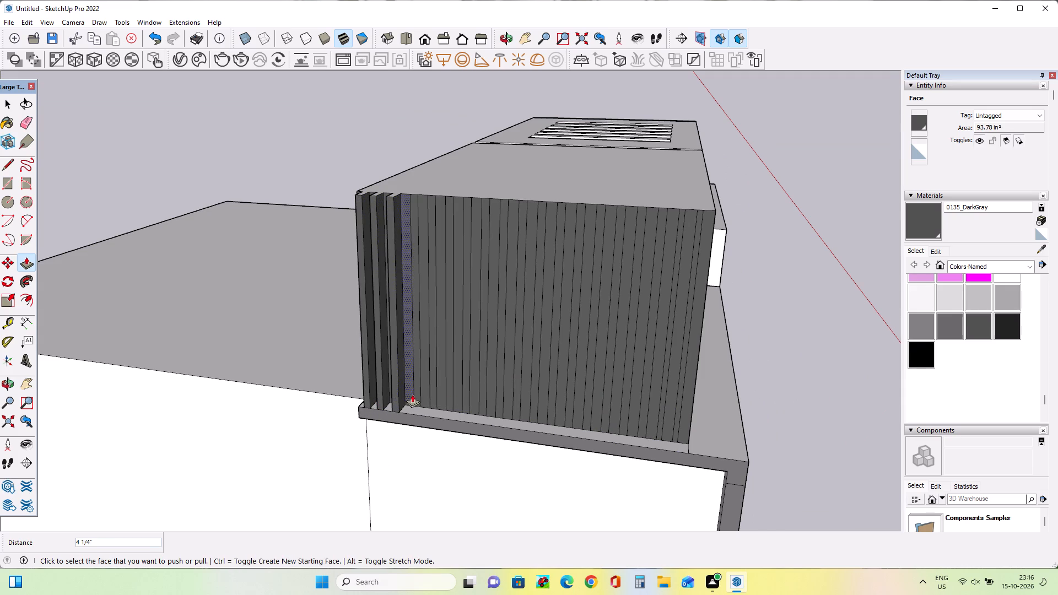
left_click(417, 394)
left_click(403, 412)
left_click(433, 399)
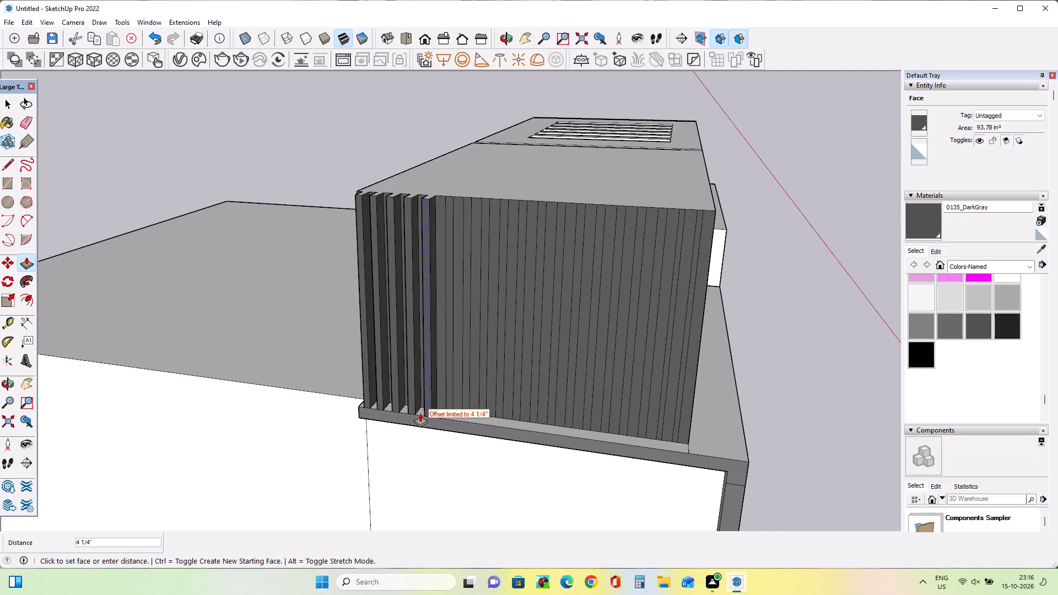
left_click(418, 414)
left_click(449, 400)
left_click(433, 420)
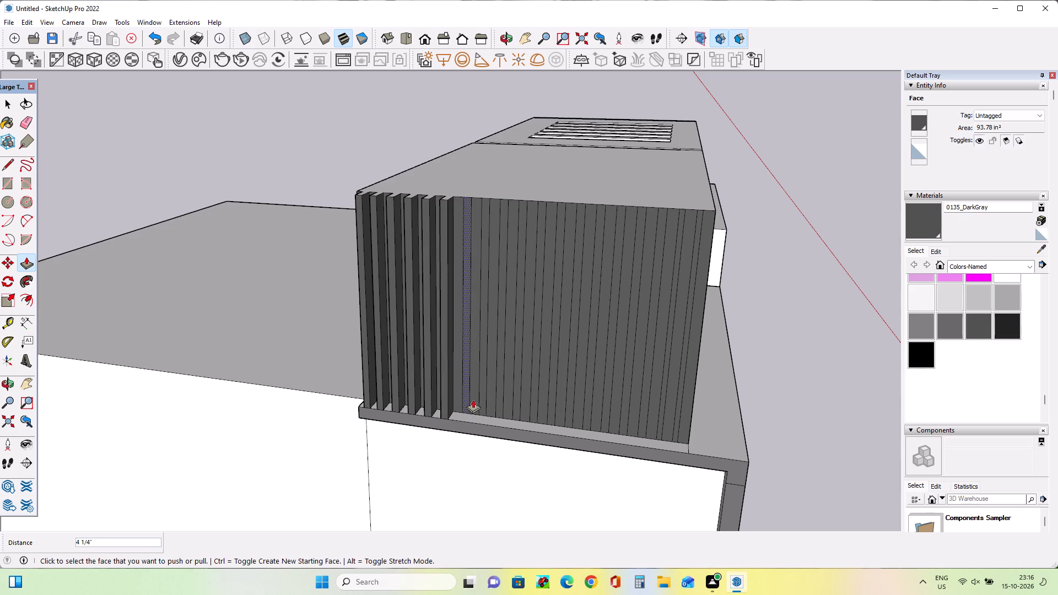
Pull the five alternate strips that follow, across the middle of the front face, outward 4 1/4" as fins.
left_click(462, 404)
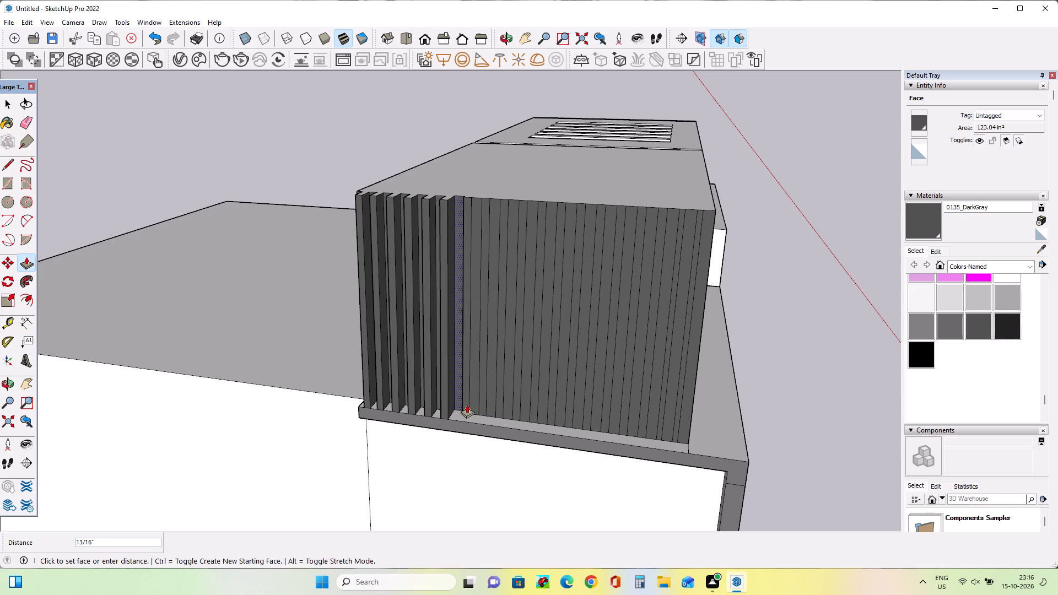
key("Escape")
left_click(469, 402)
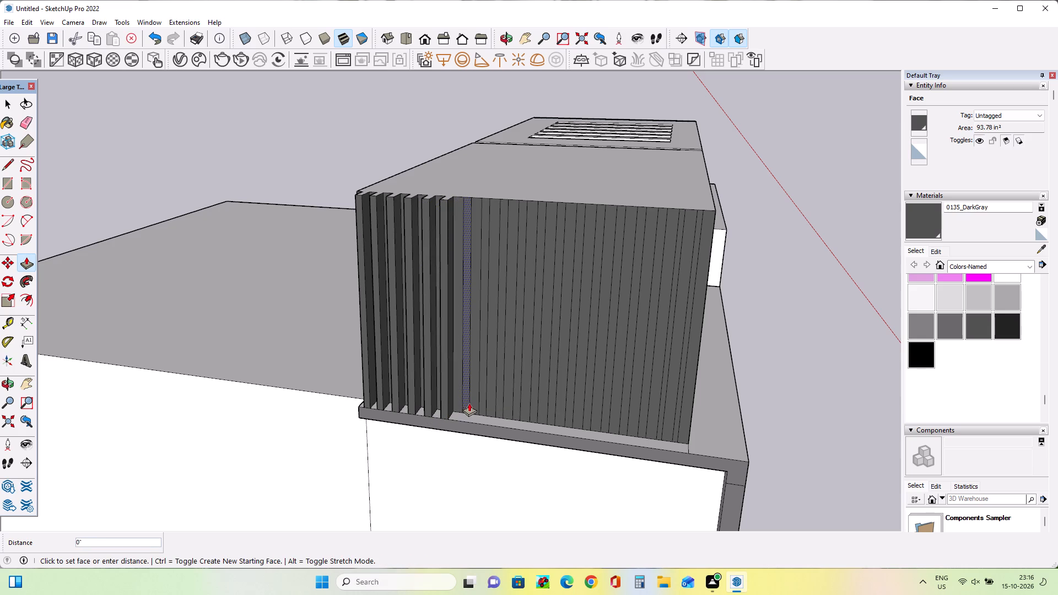
left_click(451, 419)
left_click(483, 405)
left_click(474, 423)
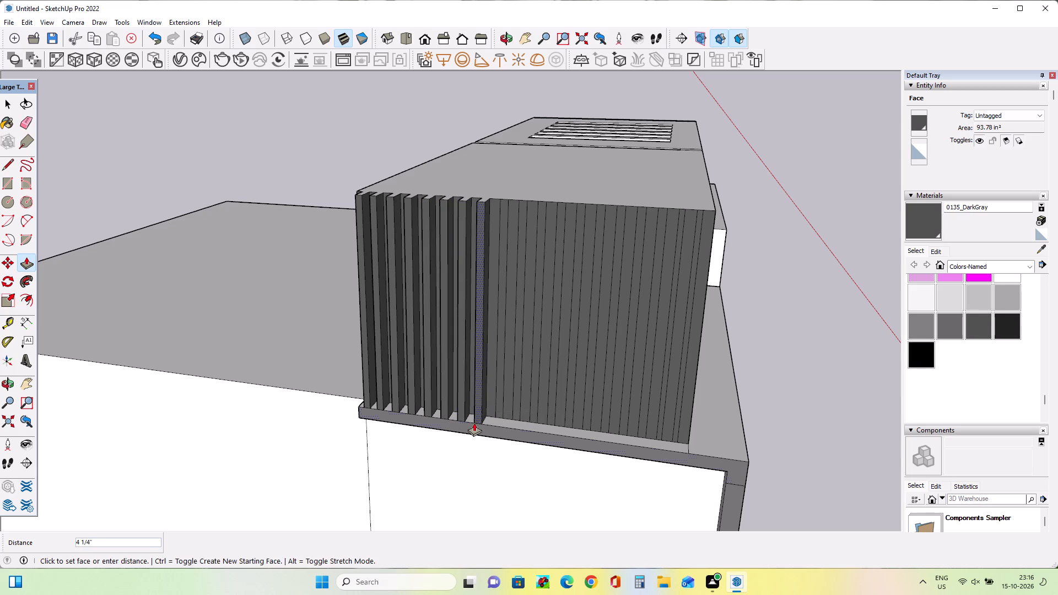
left_click(498, 410)
left_click(488, 426)
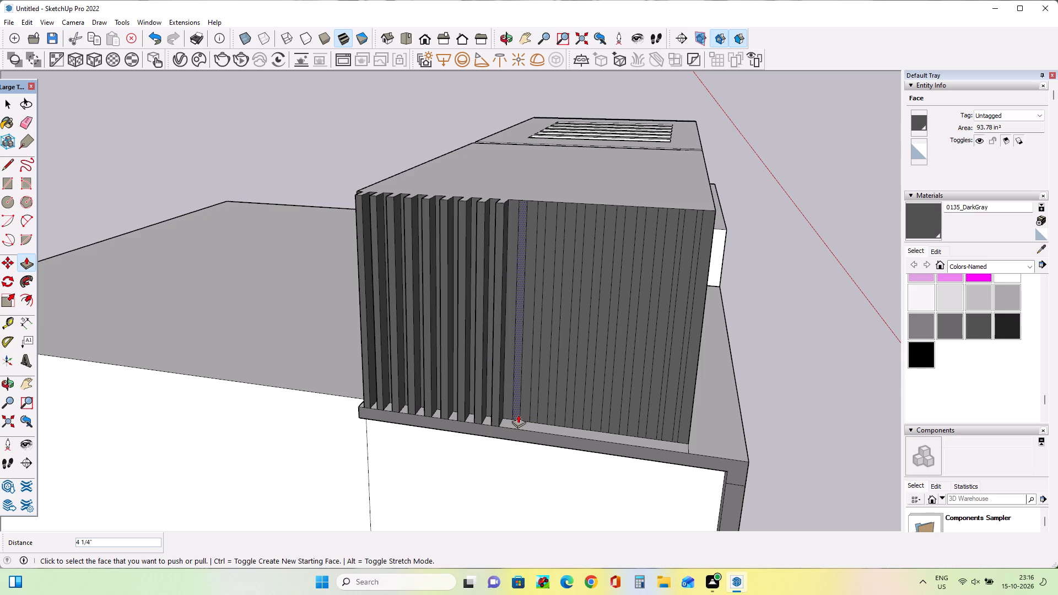
left_click(518, 414)
left_click(505, 428)
left_click(537, 413)
left_click(524, 432)
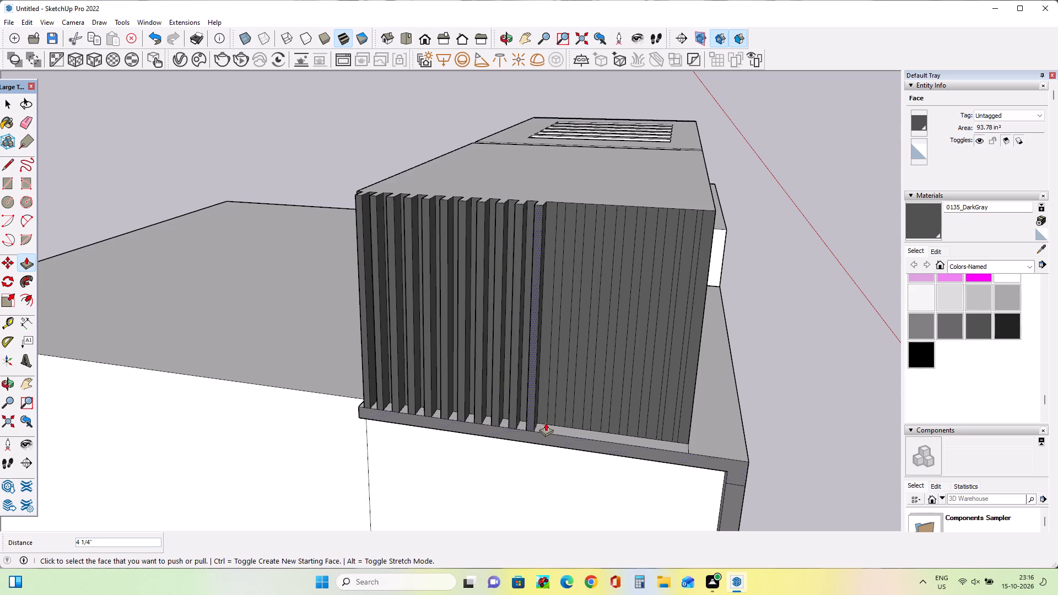
Pull the seven alternate strips from just right of the middle towards the right edge outward about 4 1/4" as fins.
left_click(552, 417)
left_click(544, 435)
left_click(570, 423)
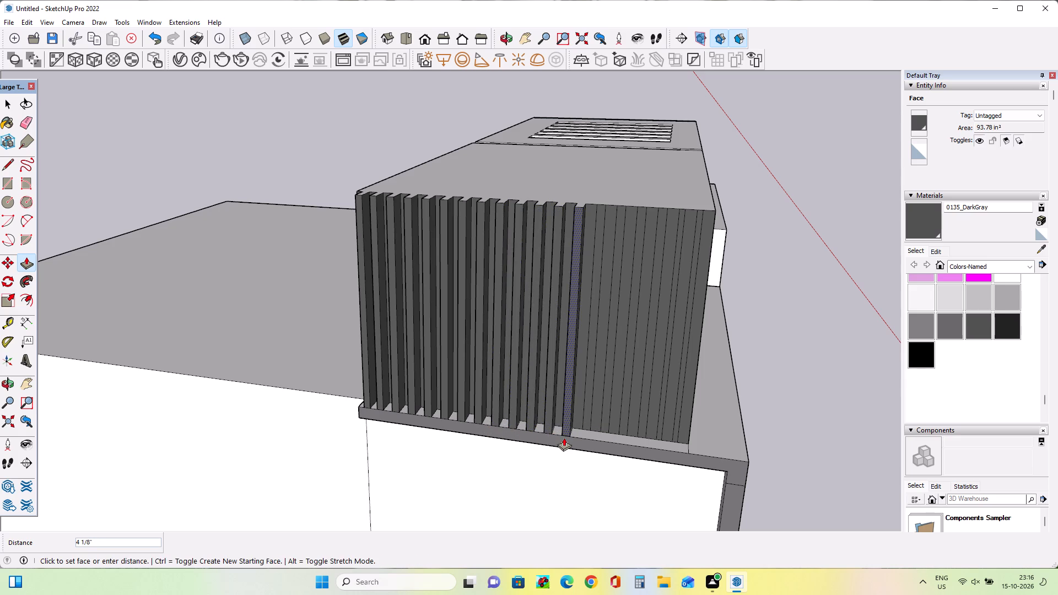
left_click(564, 437)
left_click(584, 428)
left_click(571, 448)
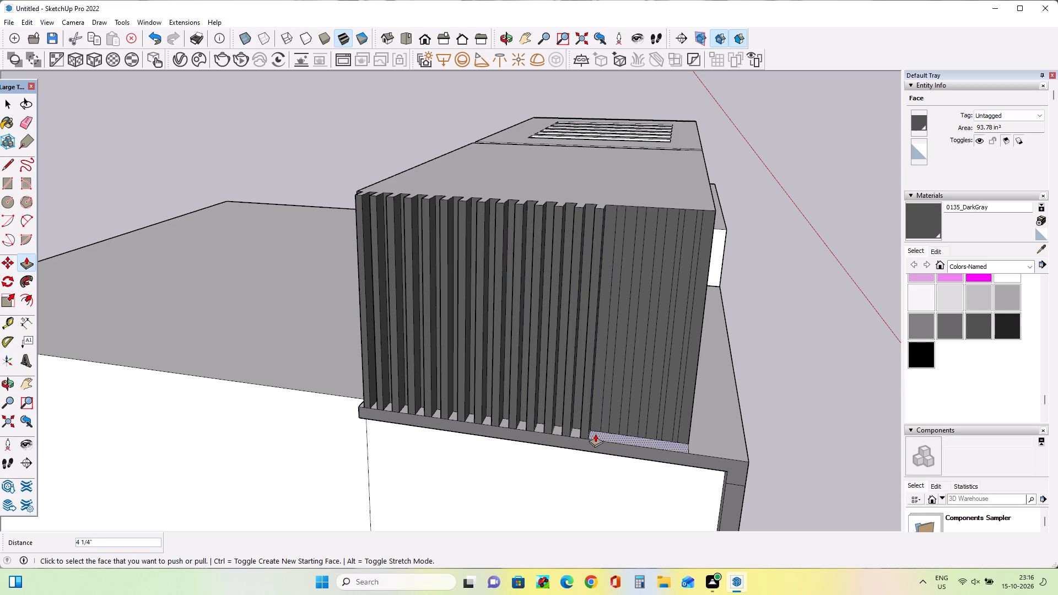
left_click(608, 425)
left_click(598, 442)
left_click(623, 432)
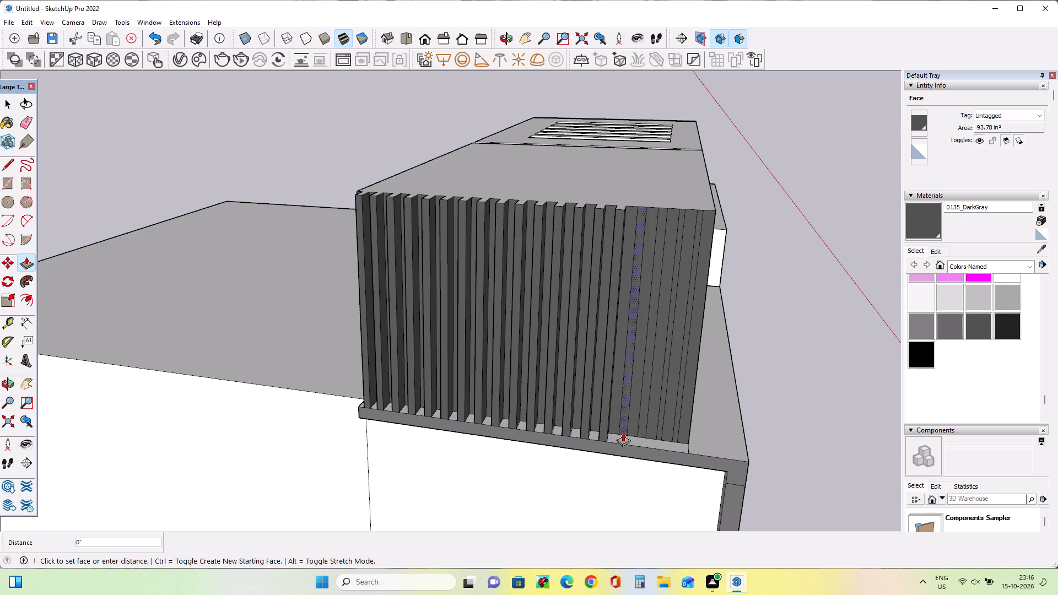
left_click(607, 448)
left_click(639, 434)
left_click(639, 451)
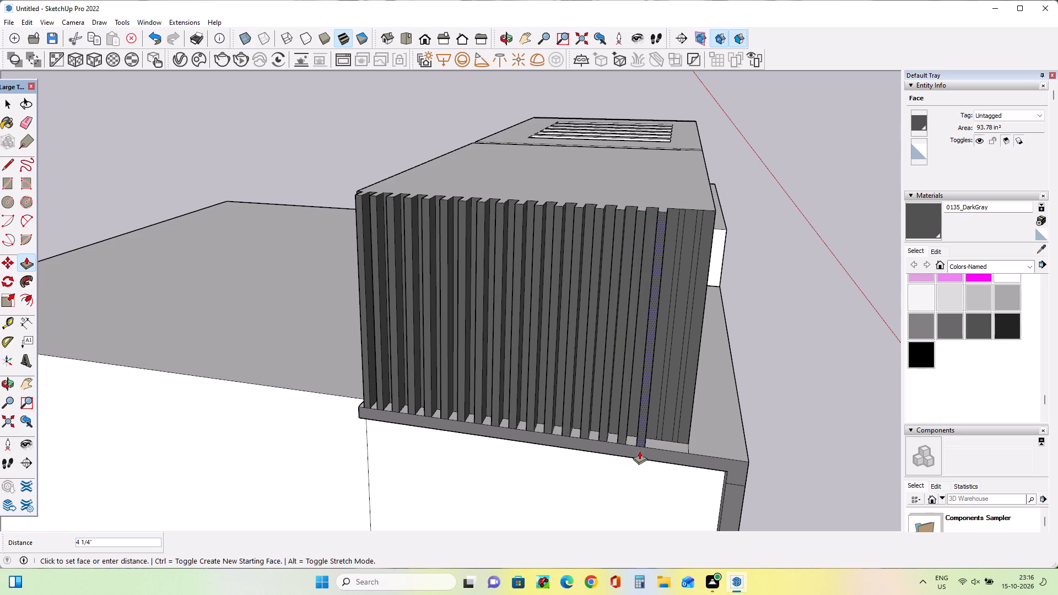
left_click(657, 437)
left_click(649, 453)
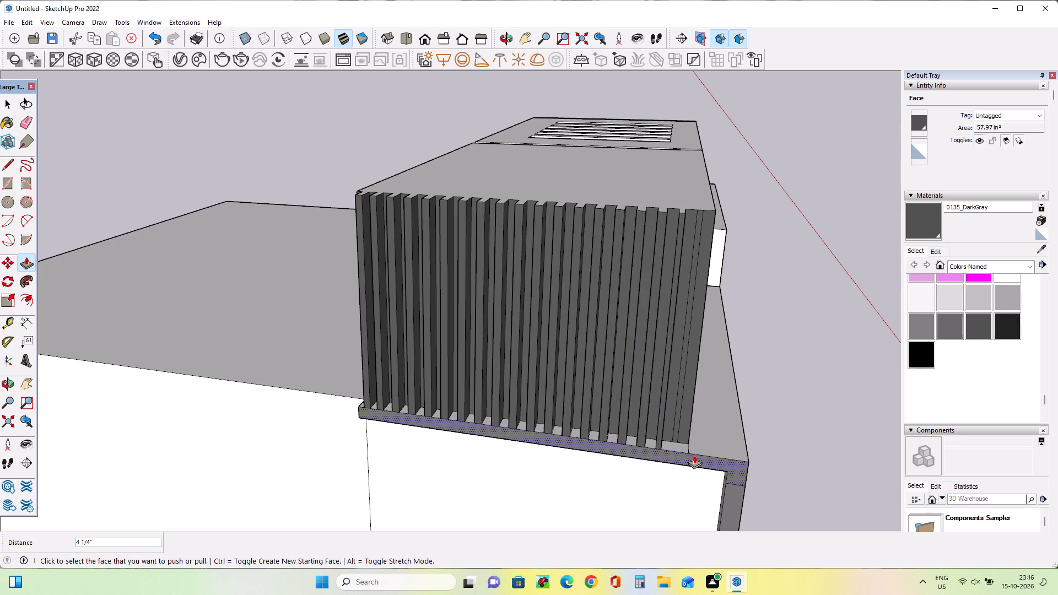
Widen the narrow fin nearest the front face's right edge by pulling its side face 3/4".
scroll(655, 426, "up", 7)
middle_click_drag(656, 441, 716, 441)
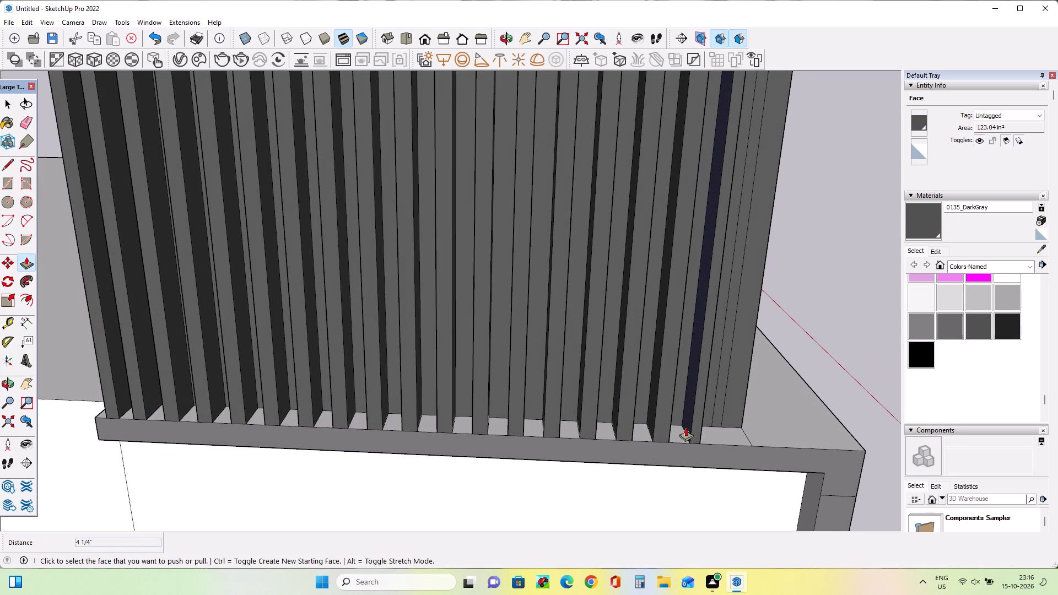
left_click(688, 428)
left_click(681, 429)
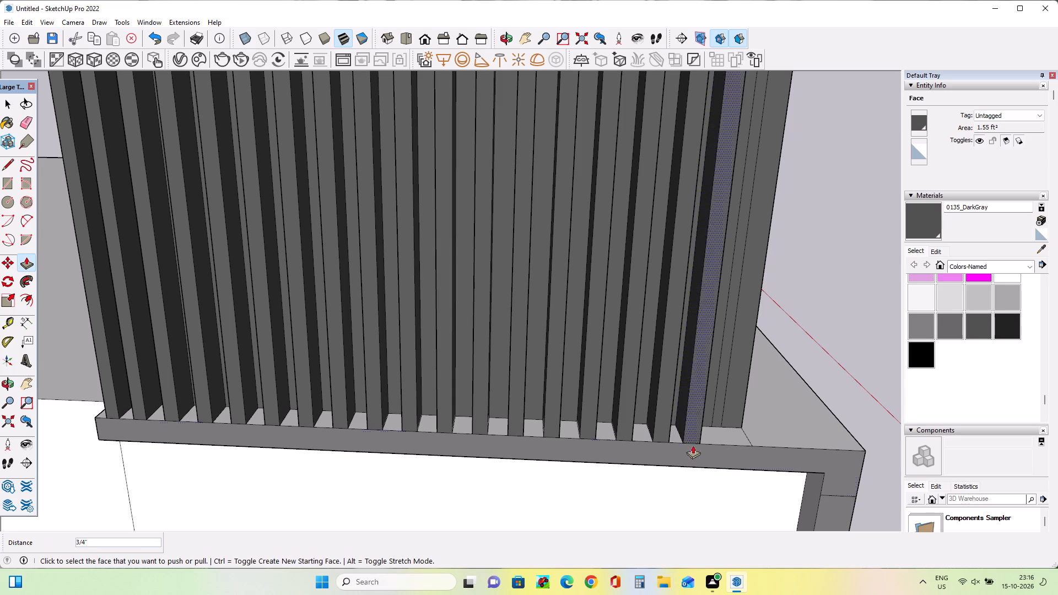
Pull the last narrow strip near the right edge outward 4 1/4" and widen that fin by 1/2" from its side face.
middle_click_drag(700, 446, 627, 428)
left_click(685, 441)
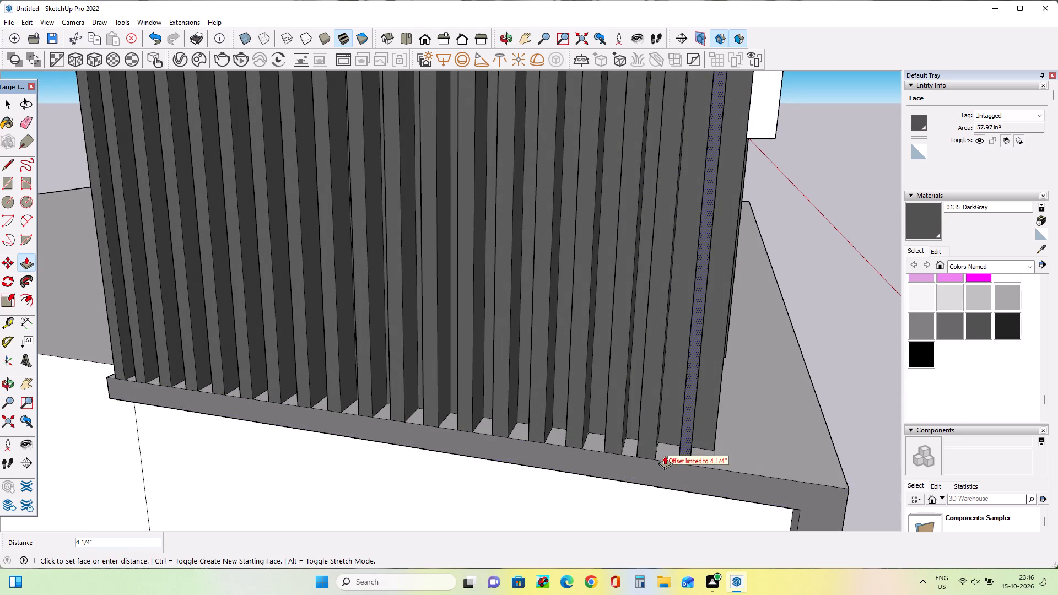
left_click(663, 462)
middle_click_drag(698, 455, 744, 458)
scroll(692, 439, "up", 3)
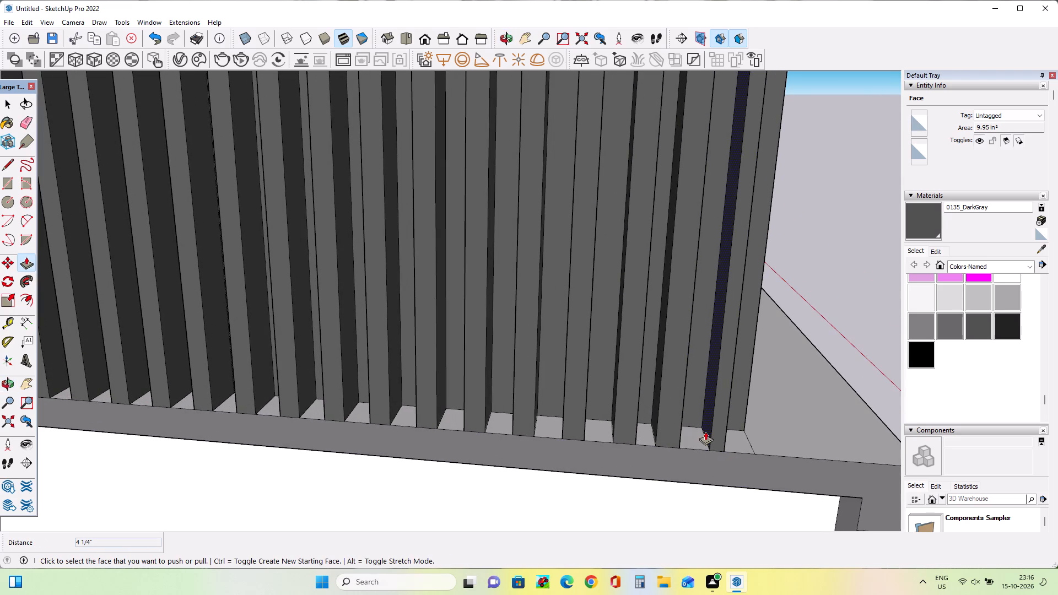
left_click(705, 431)
left_click(699, 431)
scroll(616, 464, "down", 7)
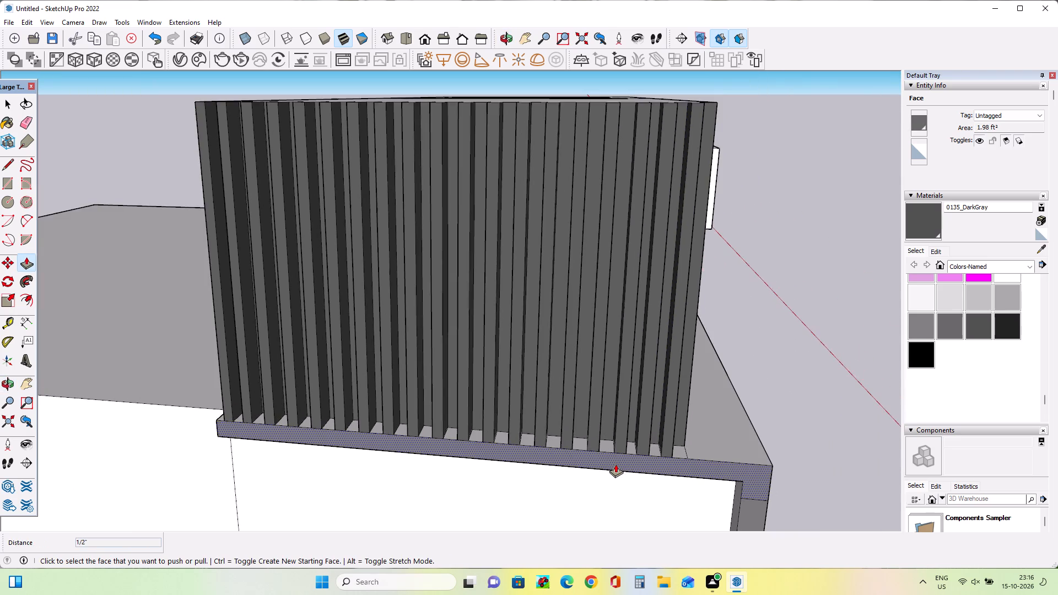
Compare the blank side wall below the rooftop block with the side windows in the reference elevation image.
scroll(616, 464, "down", 3)
middle_click_drag(601, 469, 651, 440)
scroll(644, 448, "down", 3)
scroll(547, 450, "down", 4)
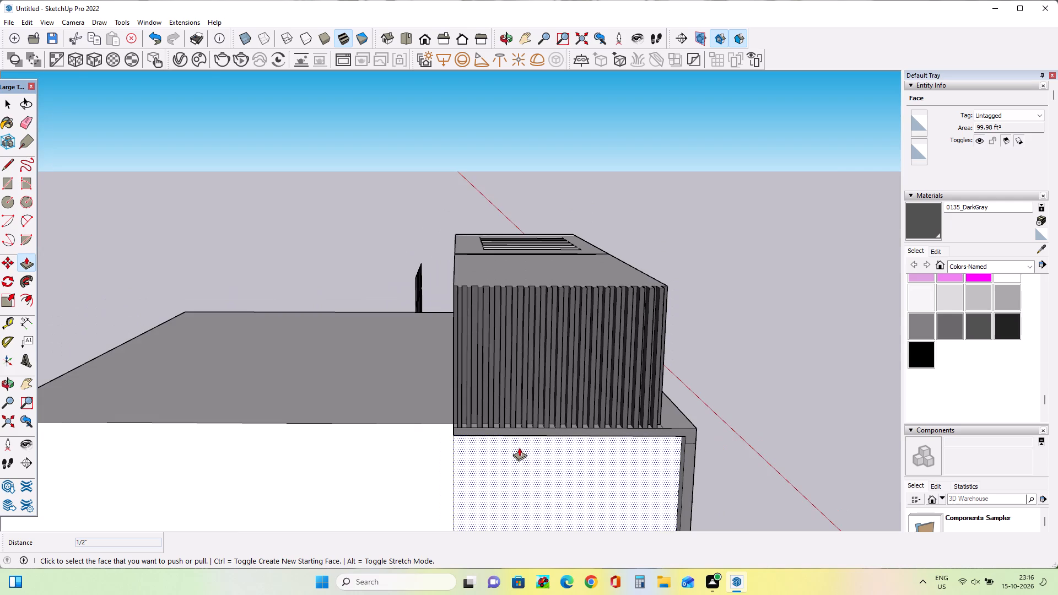
scroll(519, 447, "down", 12)
scroll(515, 484, "up", 4)
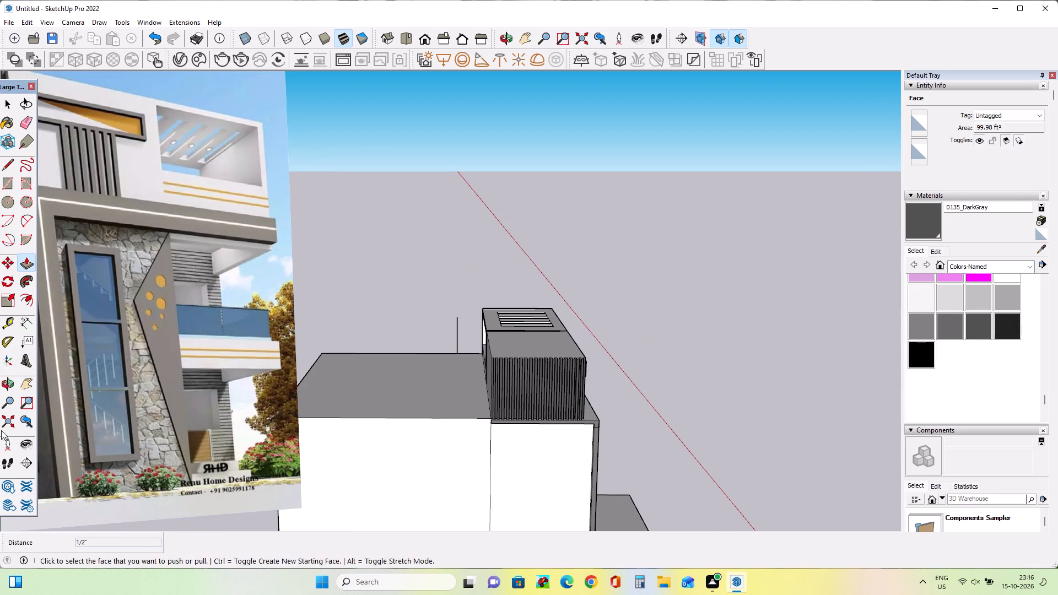
left_click(20, 386)
left_click_drag(371, 450, 553, 387)
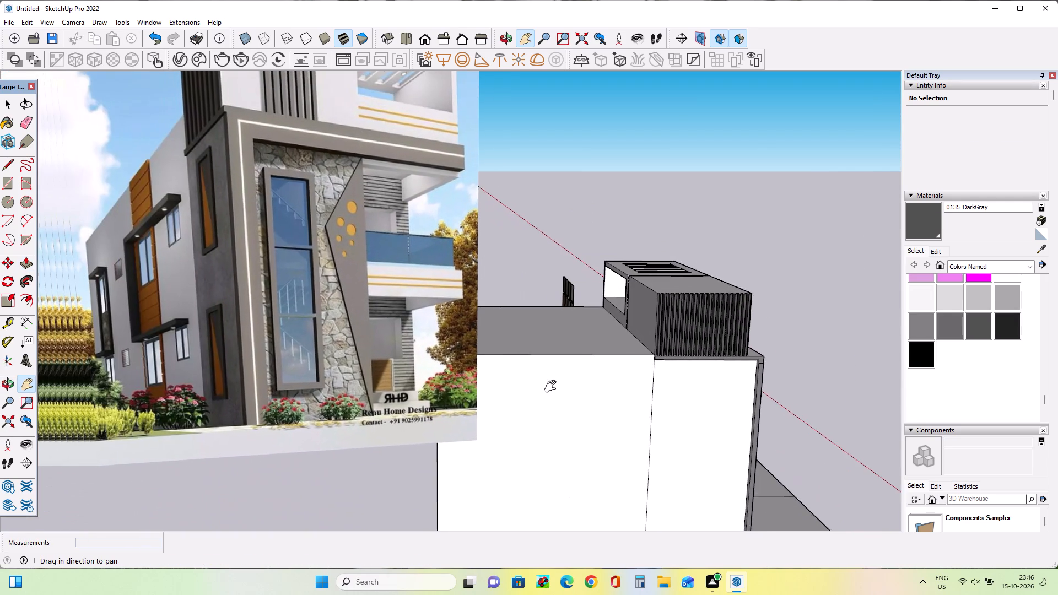
left_click_drag(553, 387, 470, 374)
scroll(616, 358, "up", 3)
middle_click_drag(616, 373, 559, 368)
scroll(552, 328, "up", 7)
scroll(550, 332, "down", 3)
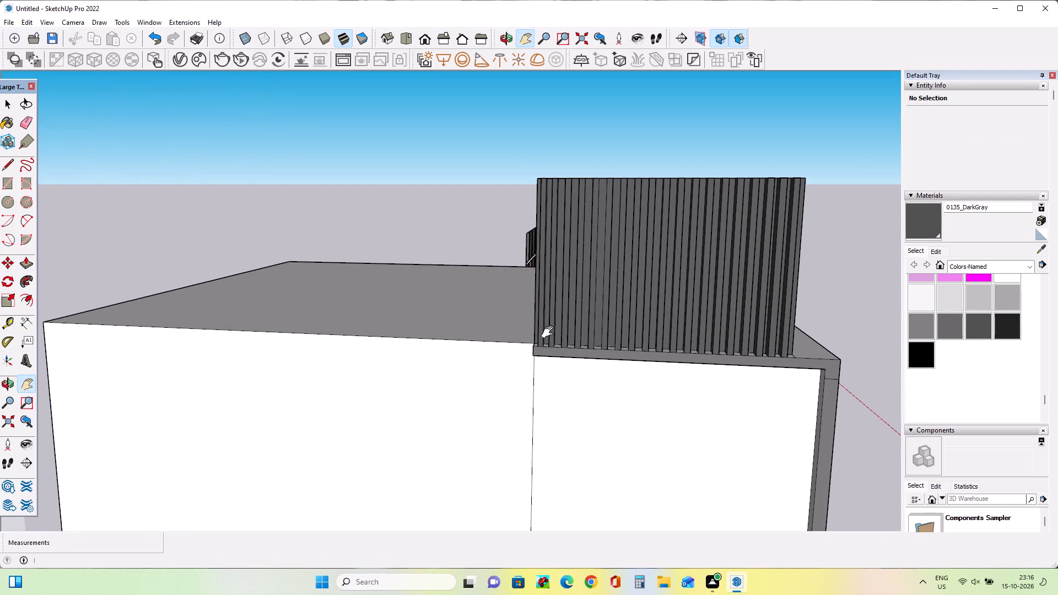
scroll(550, 332, "down", 8)
left_click_drag(560, 426, 570, 356)
scroll(570, 355, "up", 2)
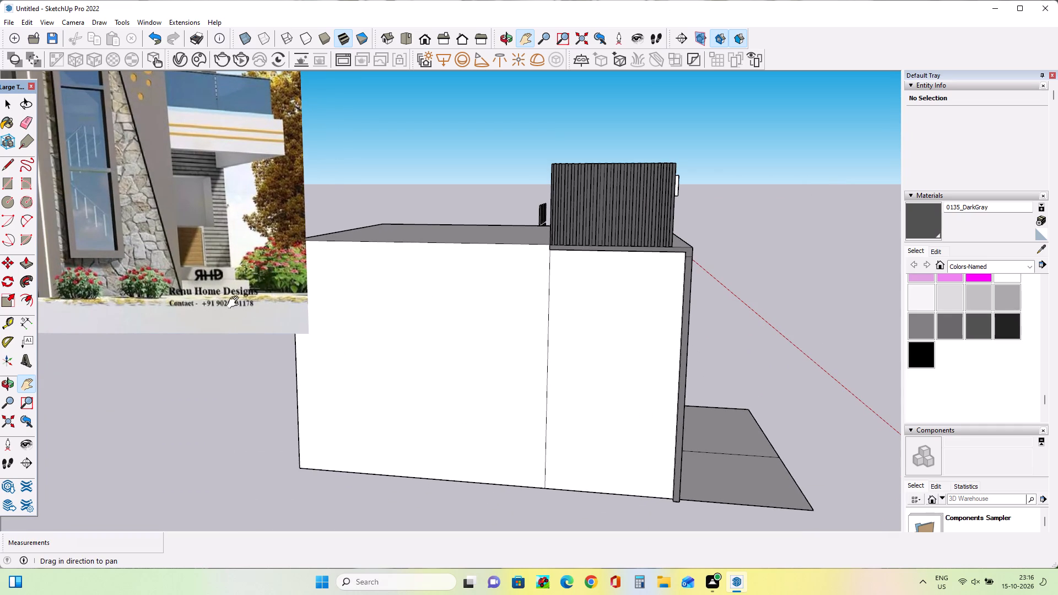
left_click_drag(209, 295, 323, 322)
scroll(323, 322, "down", 1)
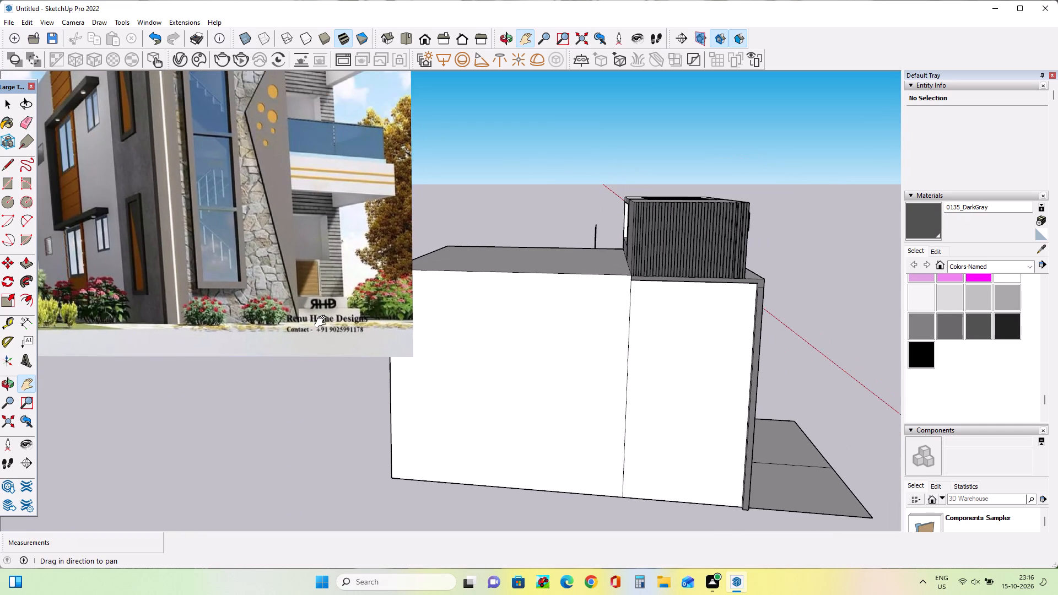
scroll(323, 322, "down", 4)
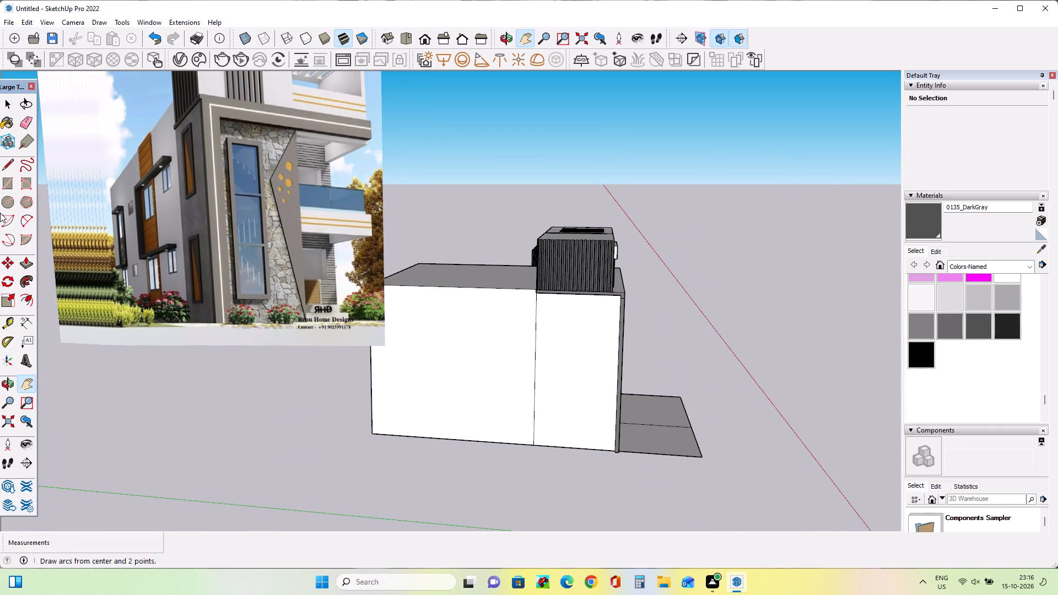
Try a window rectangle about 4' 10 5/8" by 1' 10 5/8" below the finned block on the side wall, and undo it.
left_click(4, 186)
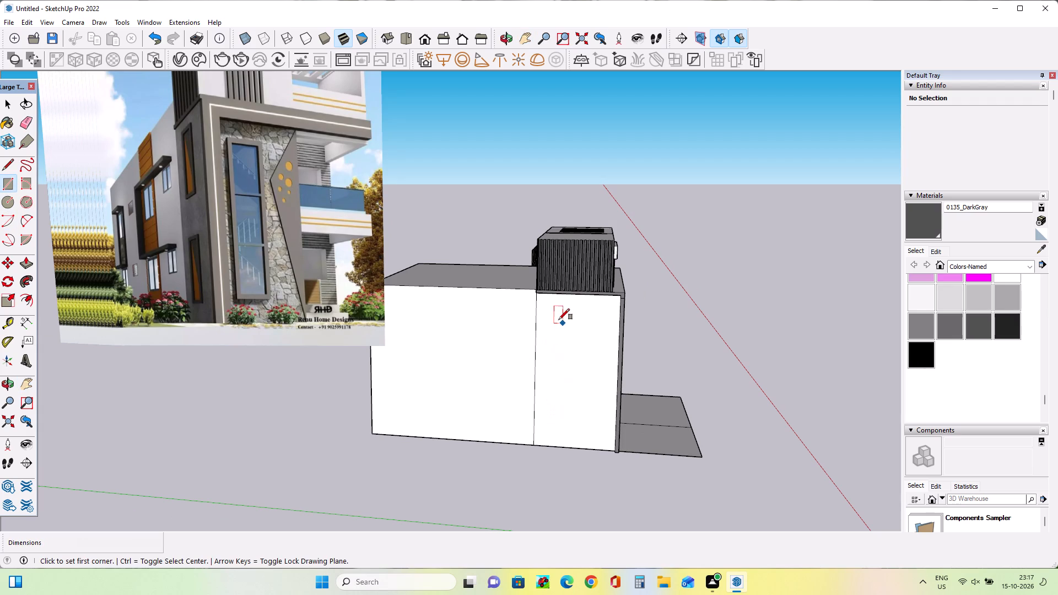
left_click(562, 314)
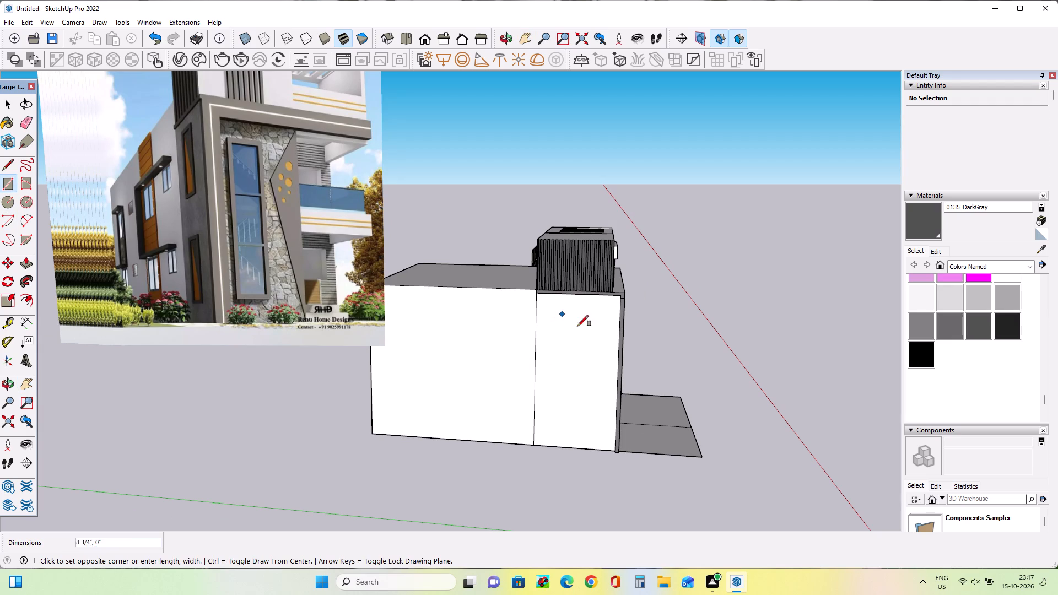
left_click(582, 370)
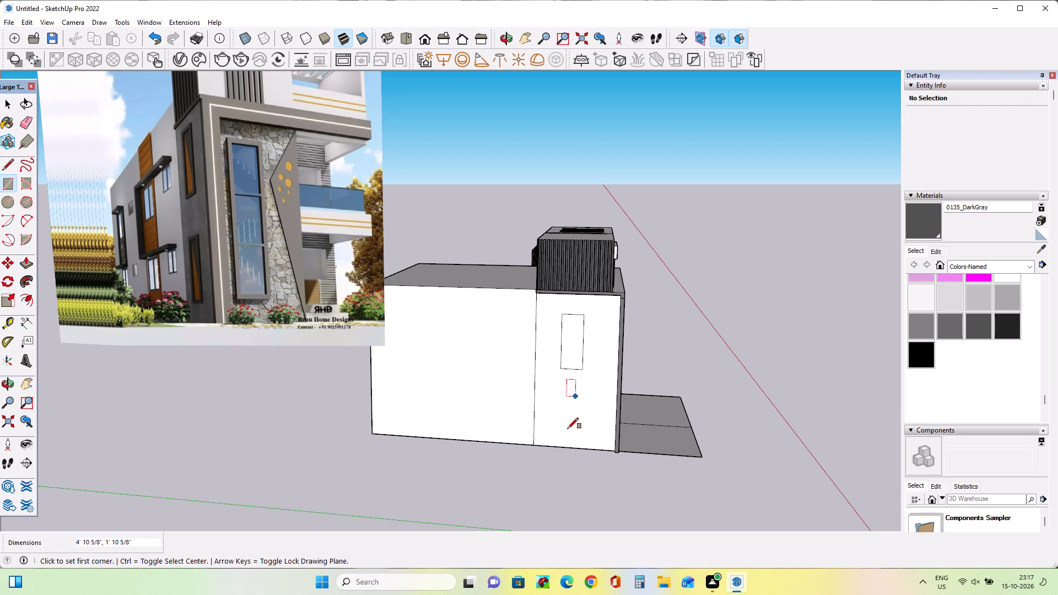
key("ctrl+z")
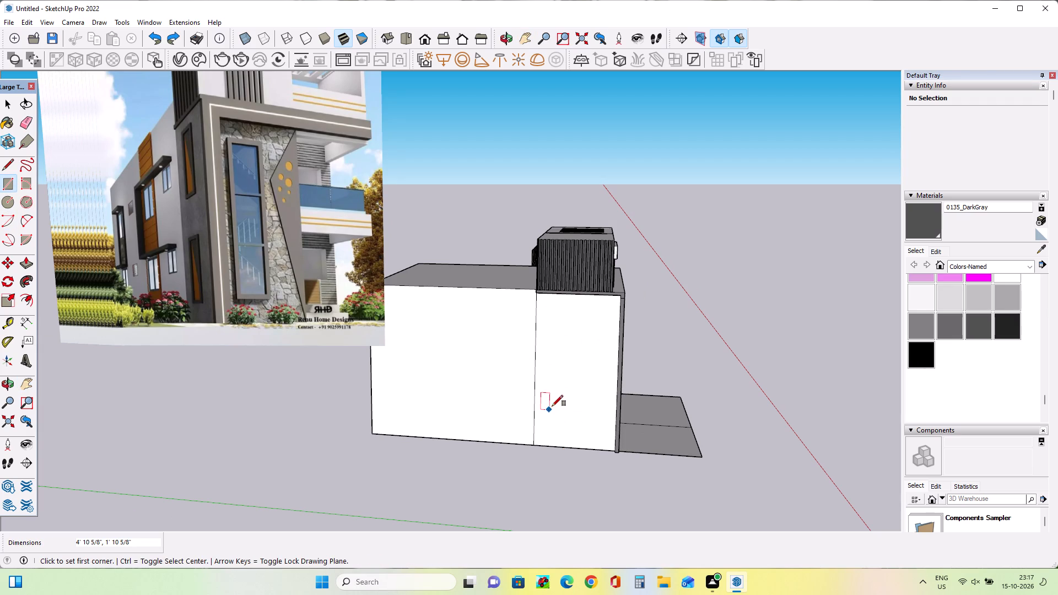
Draw two stacked window rectangles below the finned block, about 5' 1 7/8" by 2' 1 1/2" above and 5' 4 9/16" by 2' 1 15/16" below.
left_click(562, 305)
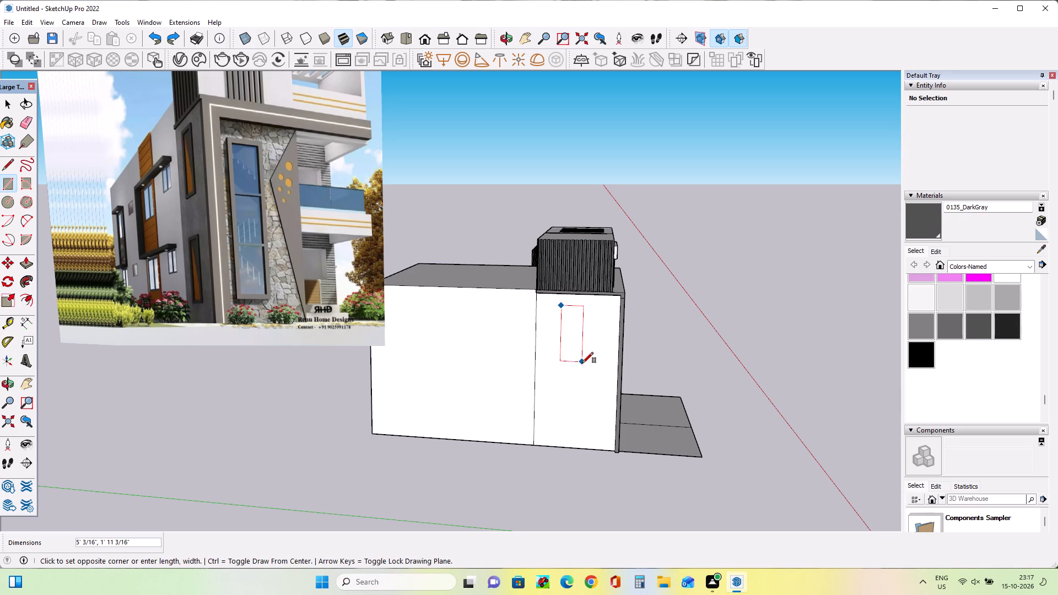
left_click(585, 364)
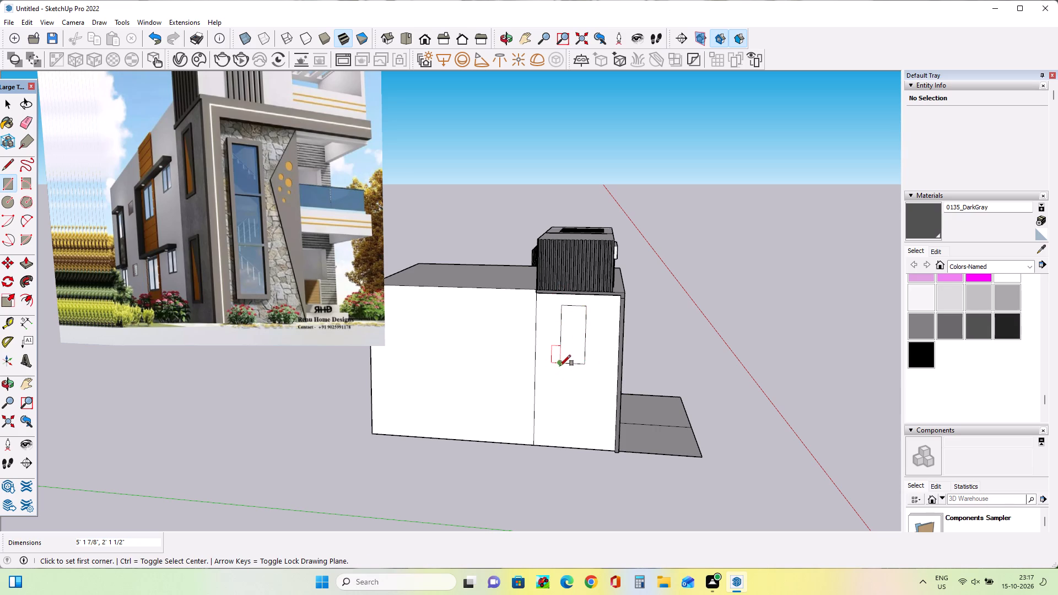
left_click(559, 376)
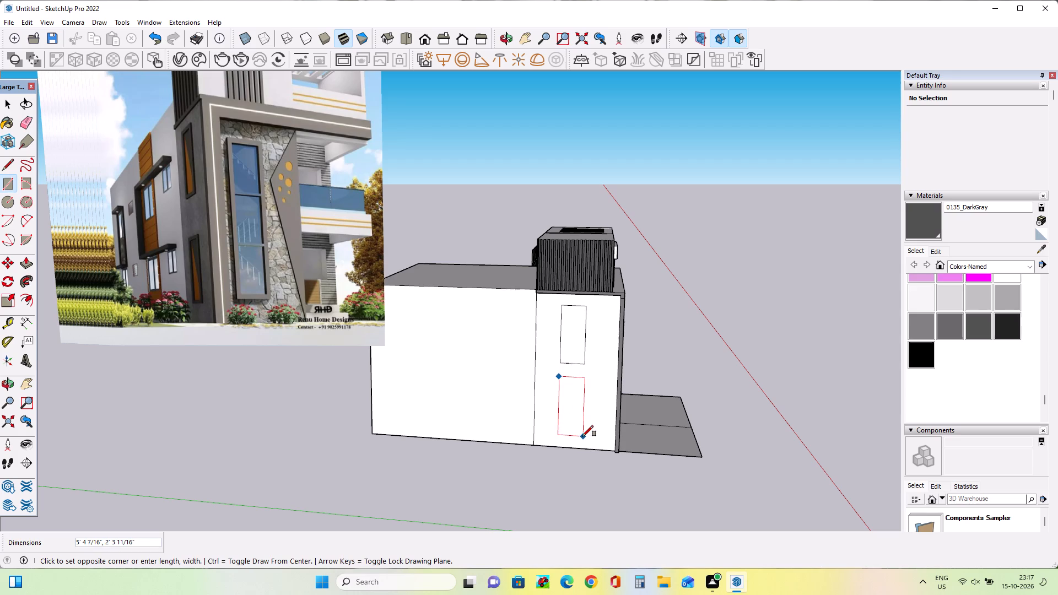
left_click(582, 436)
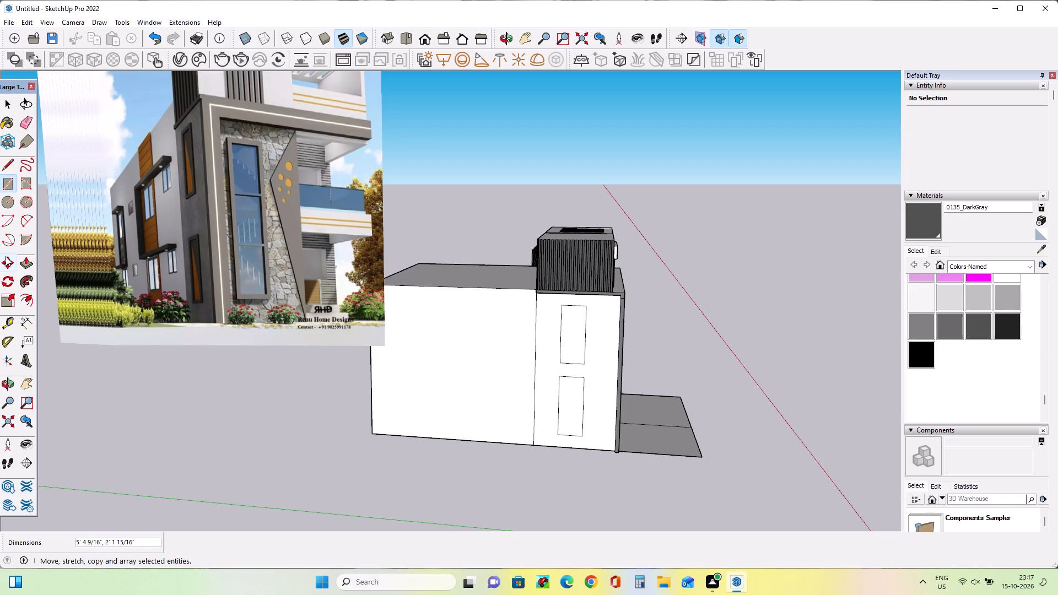
Offset the outlines of both side-wall window rectangles slightly inward to form narrow frame borders.
left_click(27, 278)
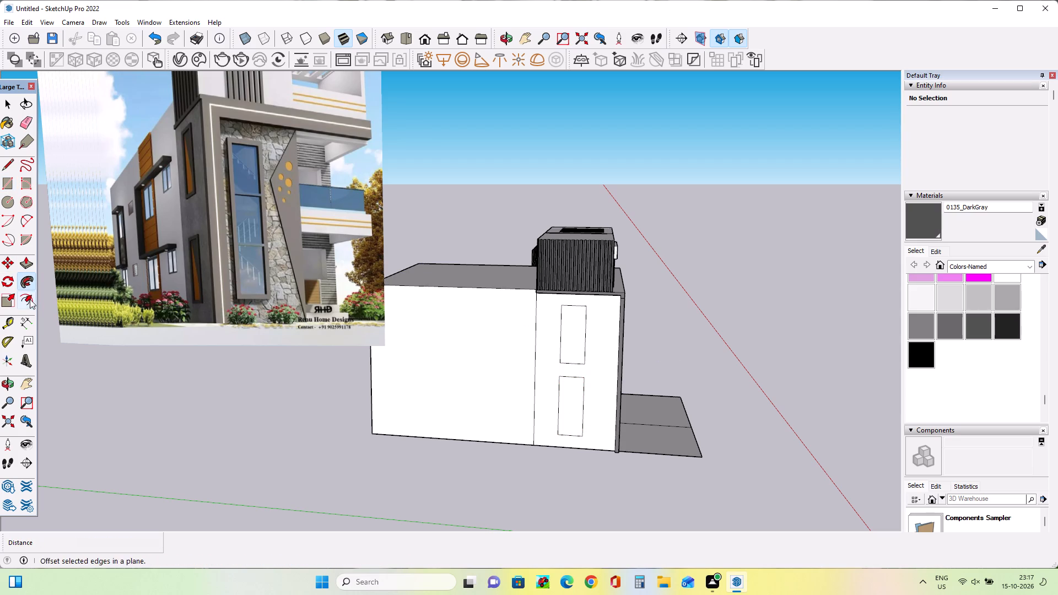
left_click(30, 299)
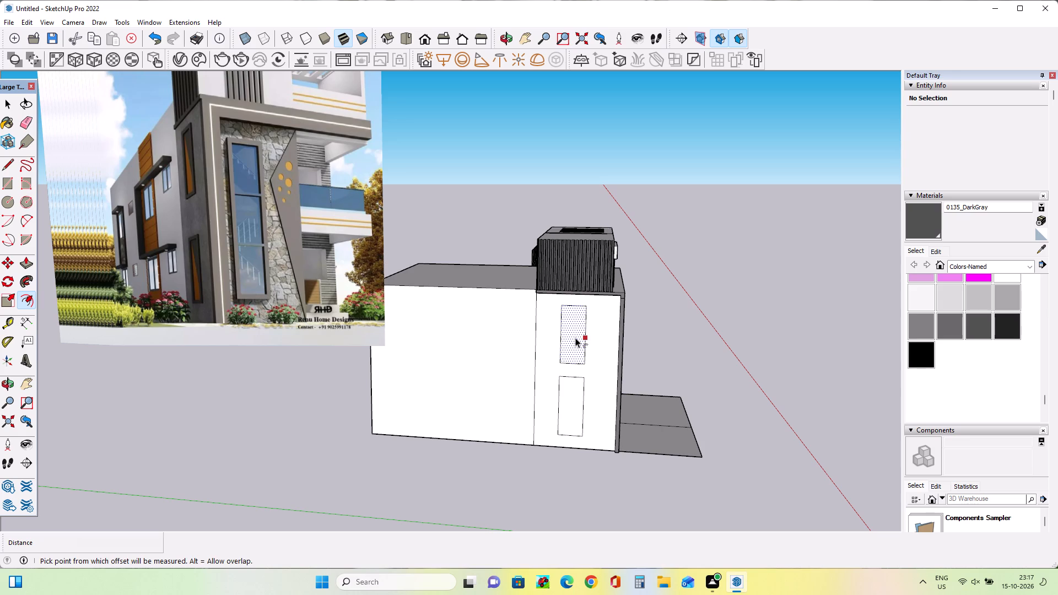
left_click(575, 338)
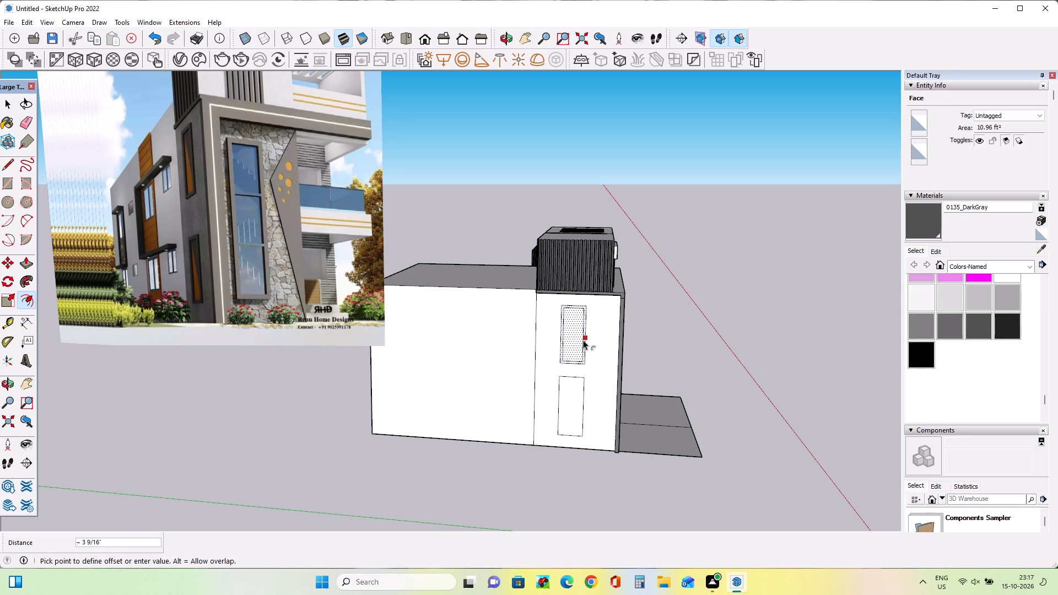
left_click(584, 340)
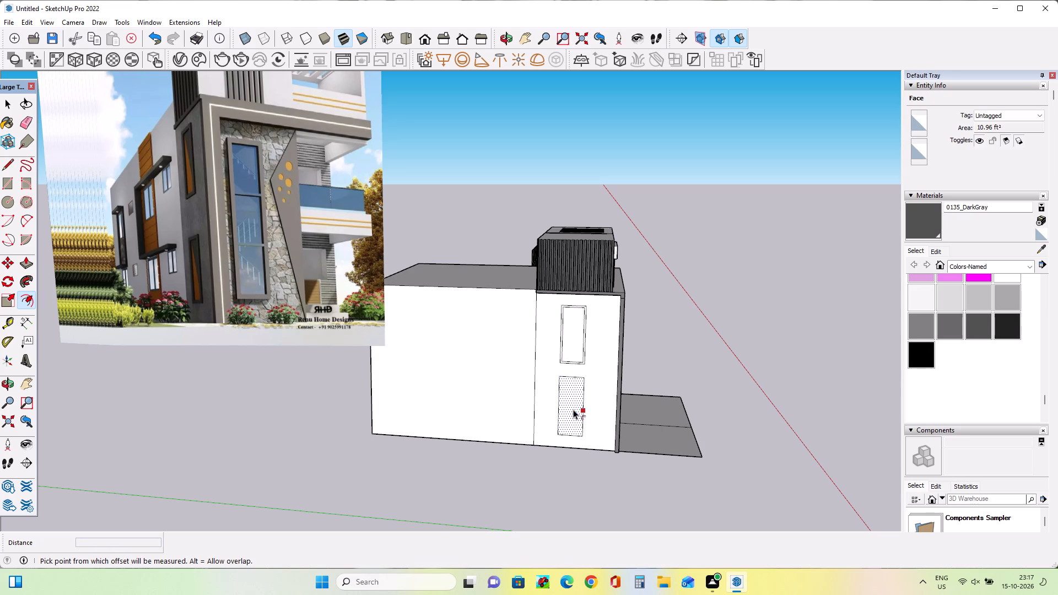
left_click(573, 409)
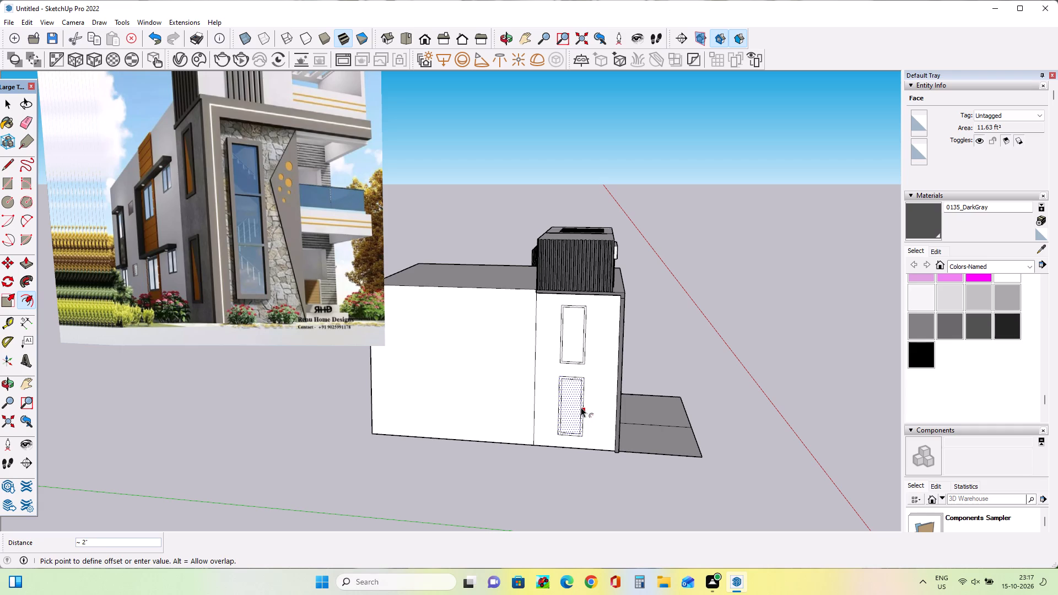
left_click(581, 407)
Pull the lower window's frame border outward about 3 1/2" and the upper window's frame border about 10 1/2".
left_click(26, 262)
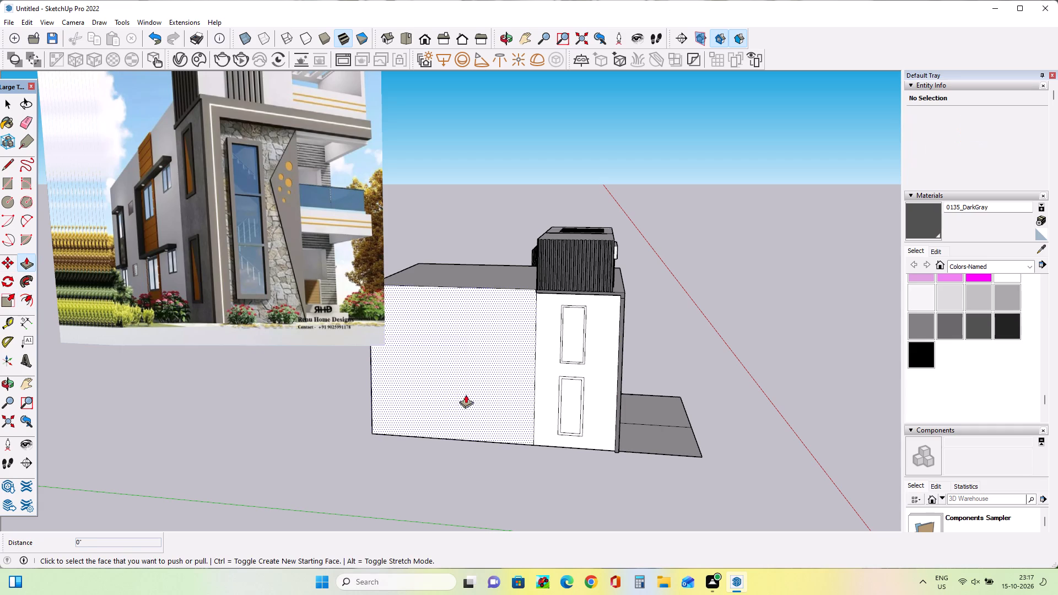
scroll(563, 417, "up", 7)
left_click(597, 444)
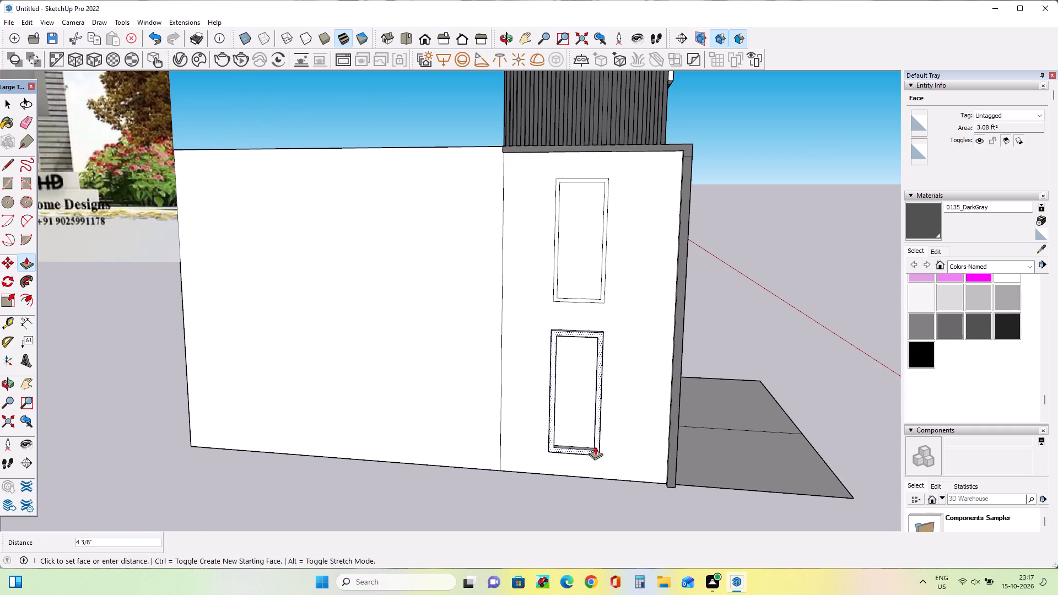
left_click(595, 446)
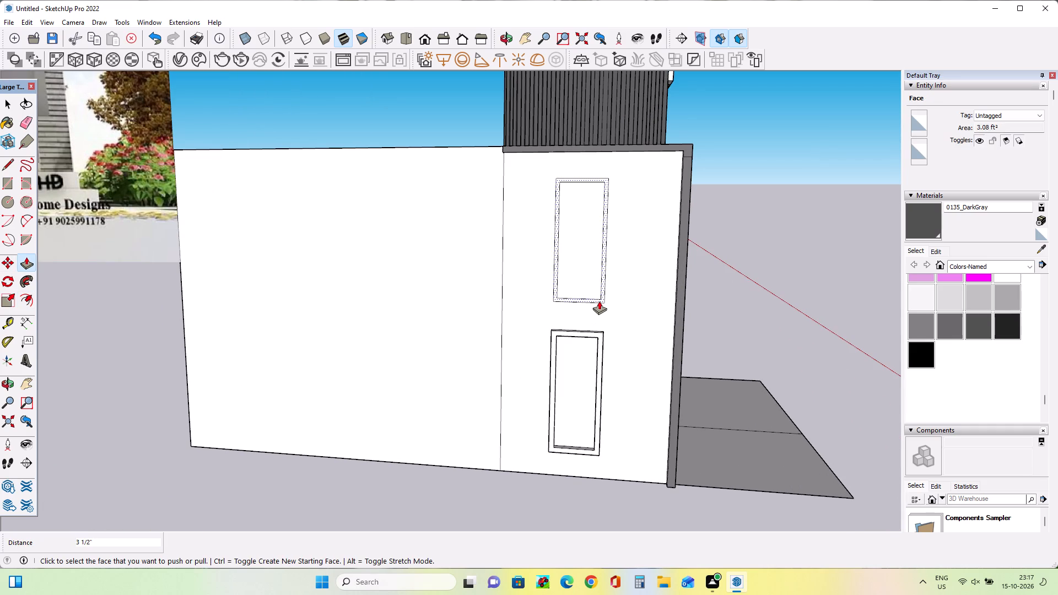
left_click(599, 301)
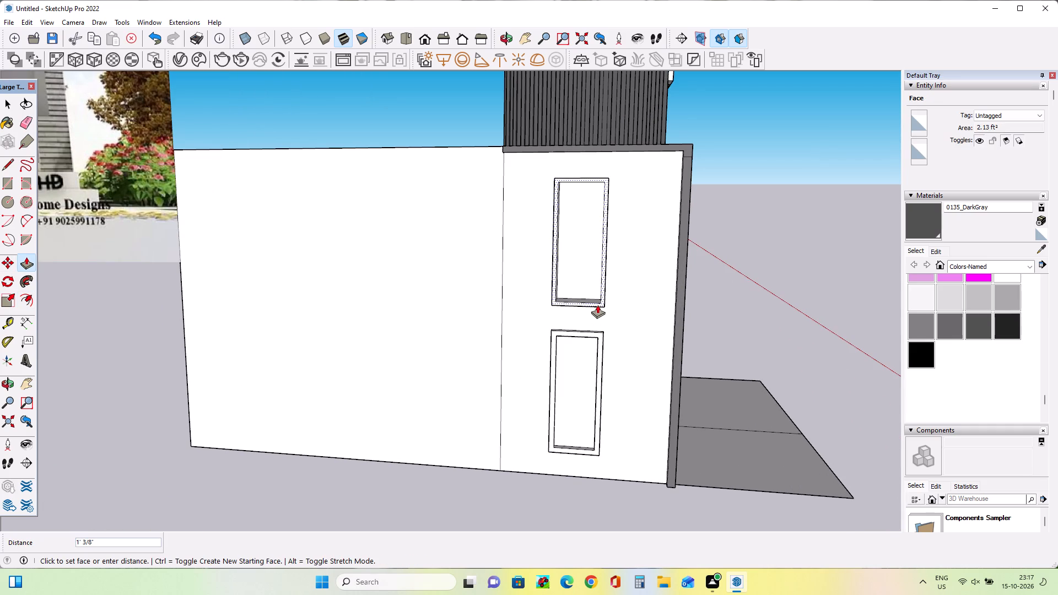
left_click(598, 304)
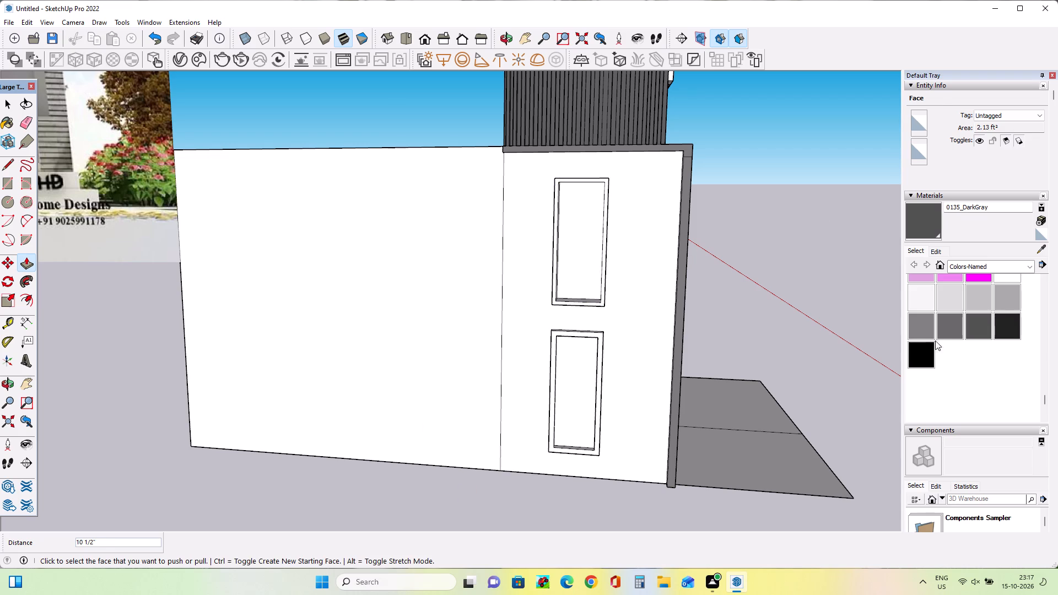
Paint the front and inner sill faces of both window frames with 0134_DimGray.
left_click(945, 329)
left_click(598, 394)
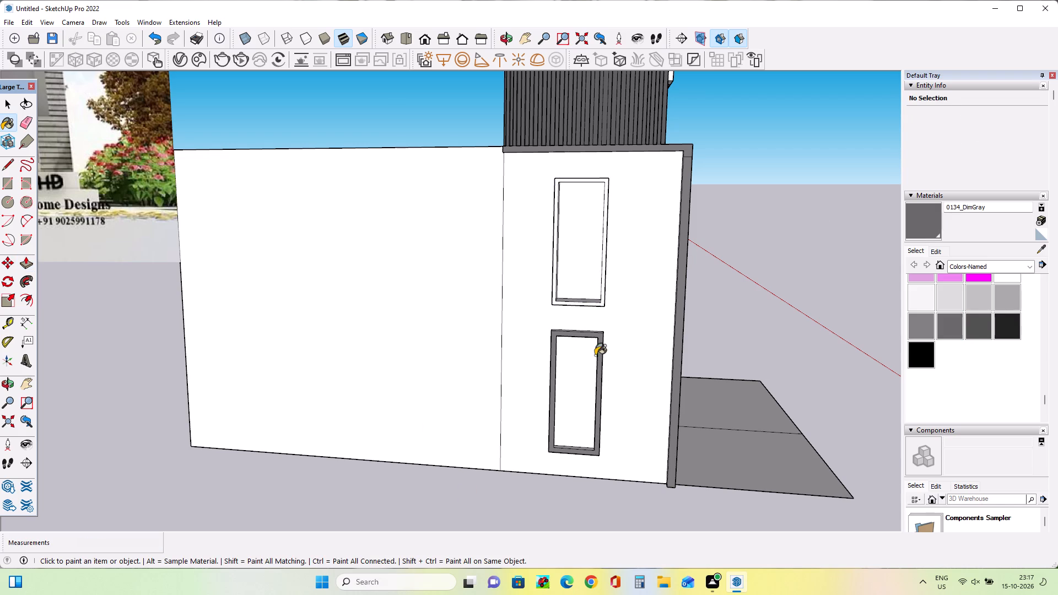
left_click(602, 306)
left_click(602, 295)
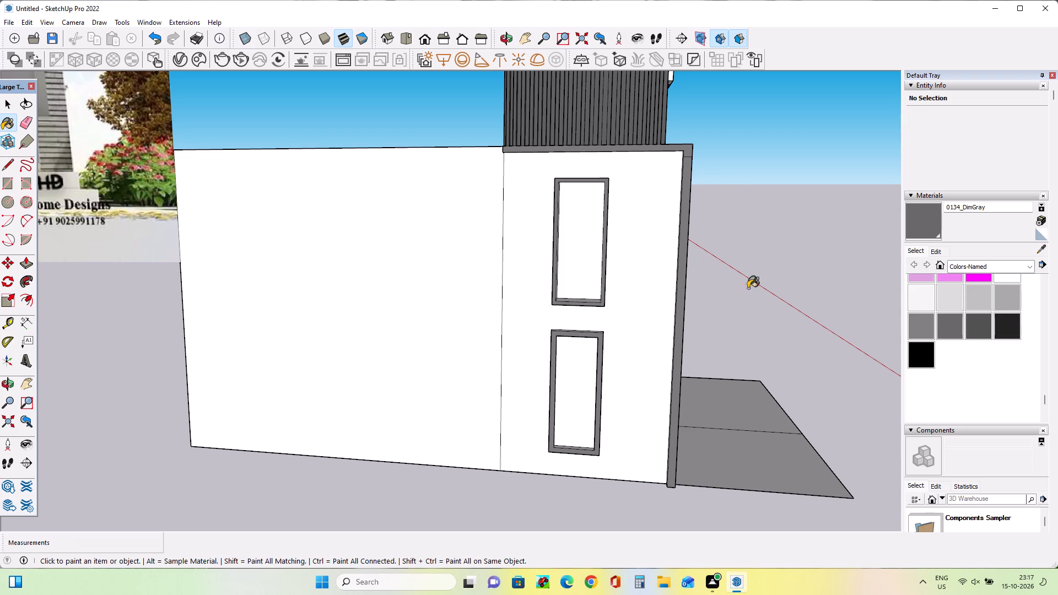
Paint the panes of both side-wall windows with Translucent Glass Gray from the Glass and Mirrors materials.
scroll(646, 429, "down", 7)
scroll(639, 377, "down", 3)
scroll(639, 377, "up", 1)
scroll(584, 381, "down", 2)
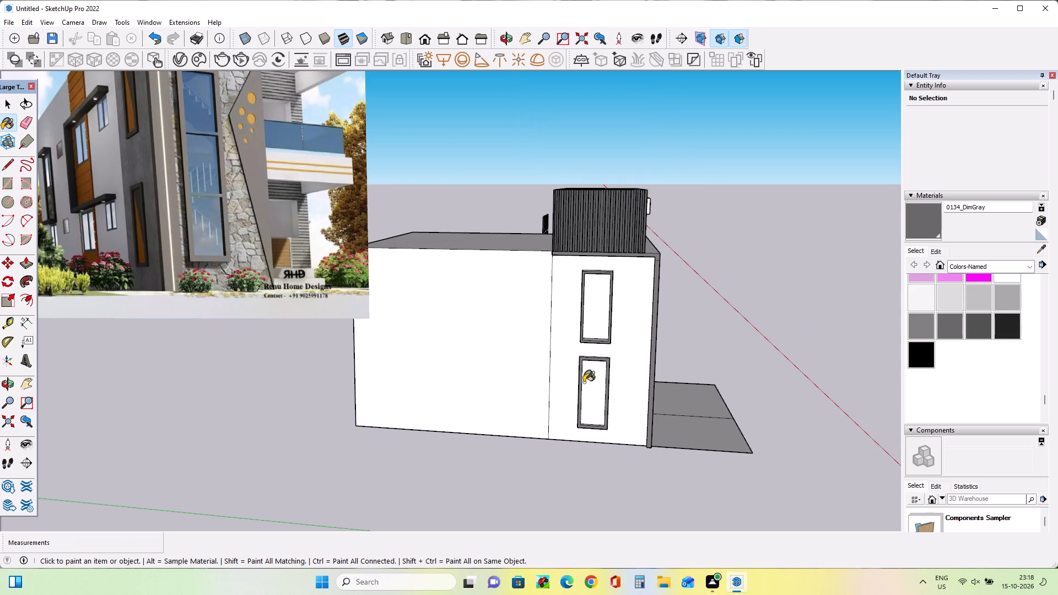
scroll(609, 373, "down", 4)
scroll(611, 375, "up", 3)
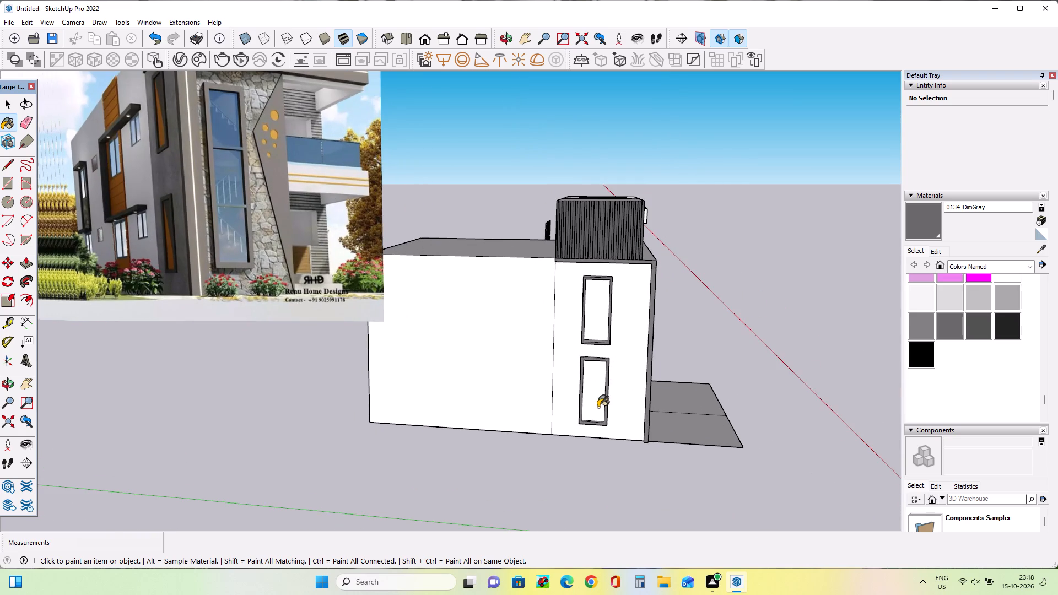
scroll(598, 407, "up", 4)
left_click(995, 269)
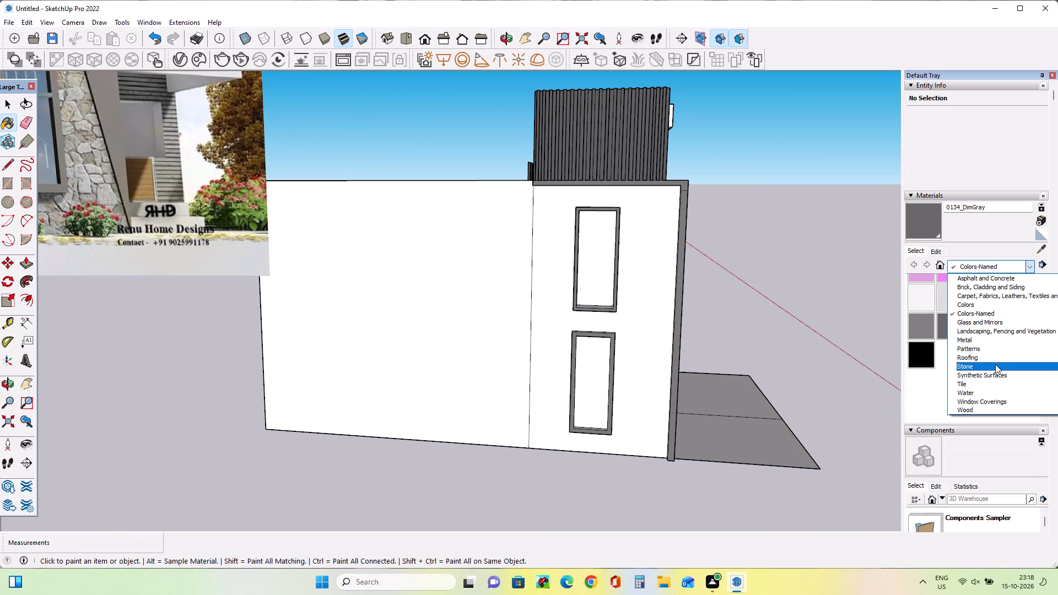
left_click(995, 320)
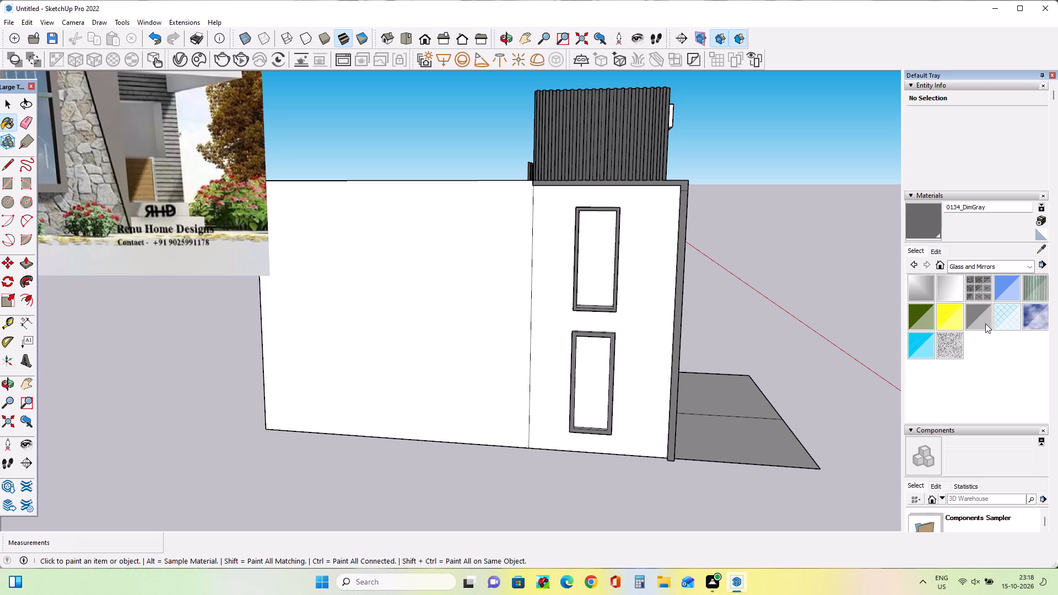
left_click(980, 322)
left_click(605, 383)
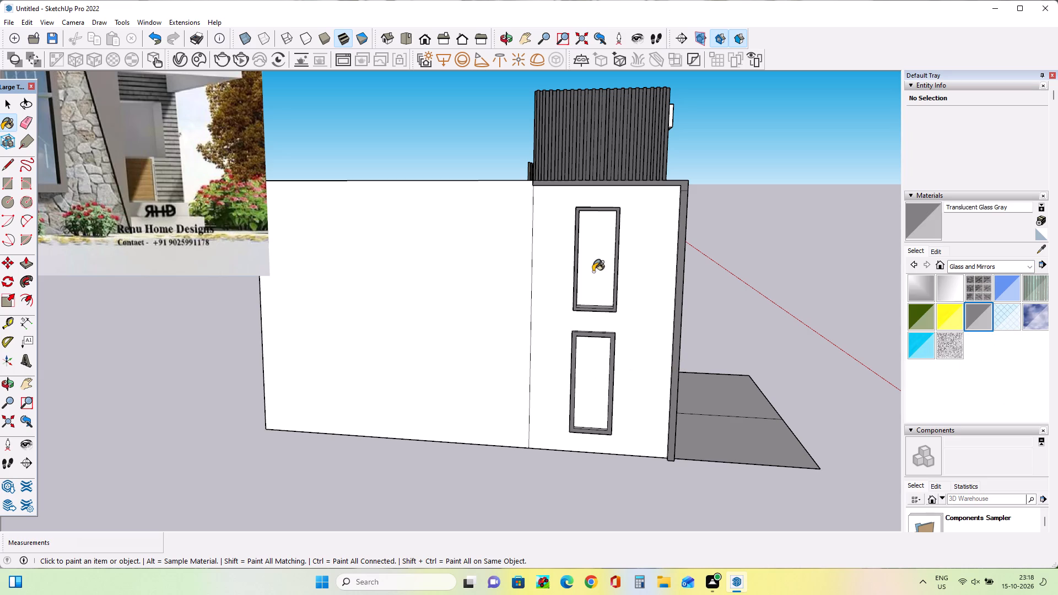
left_click(595, 272)
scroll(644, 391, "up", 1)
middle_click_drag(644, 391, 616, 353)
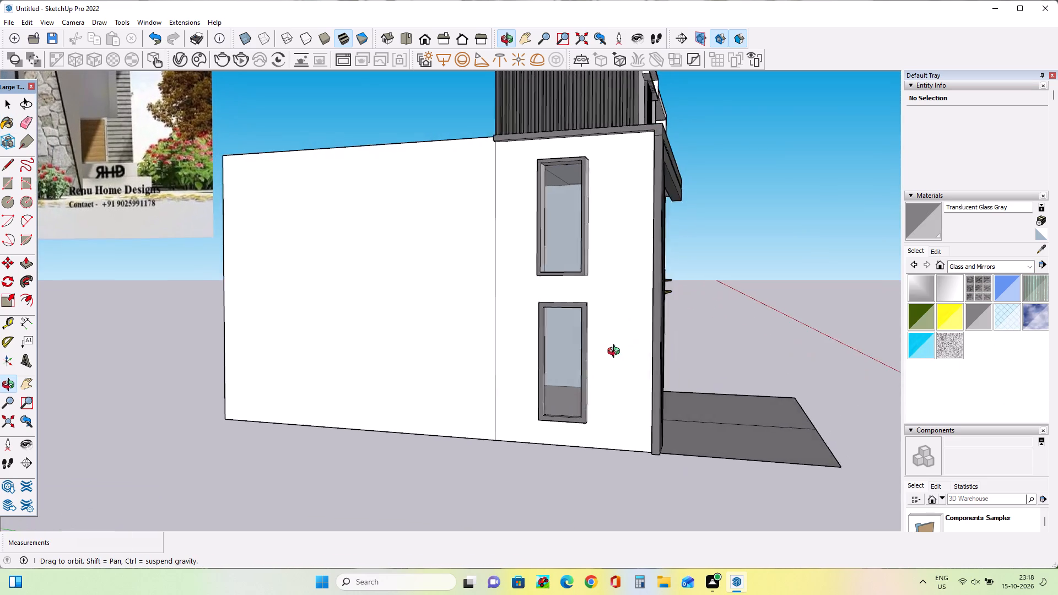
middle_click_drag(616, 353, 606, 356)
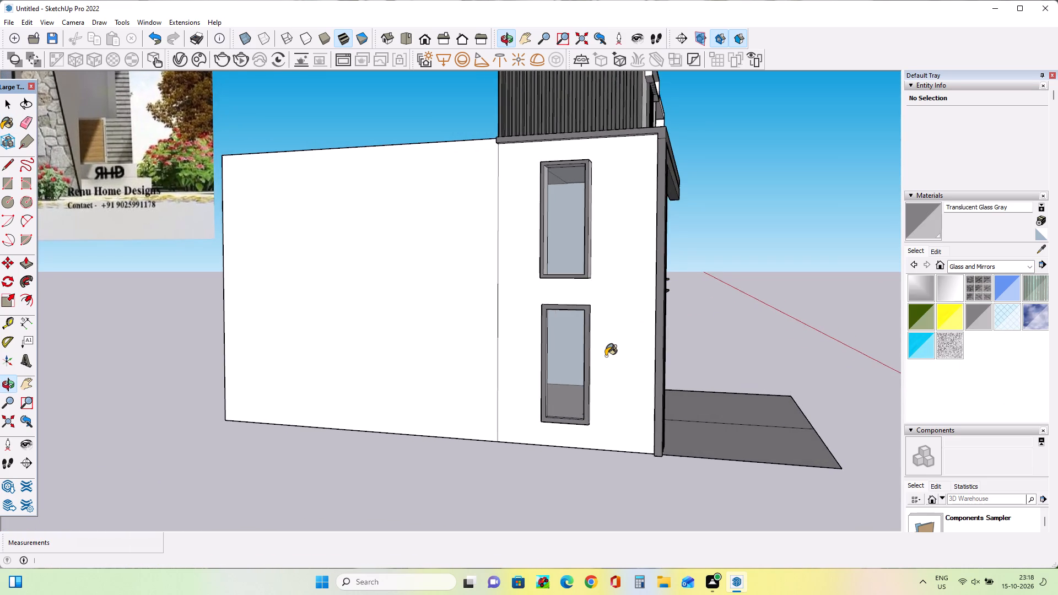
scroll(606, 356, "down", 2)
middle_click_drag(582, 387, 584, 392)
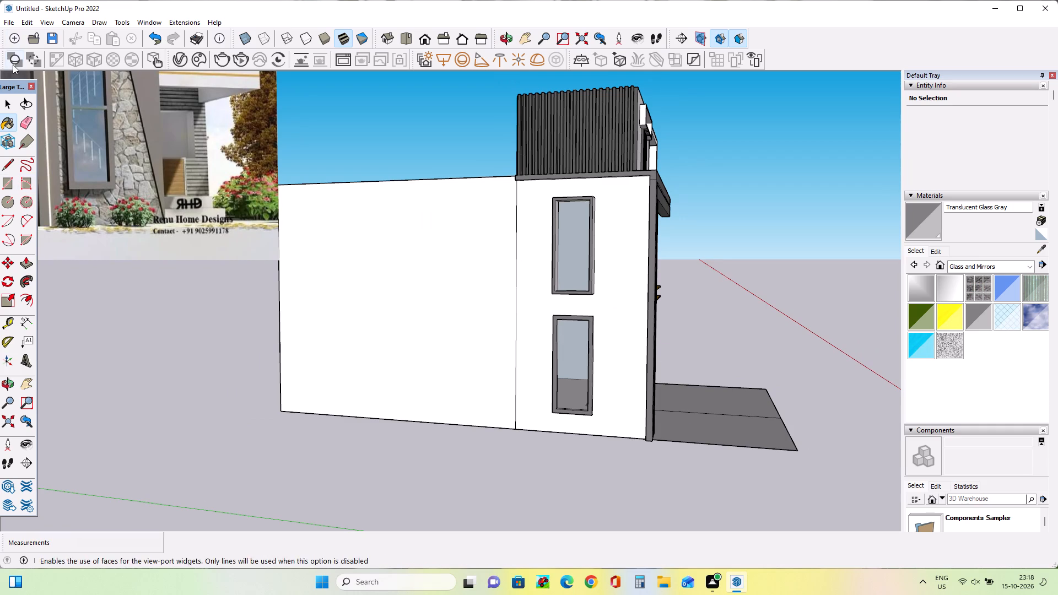
Delete the glass pane from the lower side-wall window.
left_click(11, 100)
left_click(573, 370, "ctrl")
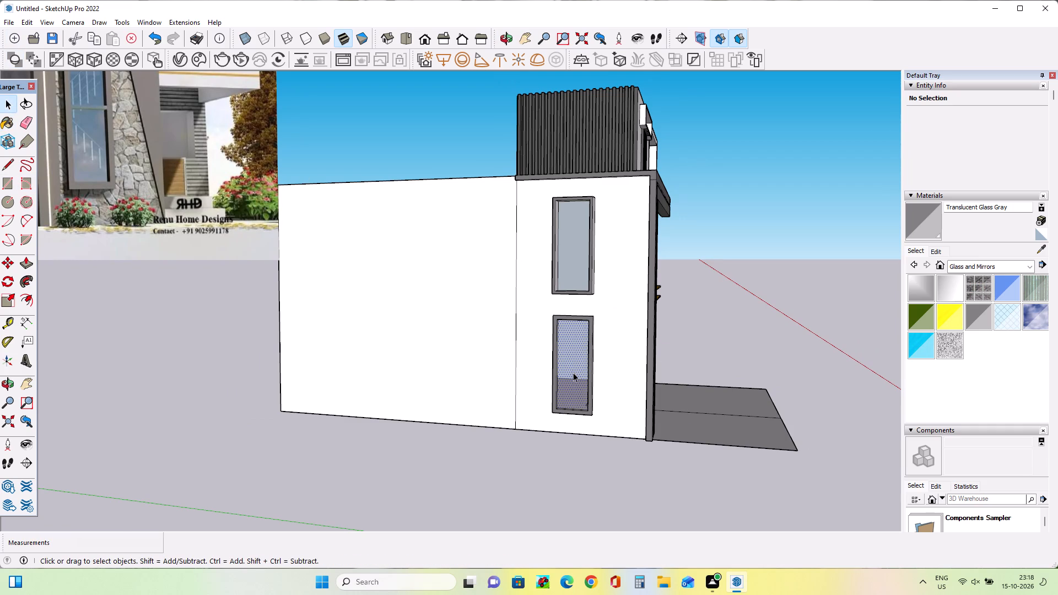
key("Delete")
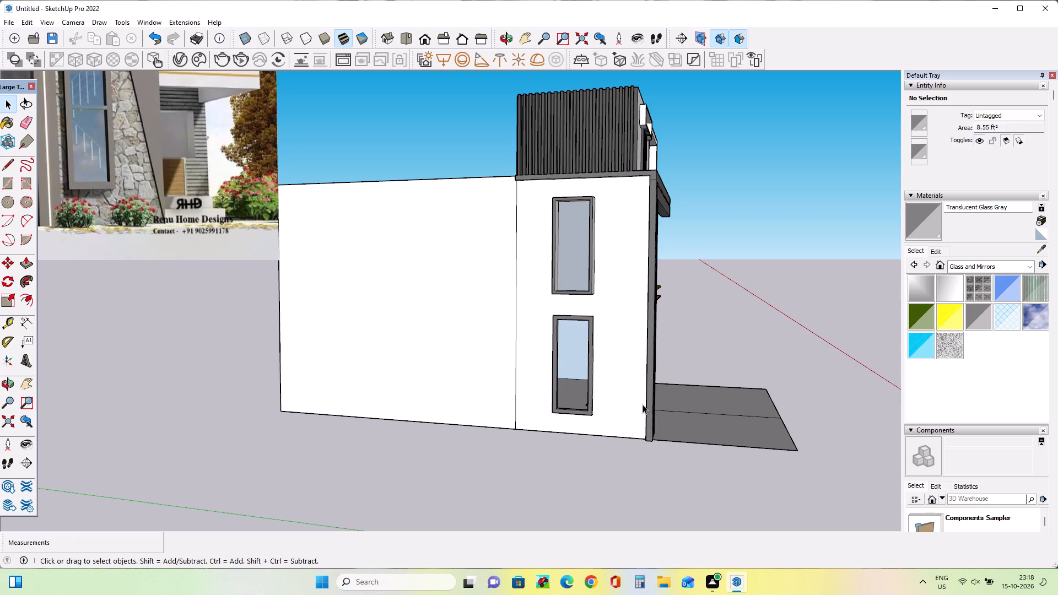
Examine the narrow side-wall windows in the reference elevation image for their glazing colour.
middle_click_drag(643, 404, 651, 408)
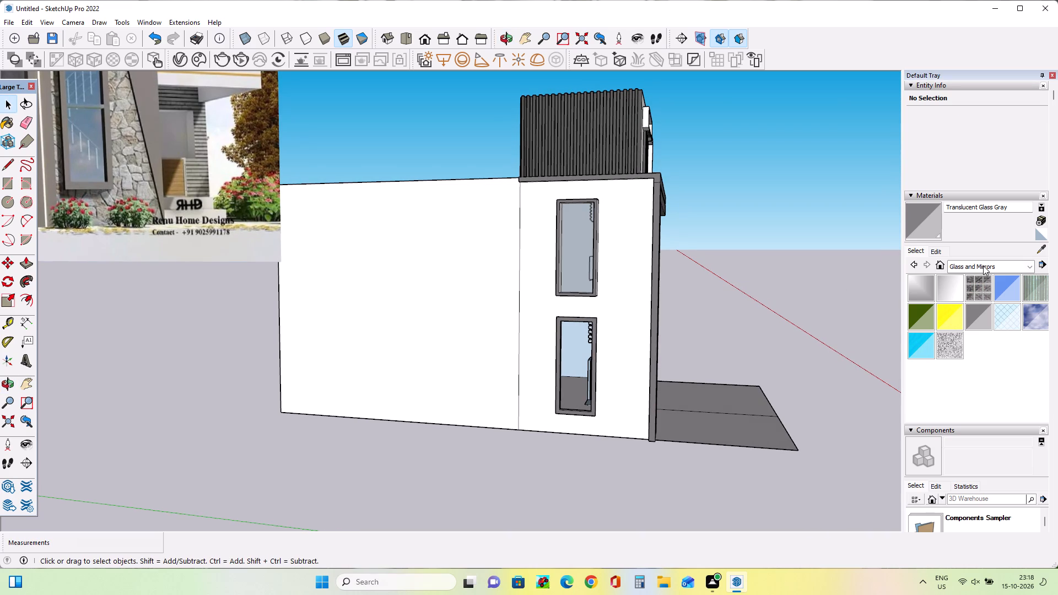
scroll(977, 277, "down", 3)
scroll(165, 249, "down", 4)
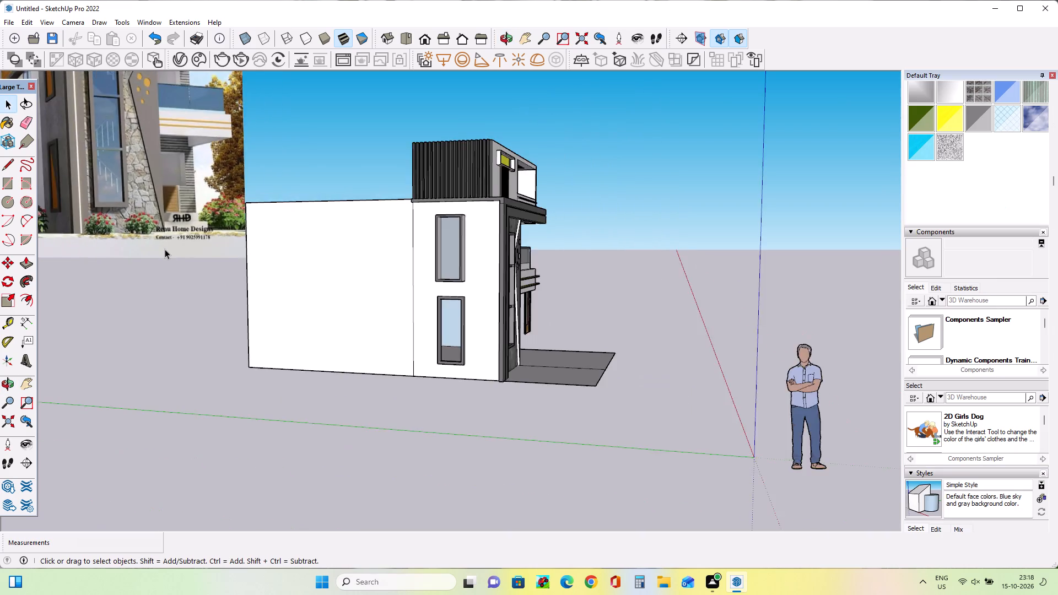
scroll(165, 249, "down", 8)
middle_click_drag(120, 249, 363, 300)
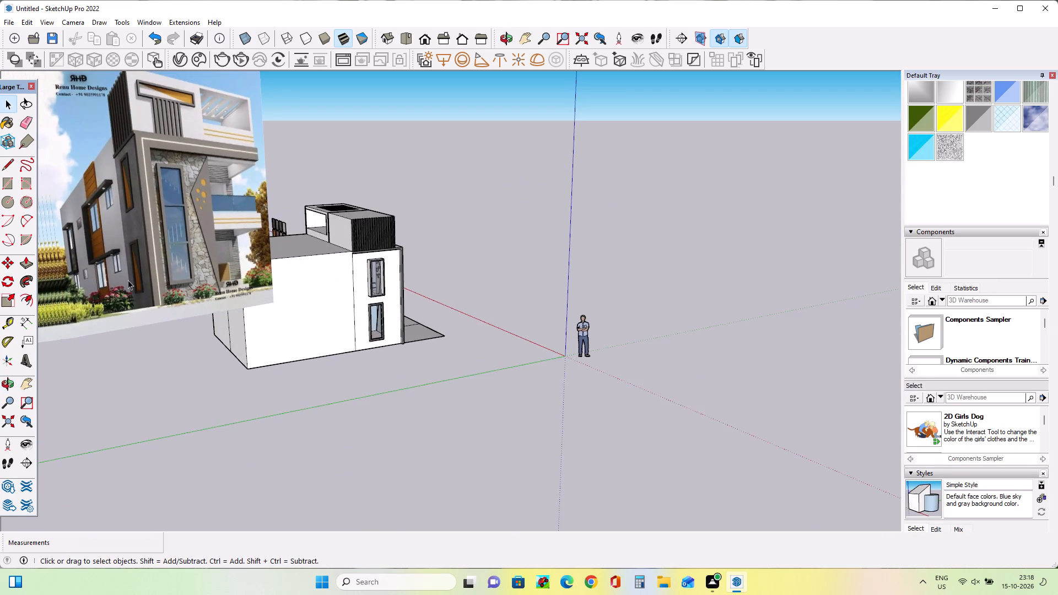
scroll(131, 273, "up", 15)
scroll(137, 285, "down", 1)
scroll(137, 285, "up", 3)
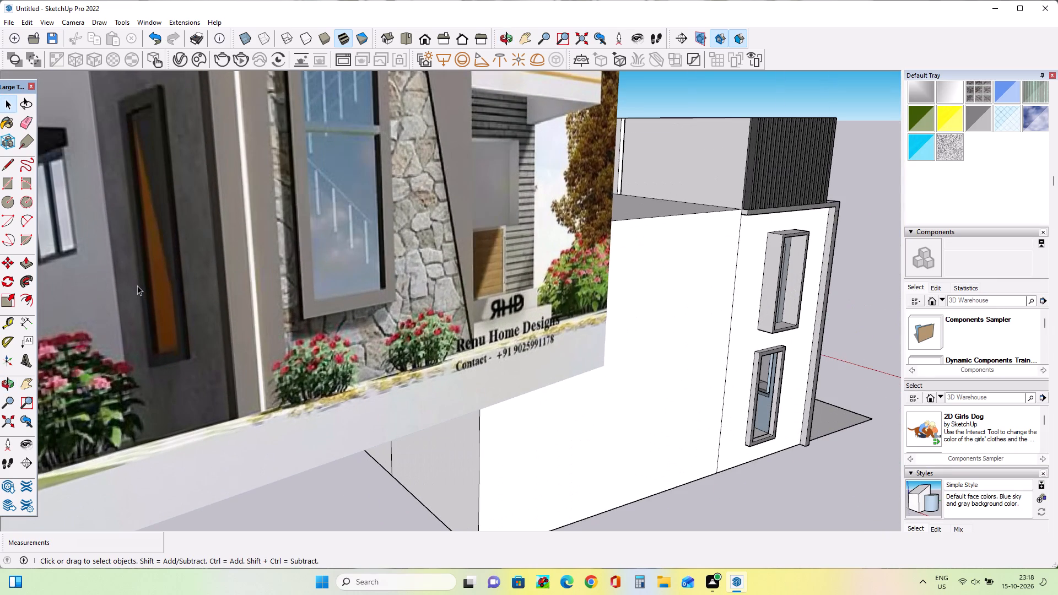
scroll(137, 285, "down", 20)
scroll(137, 285, "down", 1)
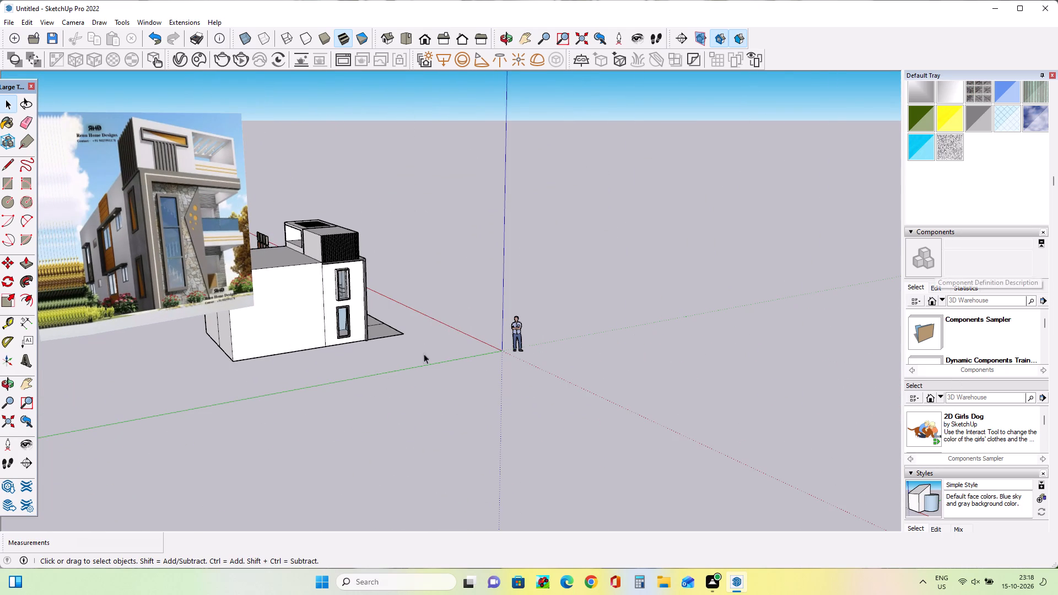
Paint the interior surfaces seen through the lower side-wall window with 0039_DarkOrange from the Colors-Named materials.
middle_click_drag(460, 354, 285, 381)
scroll(373, 275, "up", 12)
middle_click_drag(366, 382, 397, 318)
scroll(974, 129, "up", 4)
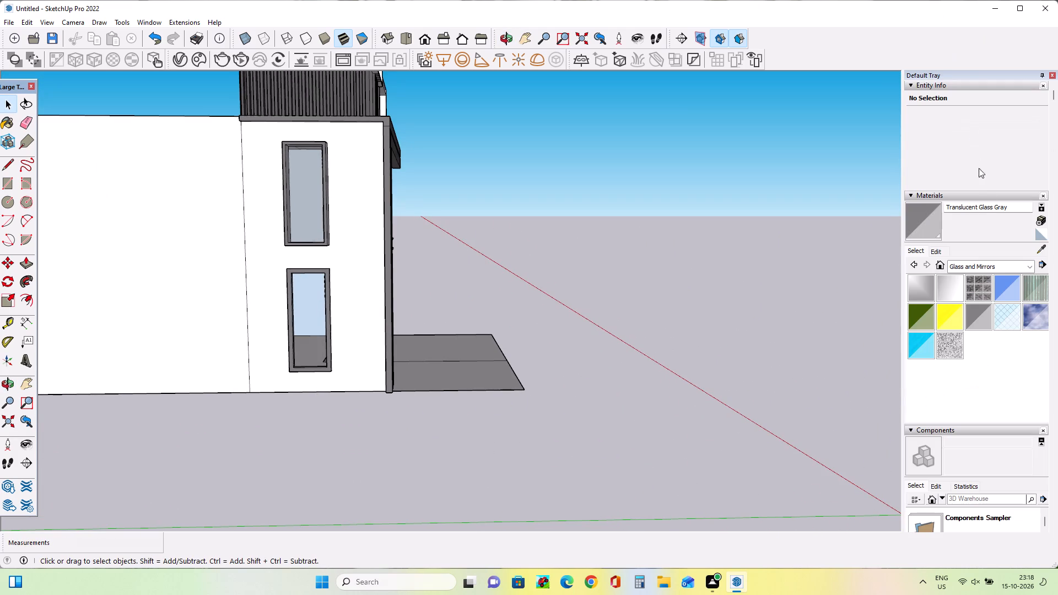
left_click(997, 266)
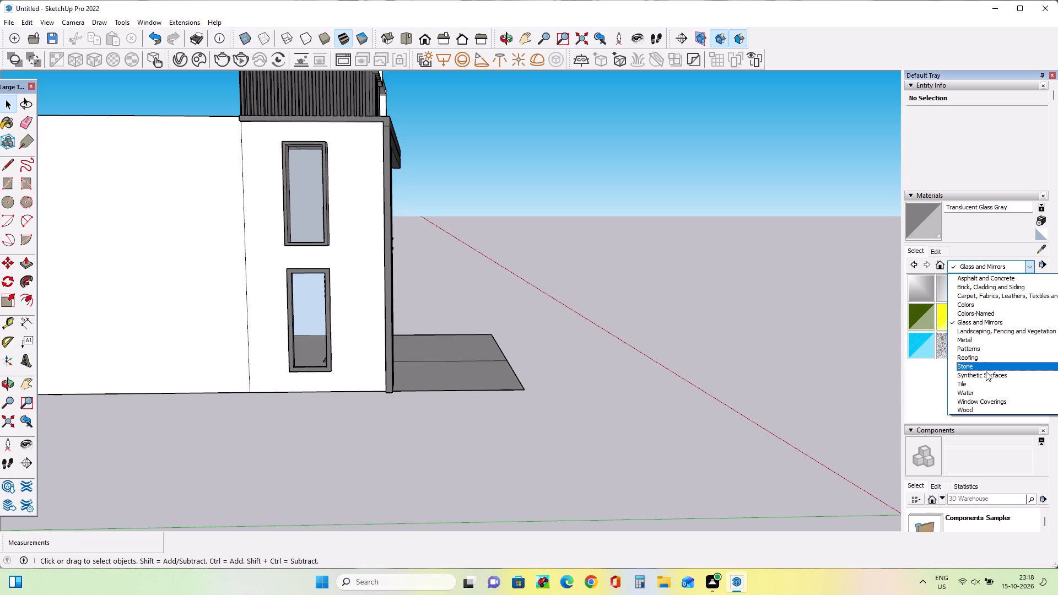
left_click(998, 312)
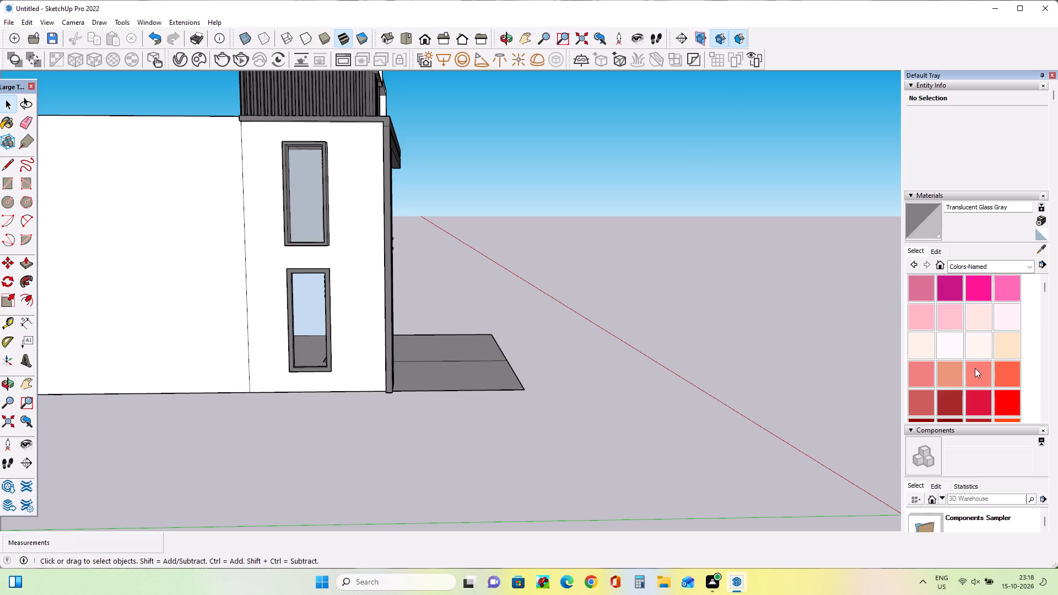
scroll(978, 358, "down", 4)
scroll(978, 358, "up", 1)
left_click(978, 345)
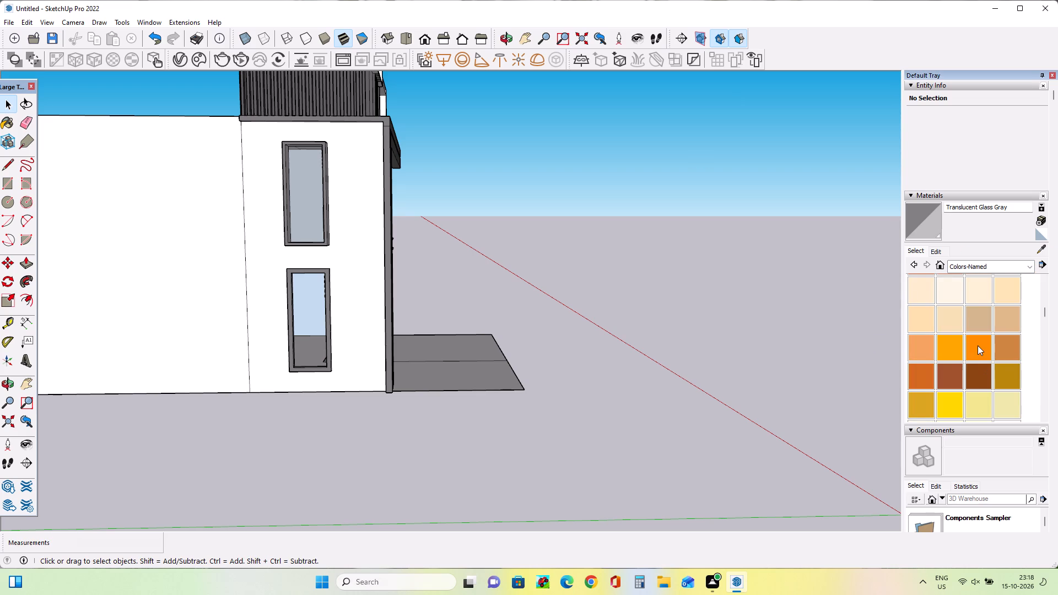
left_click(304, 312)
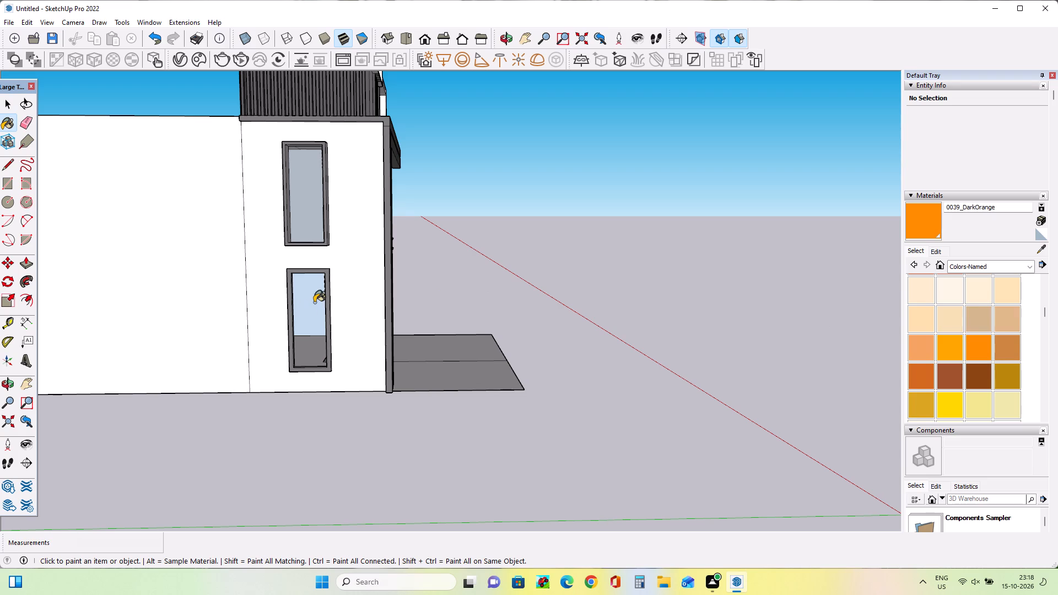
left_click(314, 302)
middle_click_drag(307, 327, 290, 300)
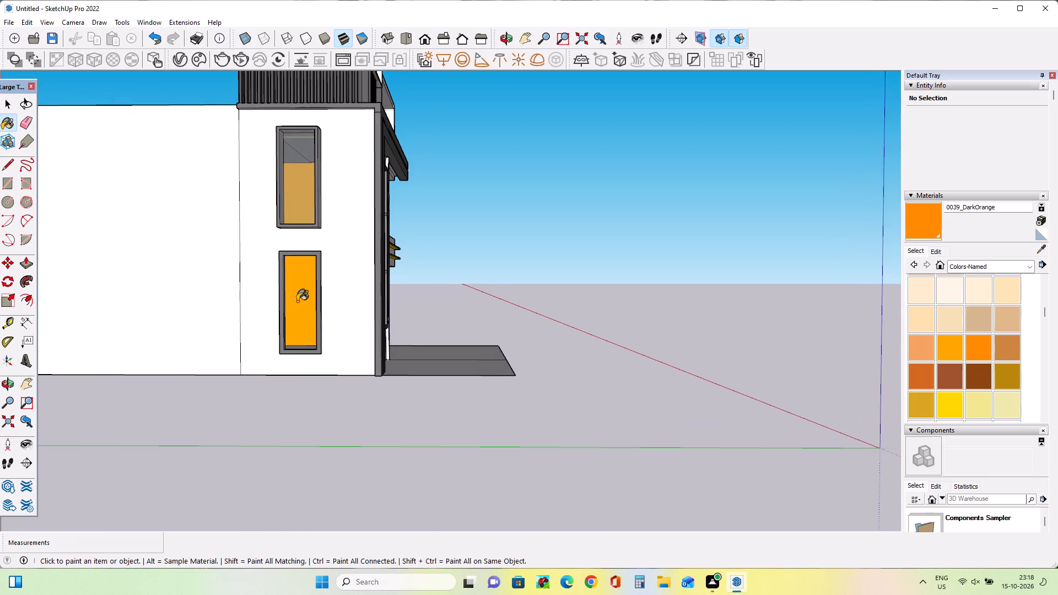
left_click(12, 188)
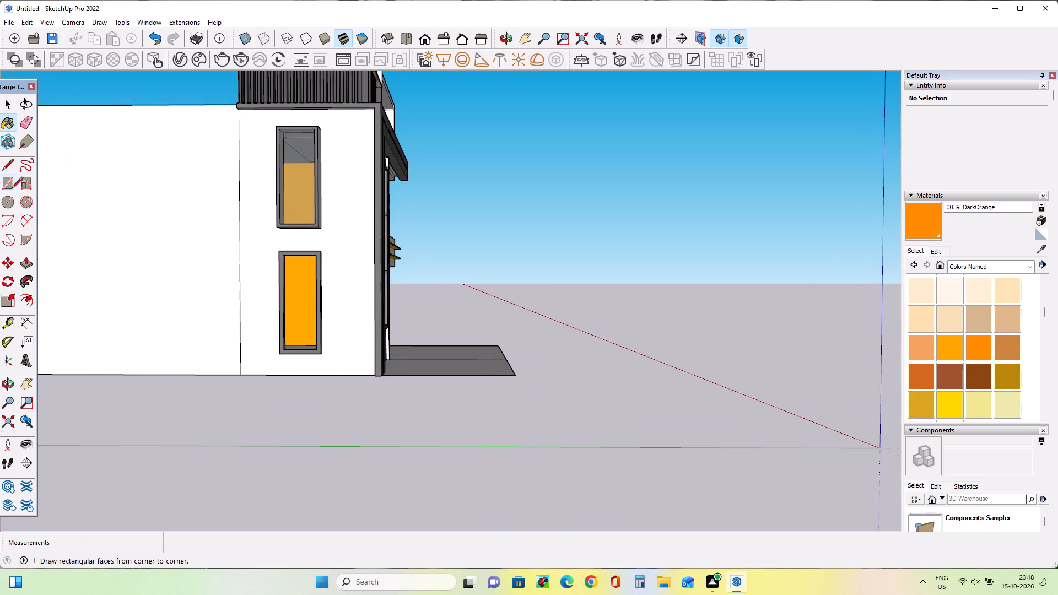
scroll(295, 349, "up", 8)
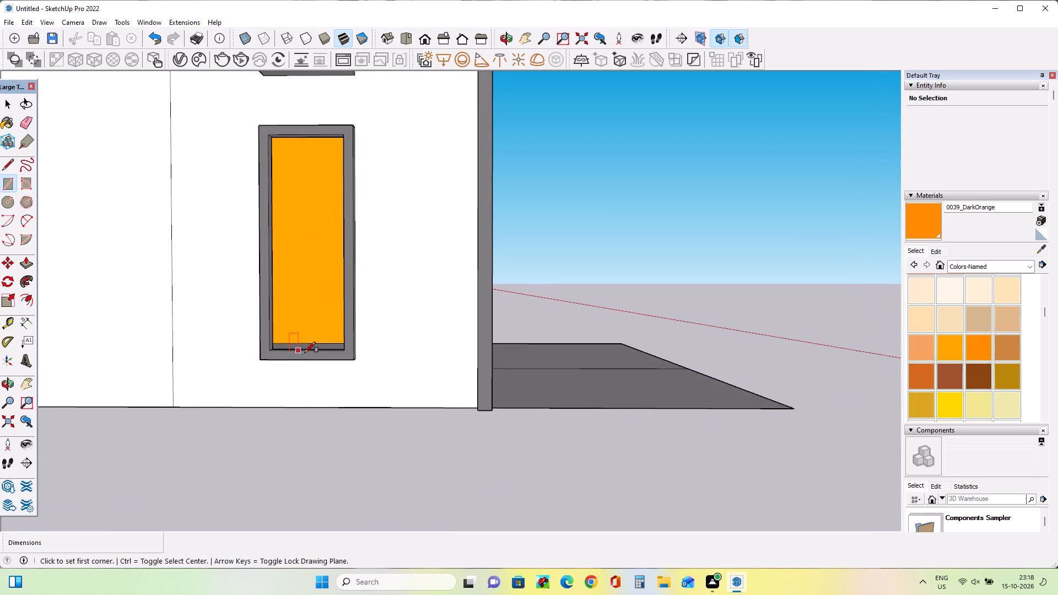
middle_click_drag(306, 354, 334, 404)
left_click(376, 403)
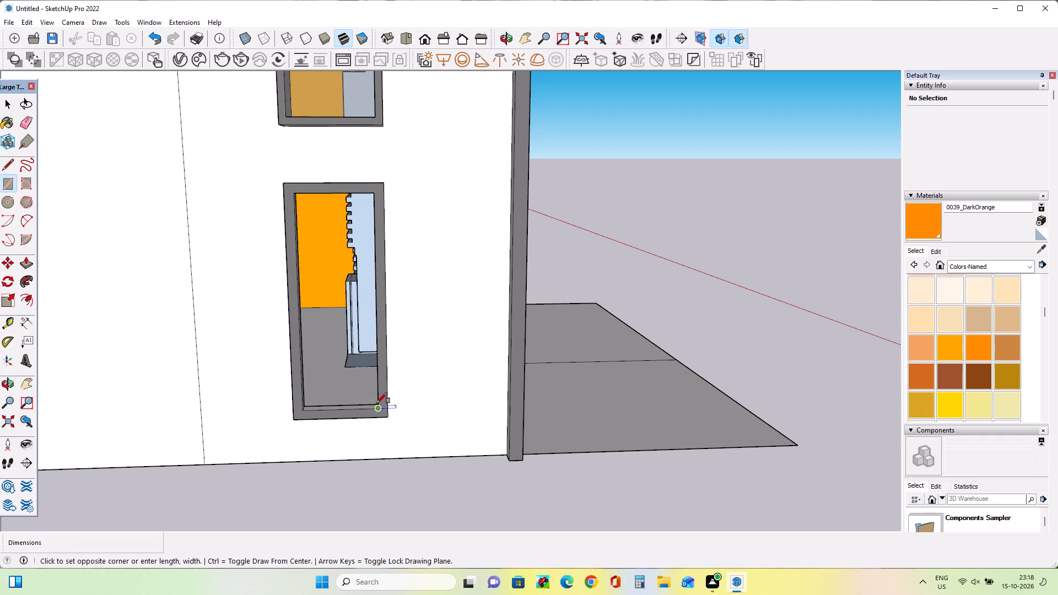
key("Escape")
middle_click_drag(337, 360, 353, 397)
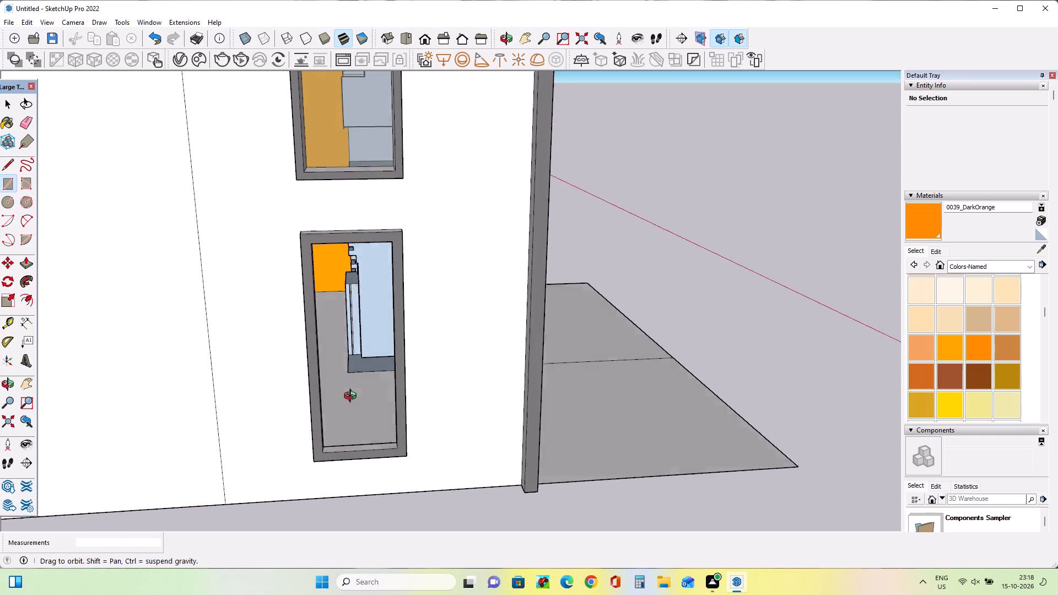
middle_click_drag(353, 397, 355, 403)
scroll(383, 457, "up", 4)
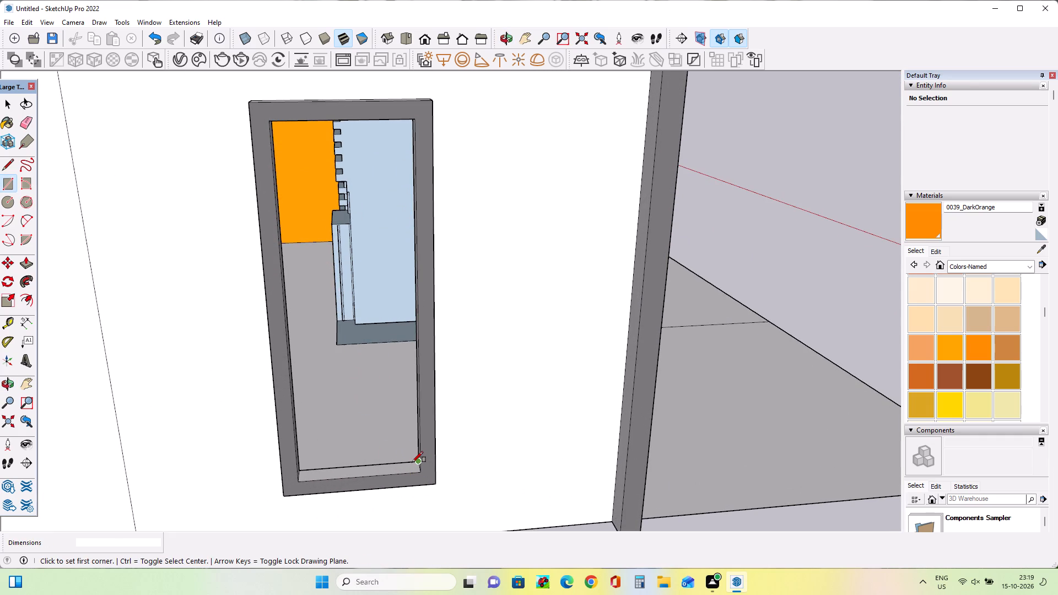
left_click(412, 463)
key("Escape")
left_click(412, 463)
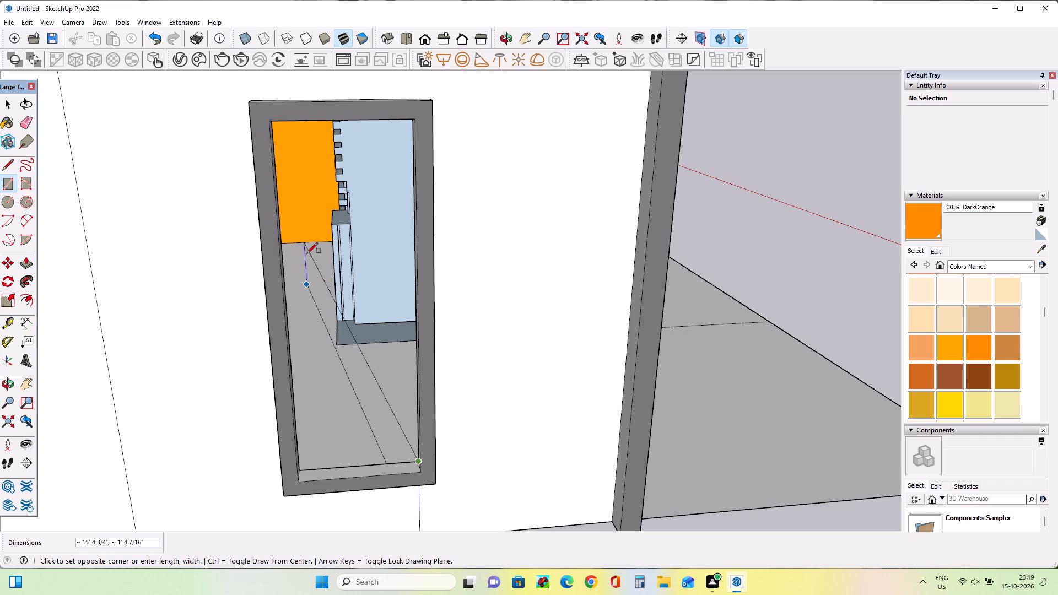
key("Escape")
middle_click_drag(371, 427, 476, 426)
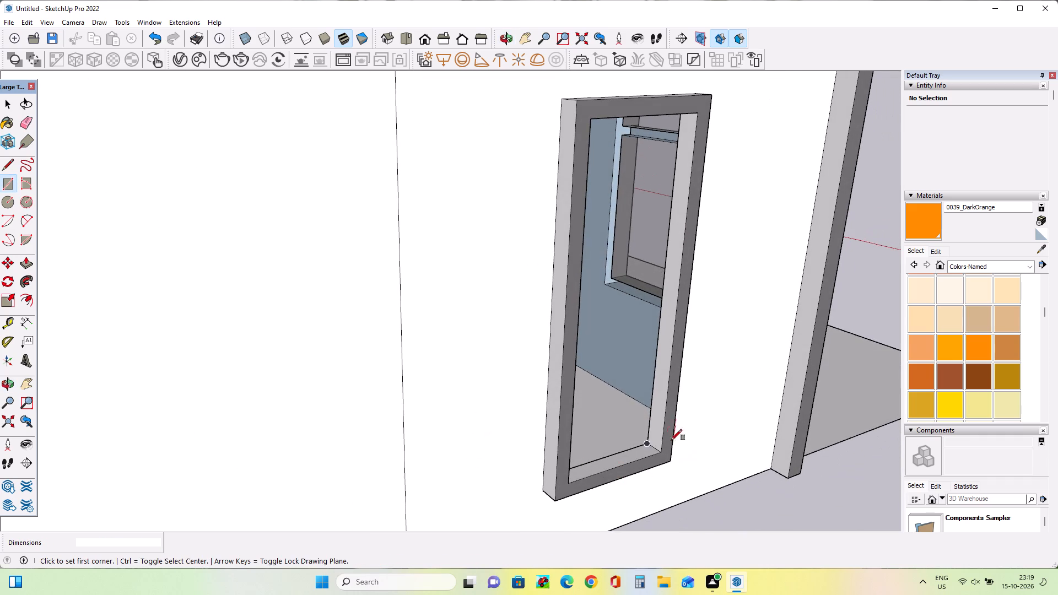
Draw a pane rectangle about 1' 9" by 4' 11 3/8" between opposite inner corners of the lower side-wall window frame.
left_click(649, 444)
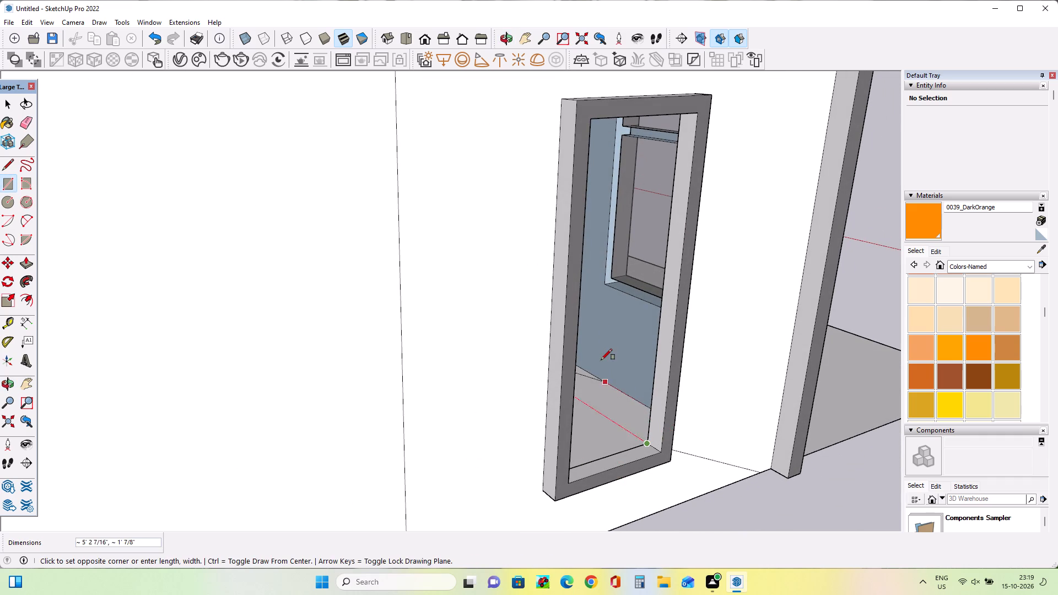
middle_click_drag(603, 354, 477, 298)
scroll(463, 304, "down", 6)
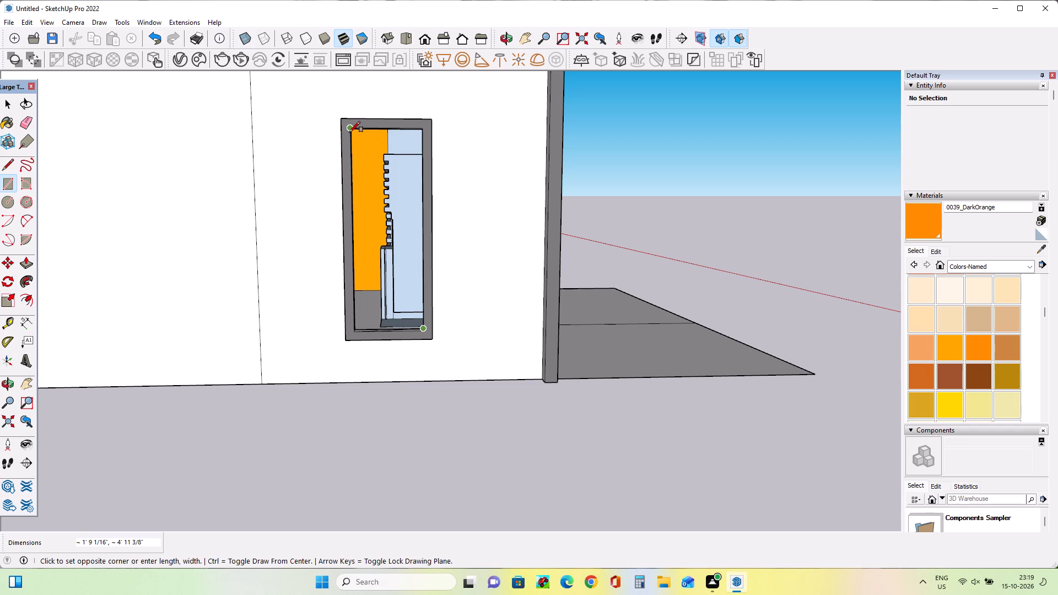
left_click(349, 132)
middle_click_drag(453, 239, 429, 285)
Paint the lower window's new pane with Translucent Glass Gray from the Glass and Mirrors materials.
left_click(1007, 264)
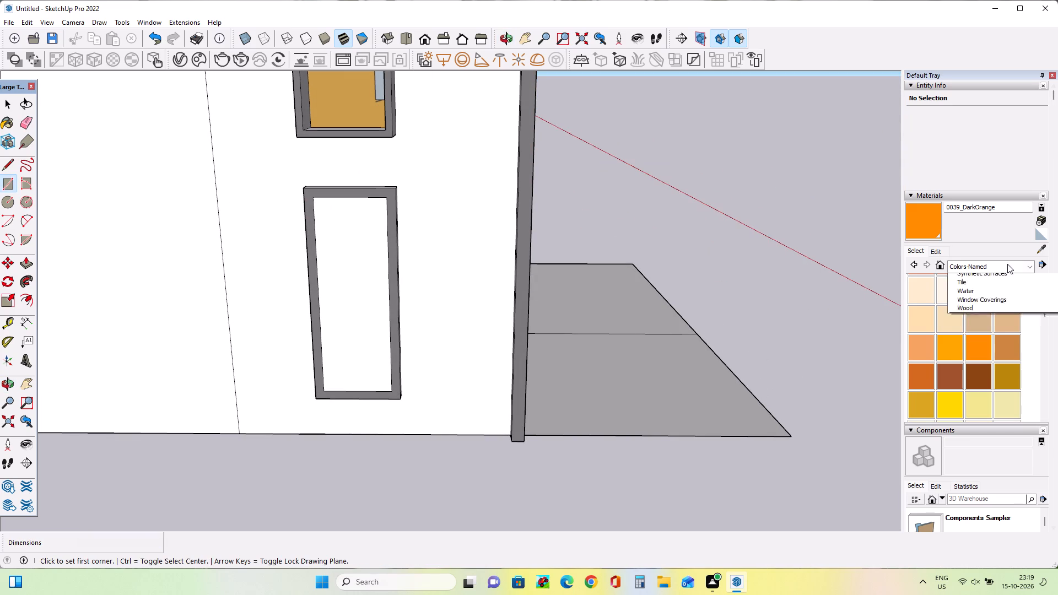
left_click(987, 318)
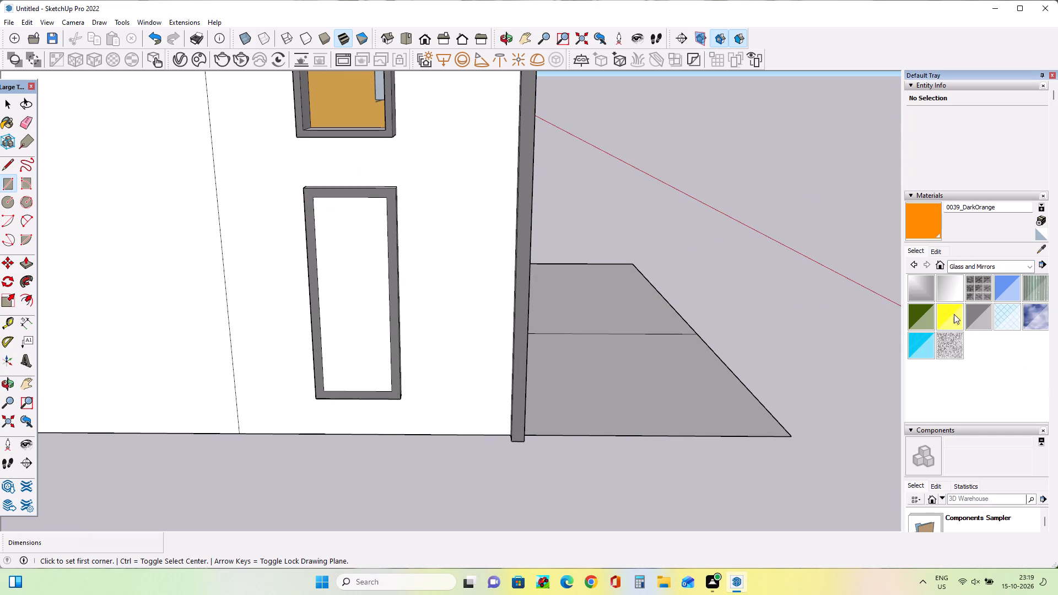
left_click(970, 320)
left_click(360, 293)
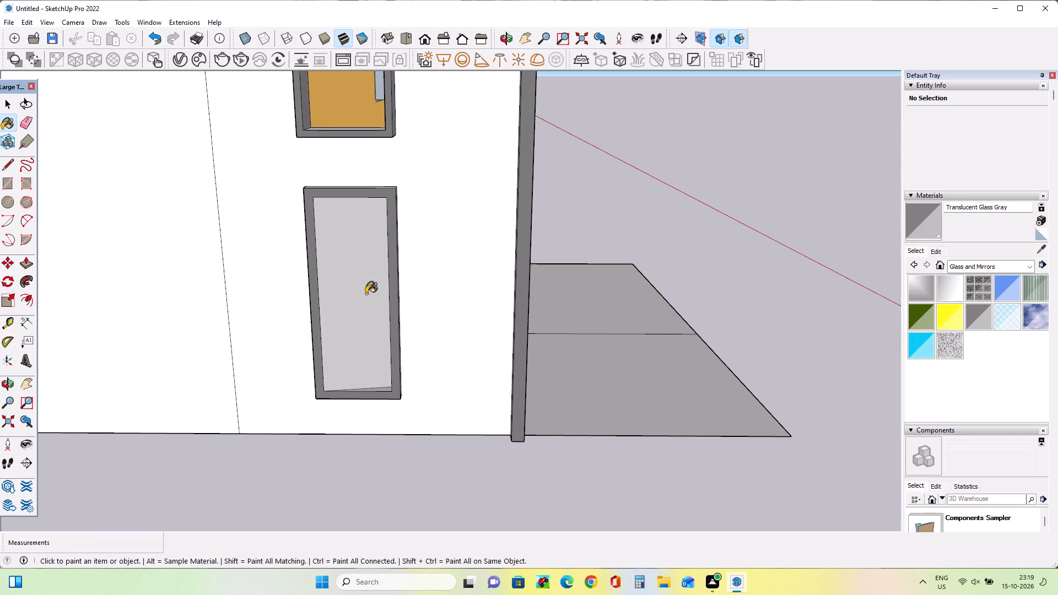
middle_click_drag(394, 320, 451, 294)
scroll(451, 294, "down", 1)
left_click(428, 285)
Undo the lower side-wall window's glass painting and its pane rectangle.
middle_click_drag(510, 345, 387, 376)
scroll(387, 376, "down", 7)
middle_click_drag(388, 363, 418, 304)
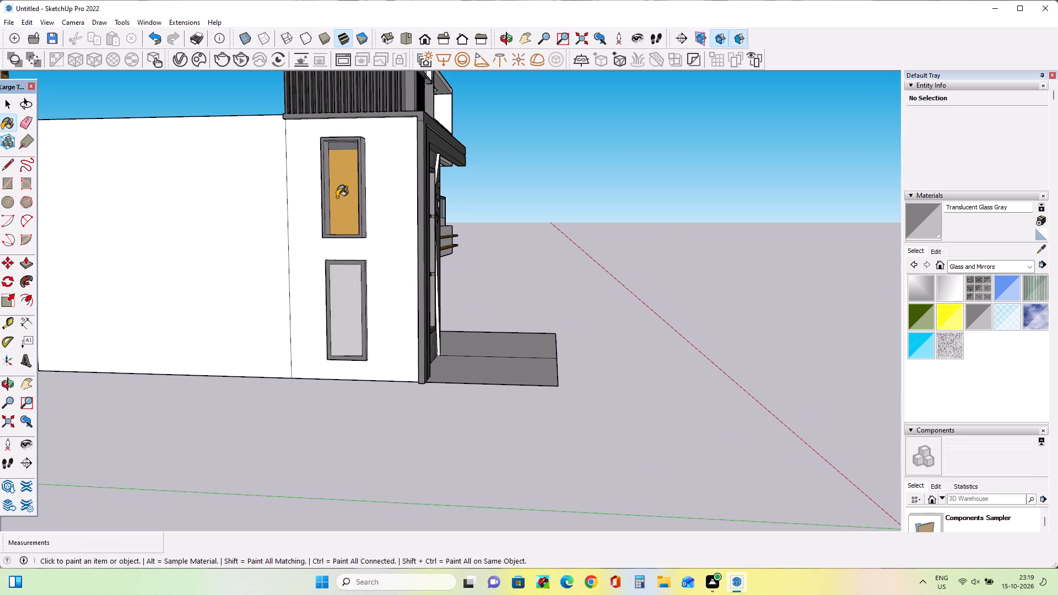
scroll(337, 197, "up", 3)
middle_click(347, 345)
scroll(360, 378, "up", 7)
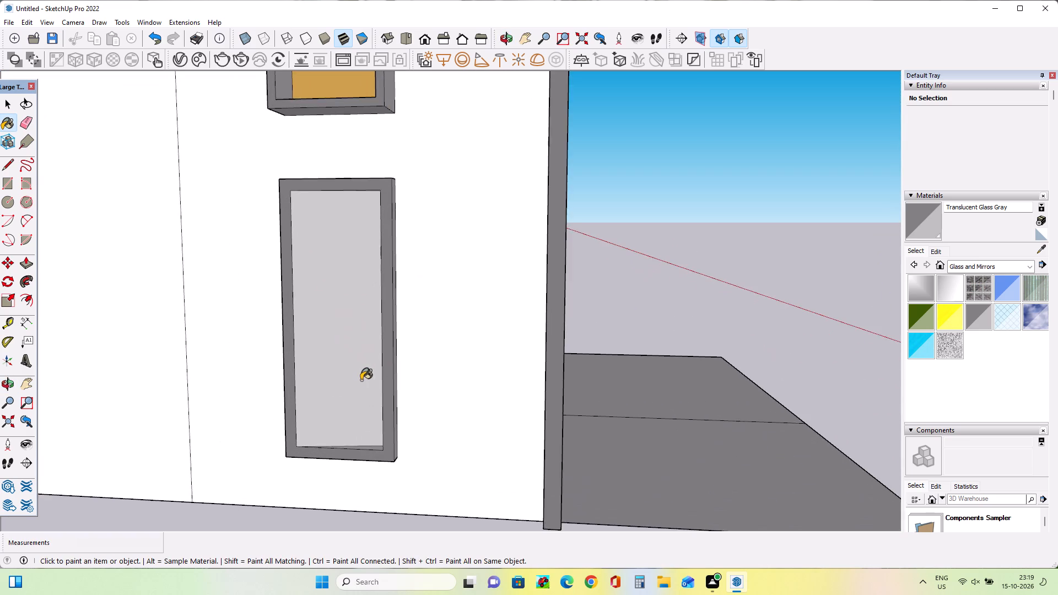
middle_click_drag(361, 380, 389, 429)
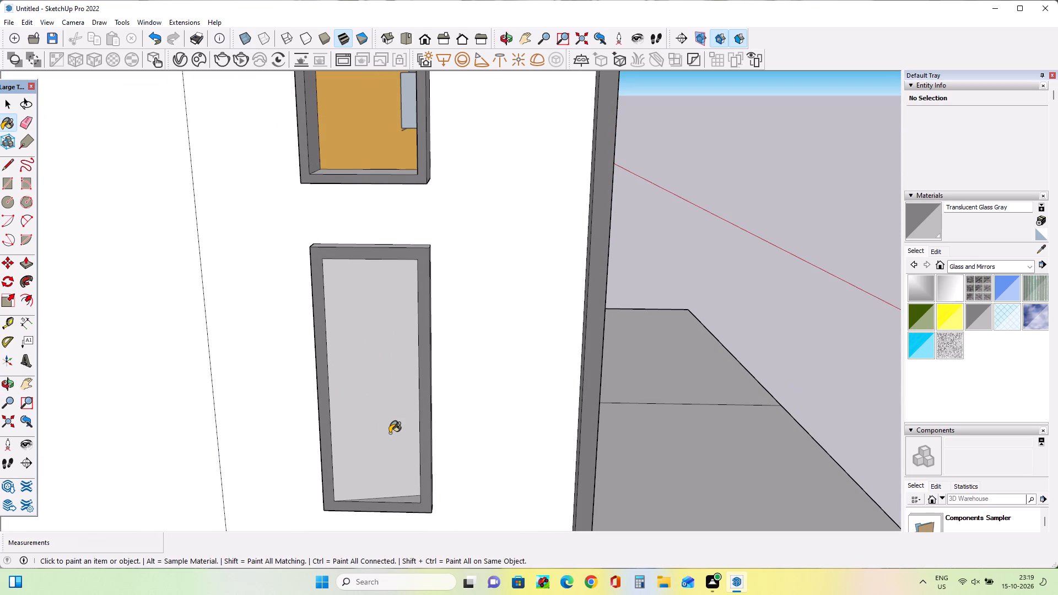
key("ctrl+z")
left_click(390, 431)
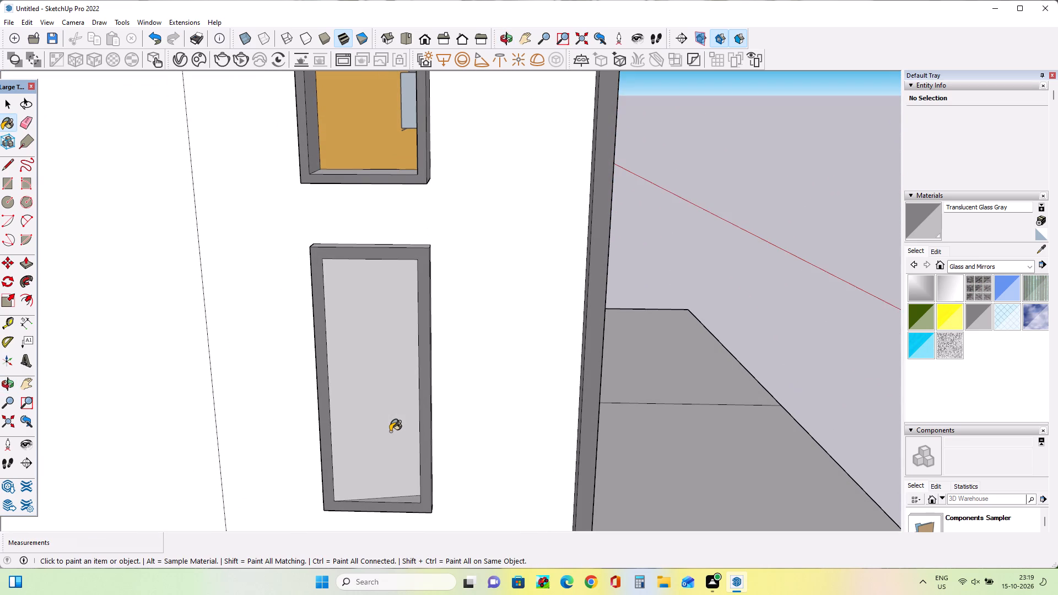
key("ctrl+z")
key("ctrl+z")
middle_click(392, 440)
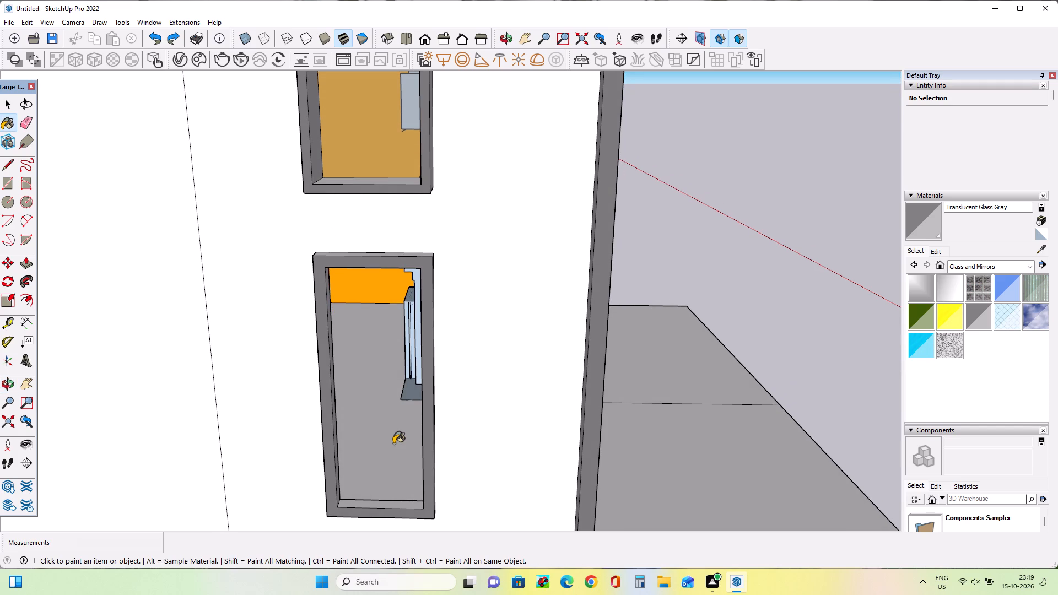
Draw a pane rectangle about 4' 11 3/8" by 1' 8 3/4" diagonally between the lower window frame's inner corners.
left_click(9, 182)
left_click(343, 500)
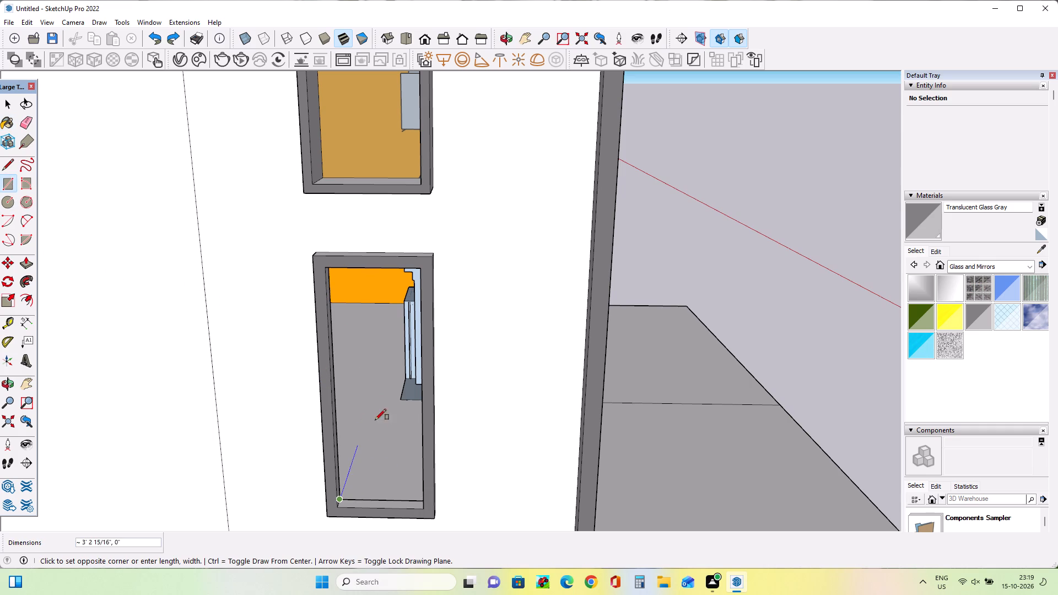
middle_click_drag(412, 321, 457, 256)
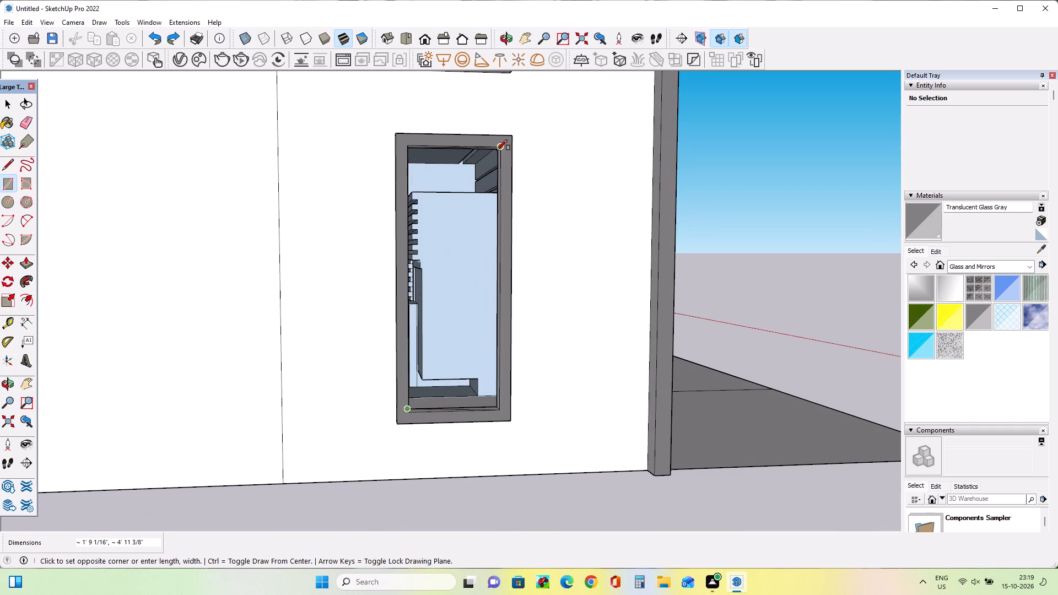
scroll(496, 150, "up", 12)
scroll(508, 145, "down", 3)
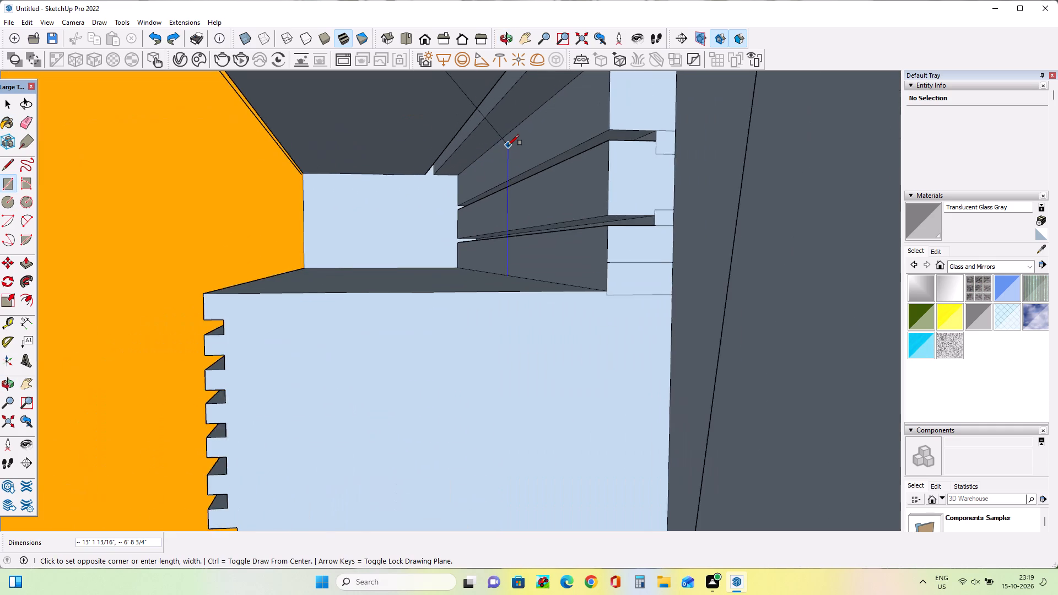
scroll(508, 145, "down", 3)
left_click(526, 131)
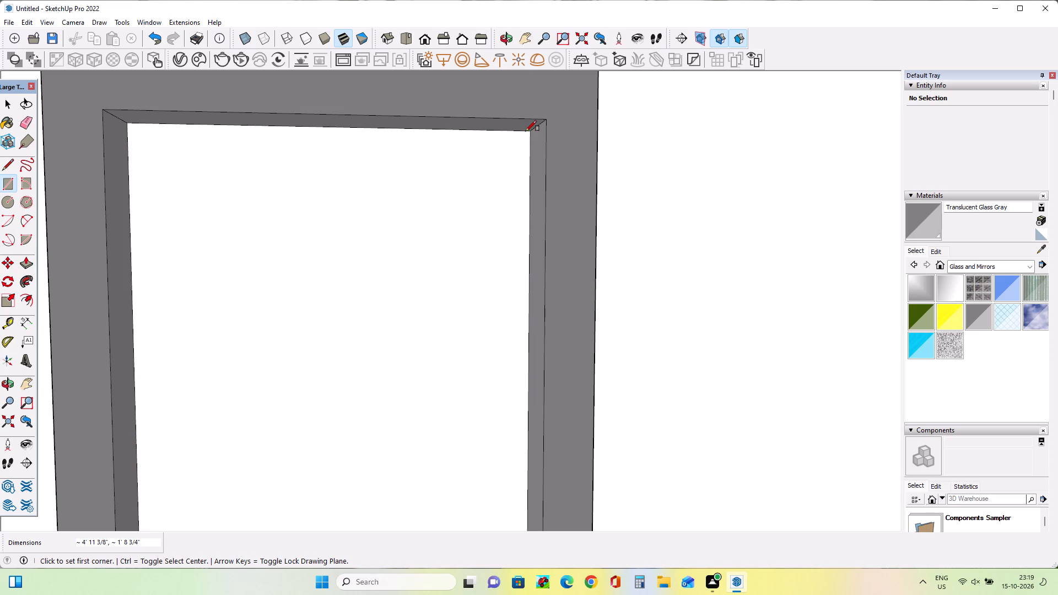
Paint the lower side-wall window's new pane with Translucent Glass Gray.
scroll(559, 264, "down", 1)
left_click(988, 313)
left_click(382, 310)
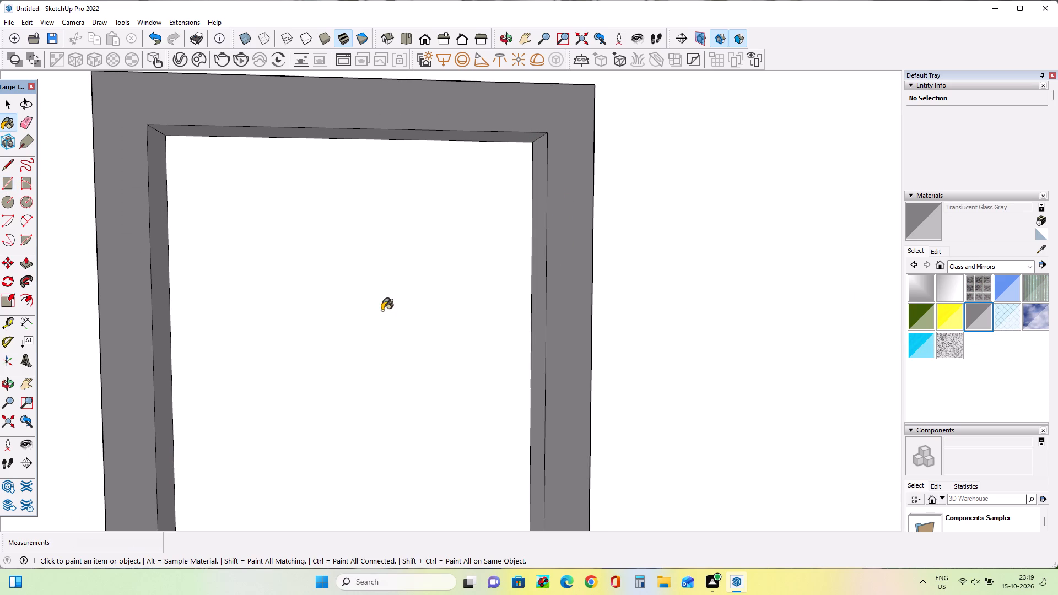
scroll(407, 317, "down", 20)
scroll(407, 317, "down", 1)
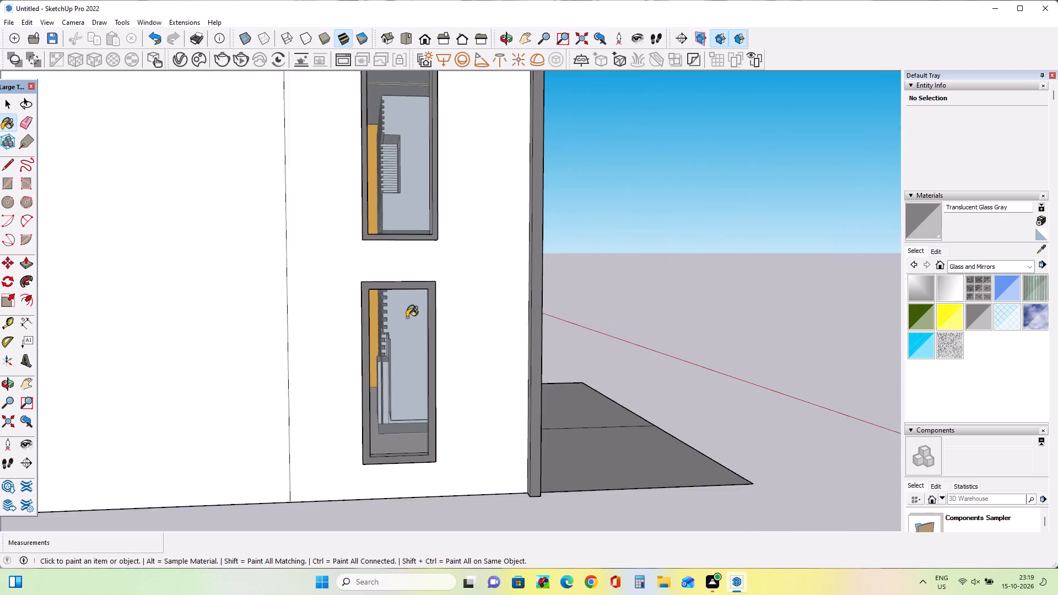
Draw a rectangle about 9' 5 5/16" by 6' 5 3/8" on the blank side wall behind the windowed section.
scroll(407, 317, "down", 1)
middle_click_drag(500, 357, 433, 350)
scroll(433, 350, "down", 3)
middle_click_drag(523, 394, 523, 396)
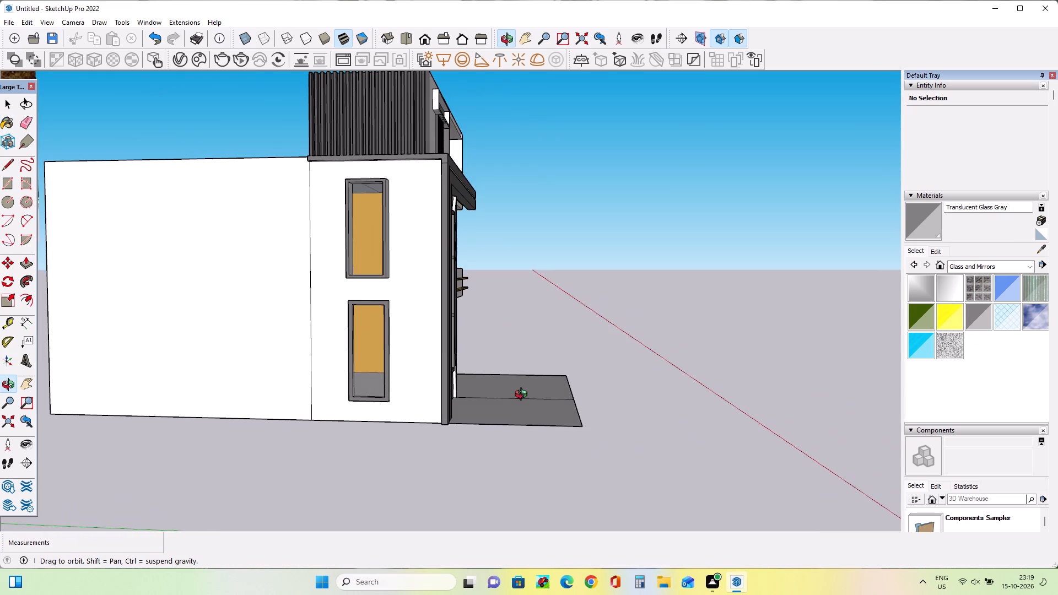
middle_click_drag(523, 396, 589, 417)
scroll(579, 412, "down", 6)
middle_click_drag(211, 333, 234, 323)
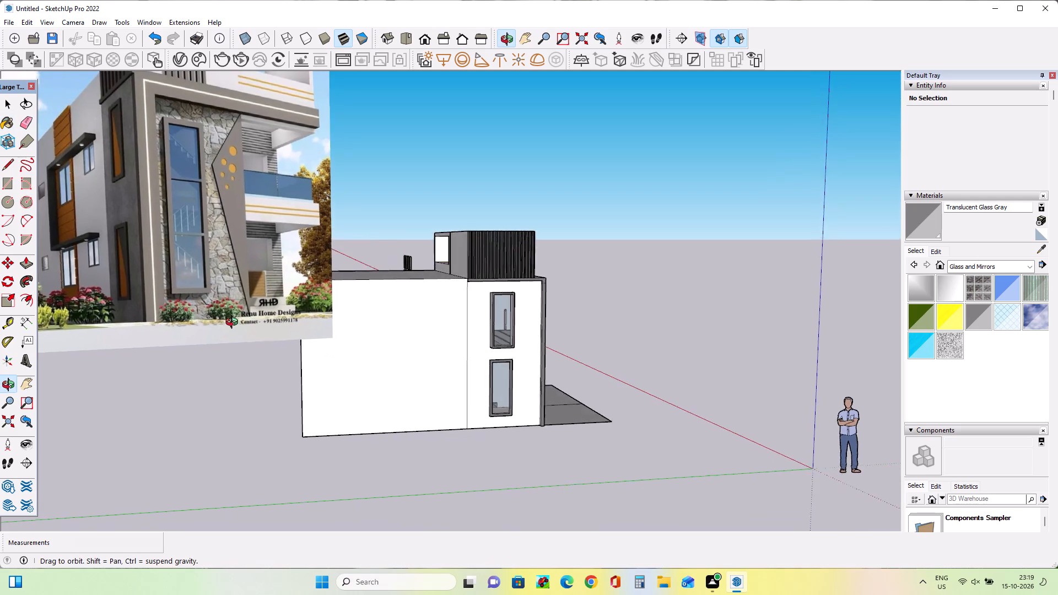
middle_click_drag(234, 323, 241, 327)
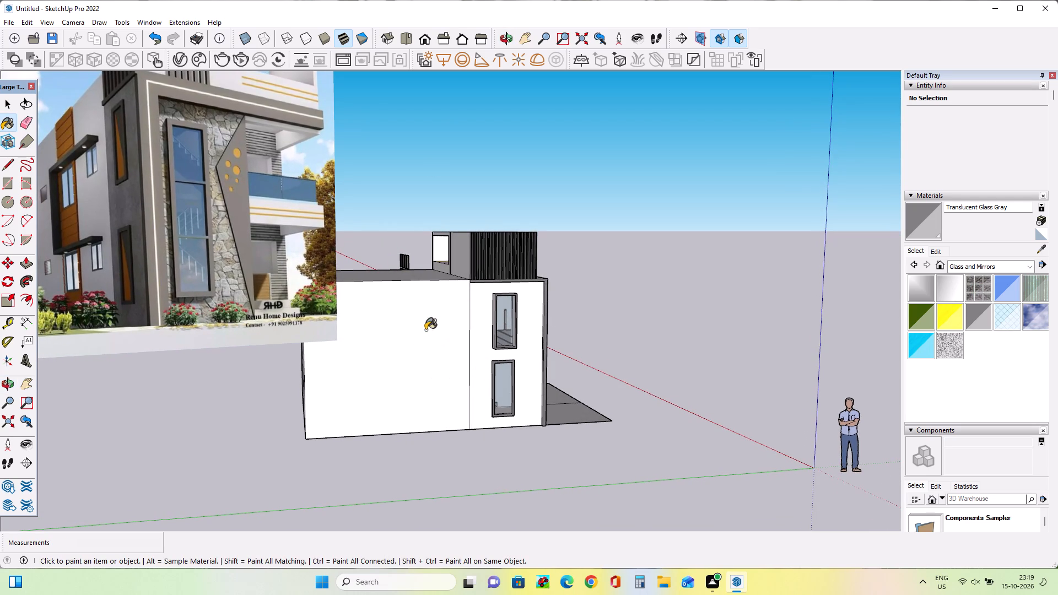
left_click(4, 181)
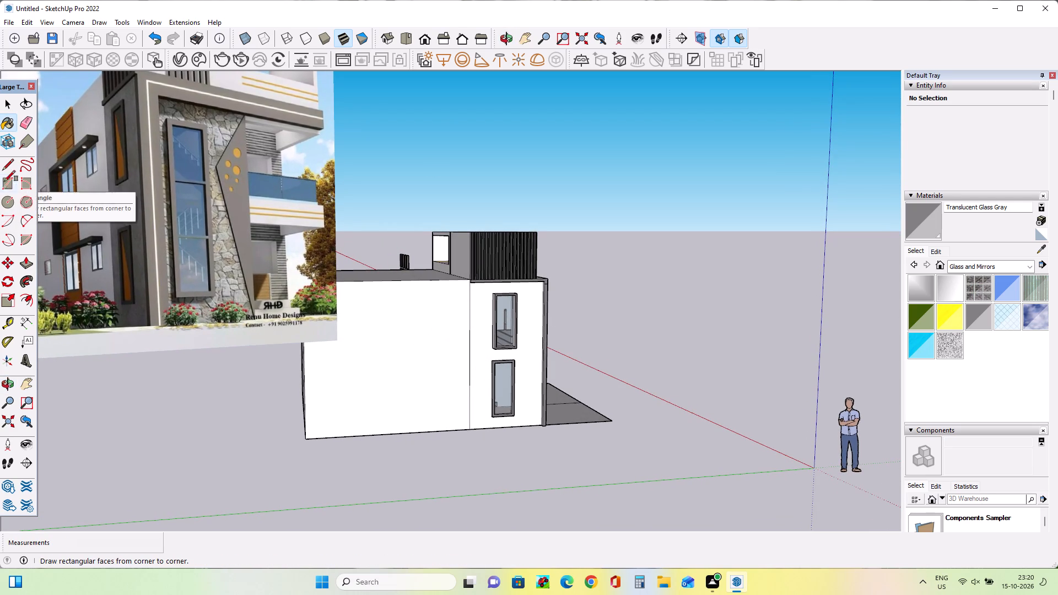
left_click(444, 317)
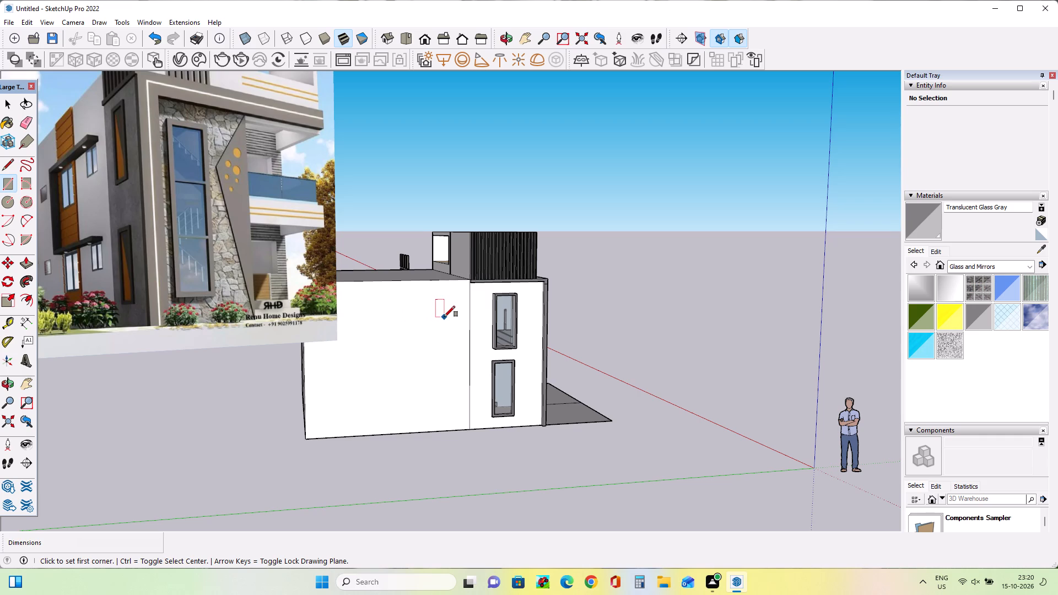
left_click(342, 390)
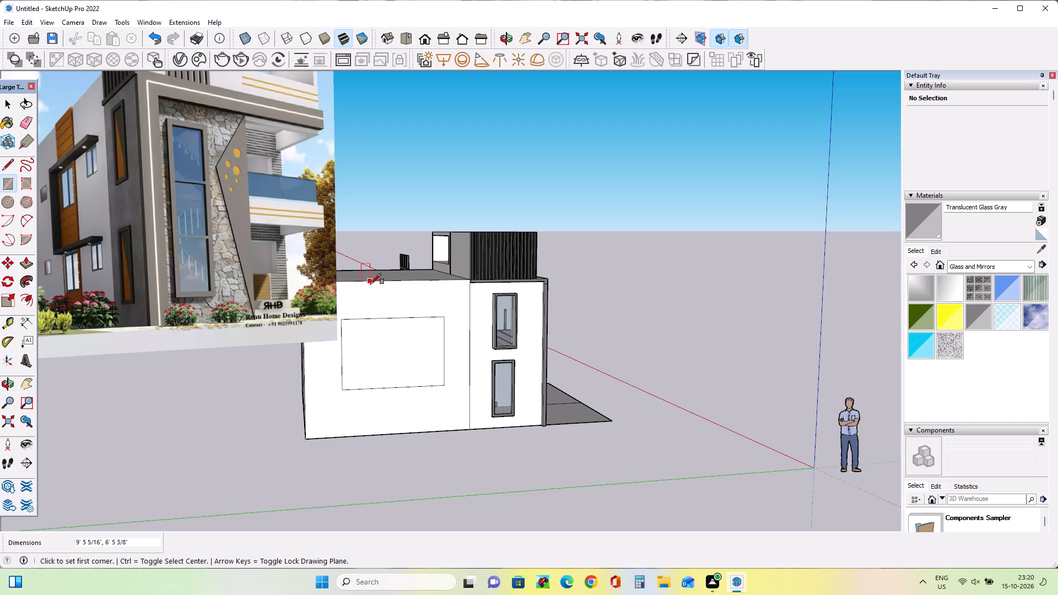
Draw a vertical strip about 3' 1 13/16" by 9' 10 5/16" from the wall's top edge to the large rectangle's bottom edge.
left_click(370, 284)
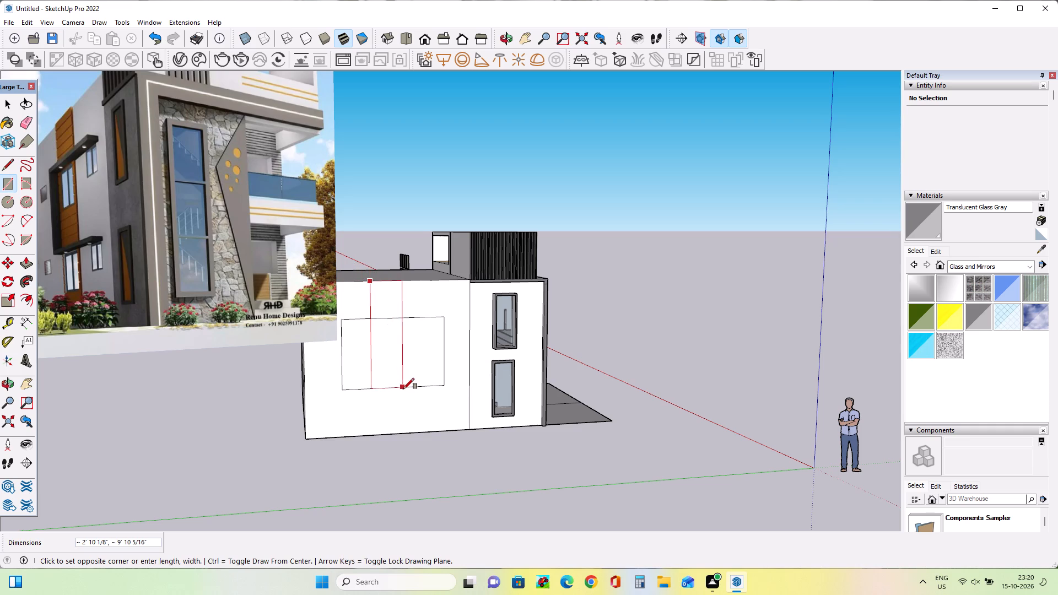
left_click(406, 389)
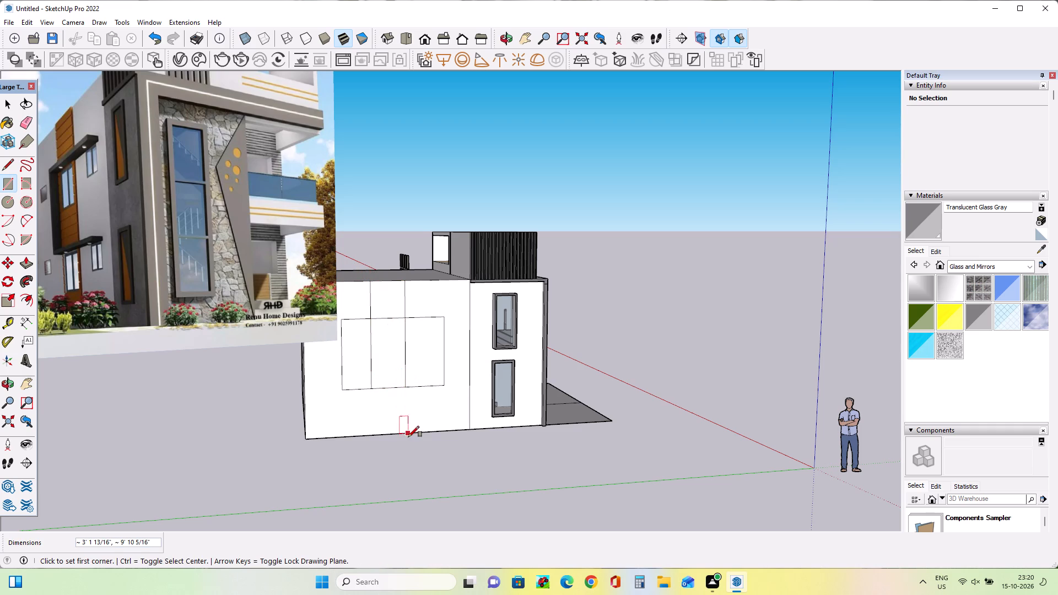
Continue the strip to the wall base with a rectangle about 4' 4 1/4" by 3' 1 1/16" below the large rectangle.
left_click(374, 390)
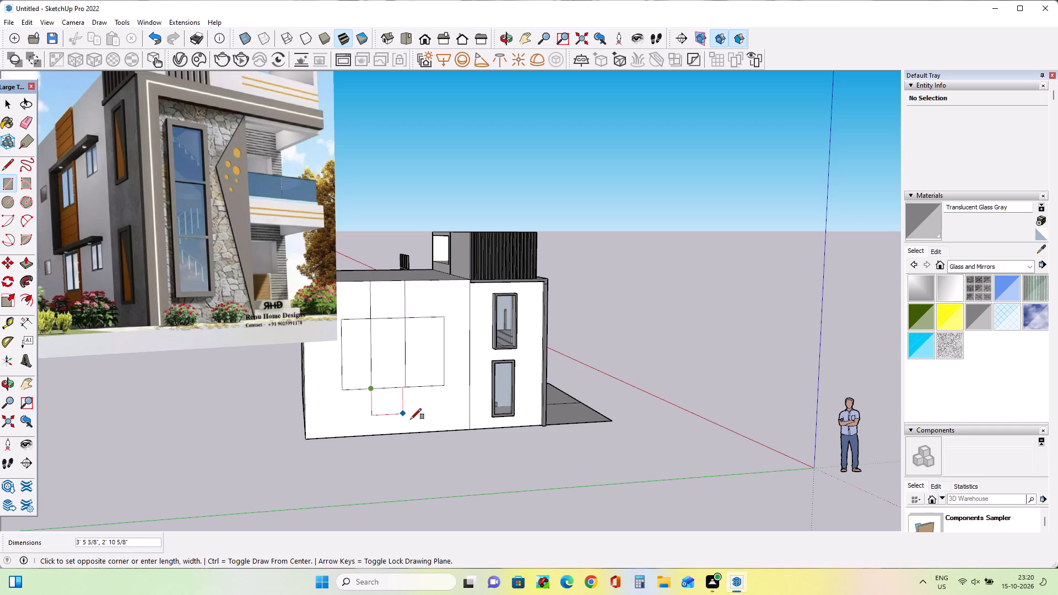
left_click(406, 389)
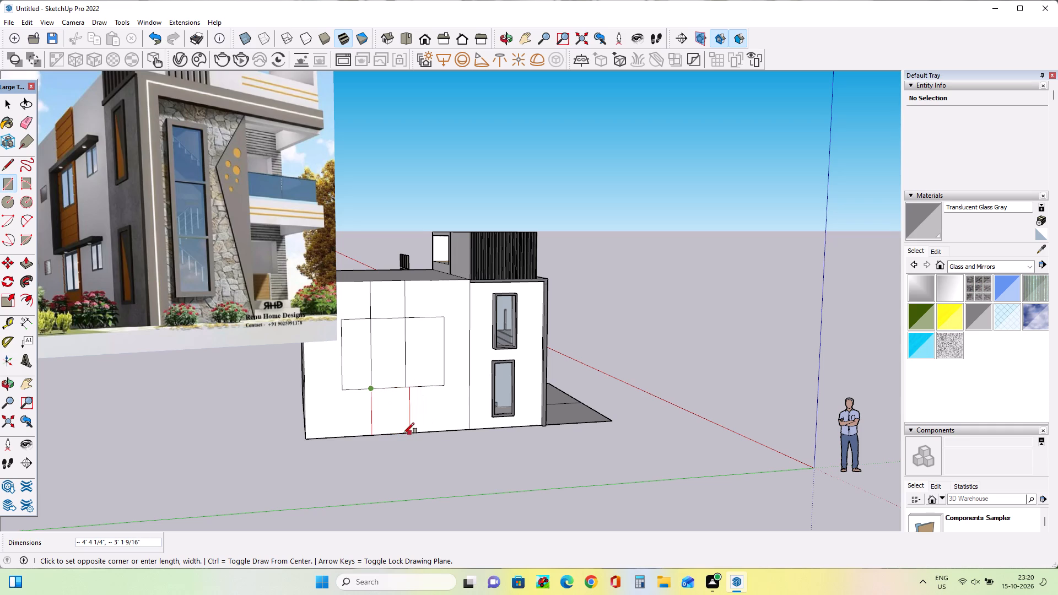
left_click(406, 385)
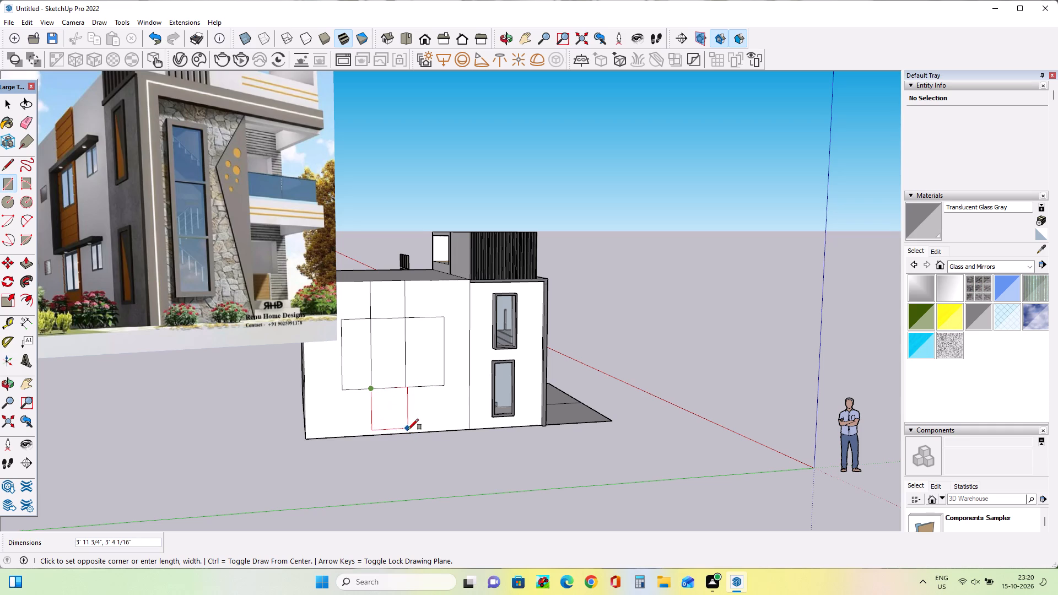
left_click(405, 431)
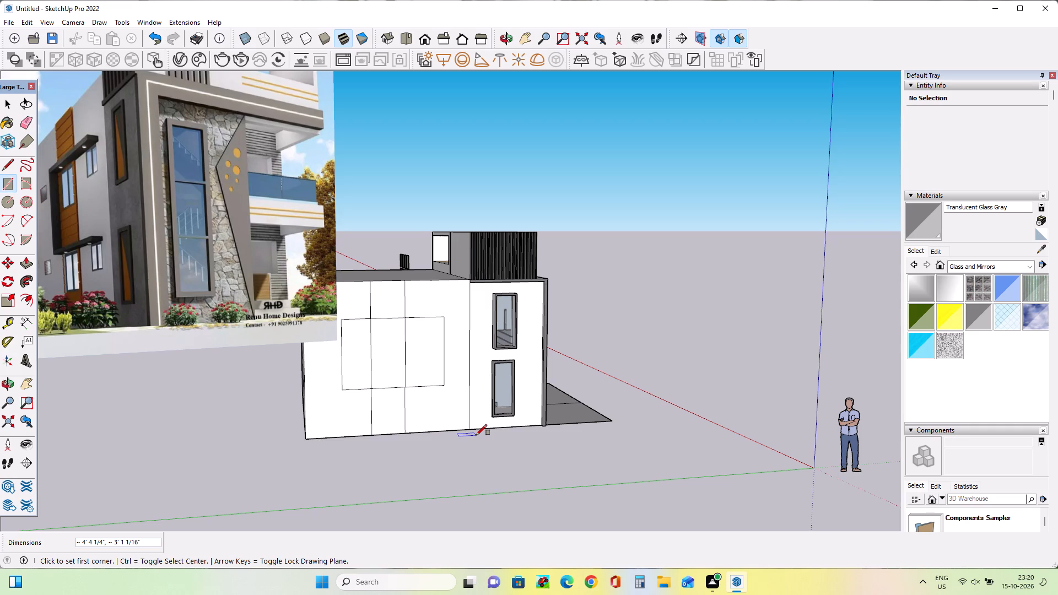
Draw a vertical line about 4' 4 3/8" from the upper strip's bottom corner nearer the windows down to the wall base.
scroll(402, 421, "up", 4)
middle_click(404, 421)
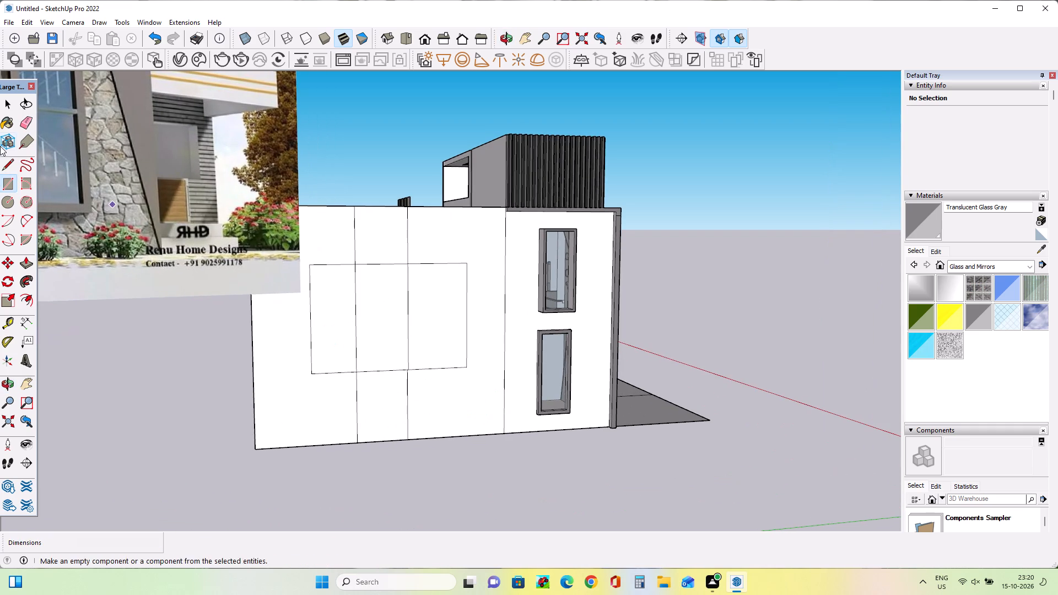
left_click(13, 160)
scroll(408, 386, "up", 8)
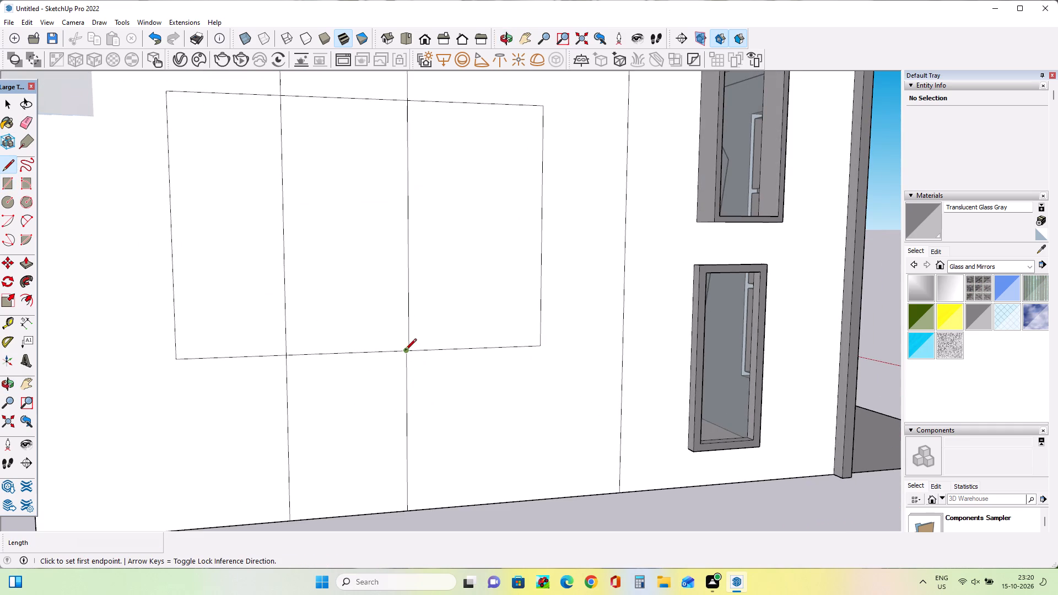
left_click(411, 351)
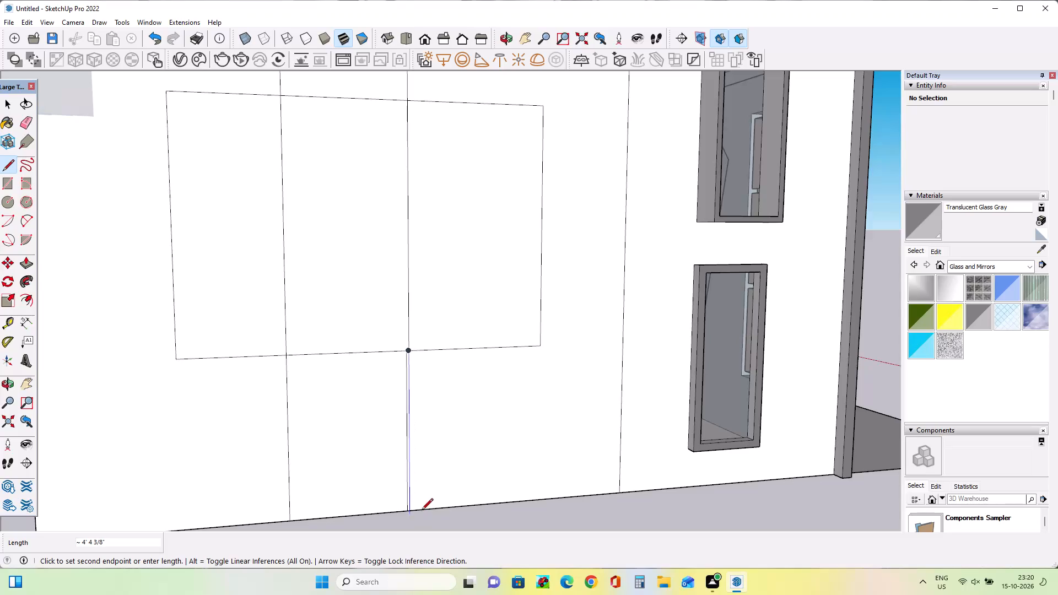
left_click(416, 510)
scroll(403, 517, "up", 8)
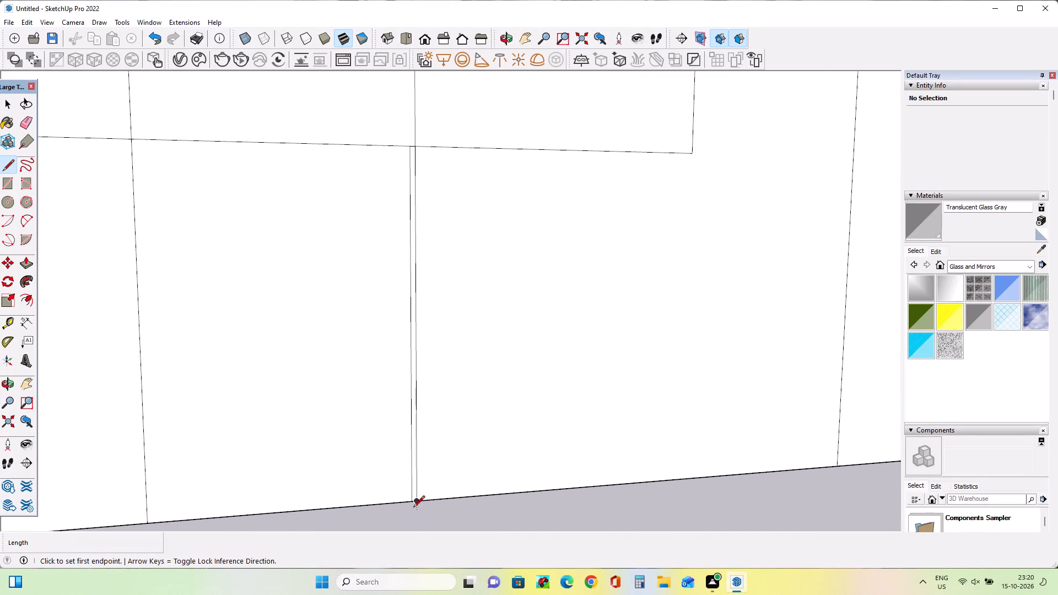
left_click(418, 502)
left_click(413, 502)
scroll(407, 504, "down", 2)
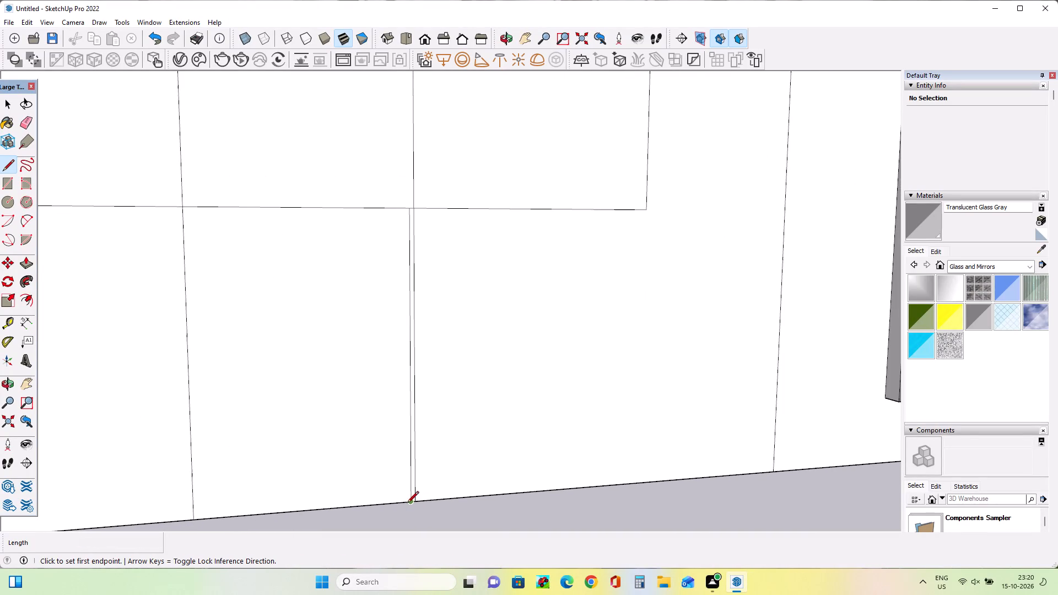
Erase the misaligned vertical edge beside the new line in the strip's lower part.
left_click(24, 121)
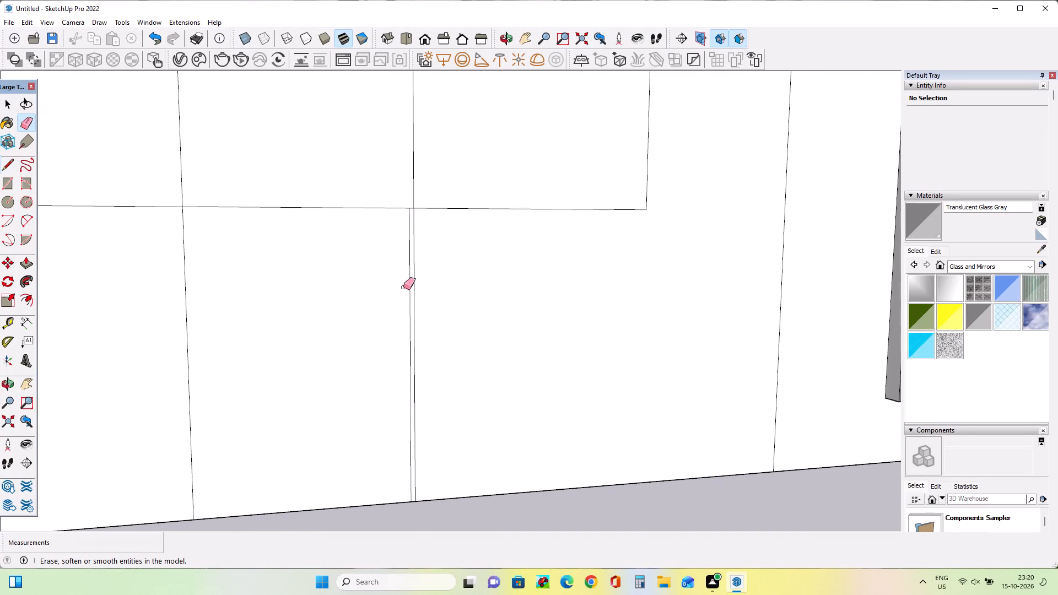
left_click(409, 286)
Examine the side wall's layout against the reference elevation image.
scroll(418, 297, "down", 17)
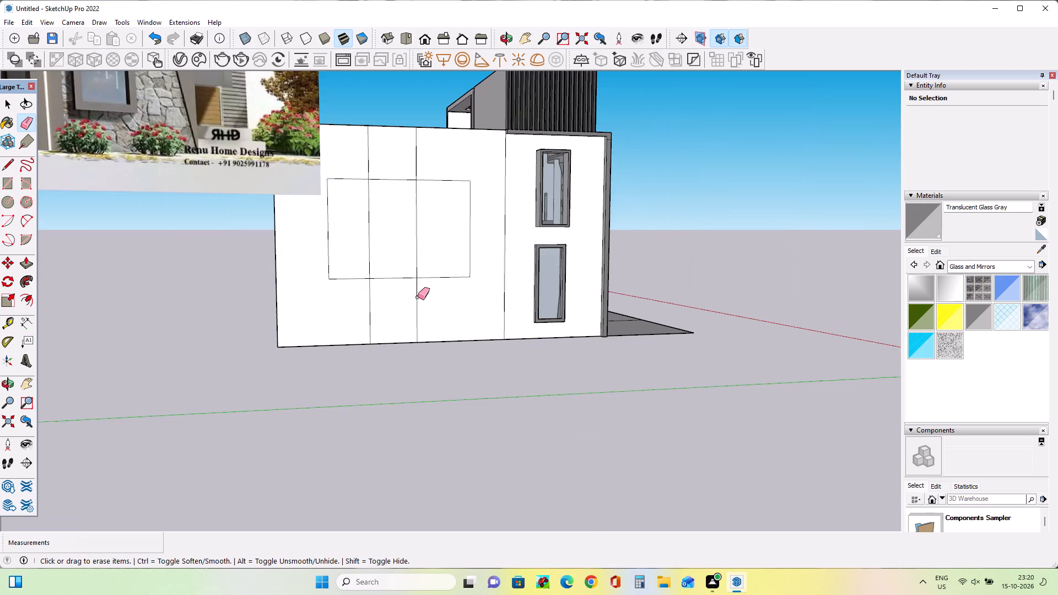
scroll(418, 297, "down", 8)
middle_click_drag(417, 300, 444, 280)
scroll(404, 245, "up", 2)
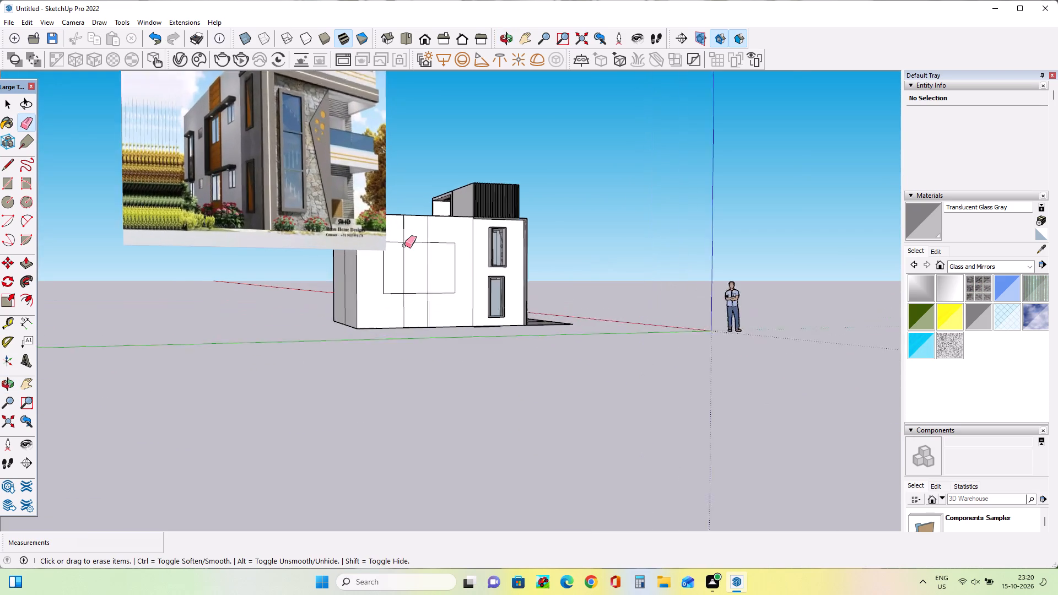
scroll(404, 245, "up", 2)
middle_click_drag(407, 290, 408, 296)
scroll(403, 310, "up", 3)
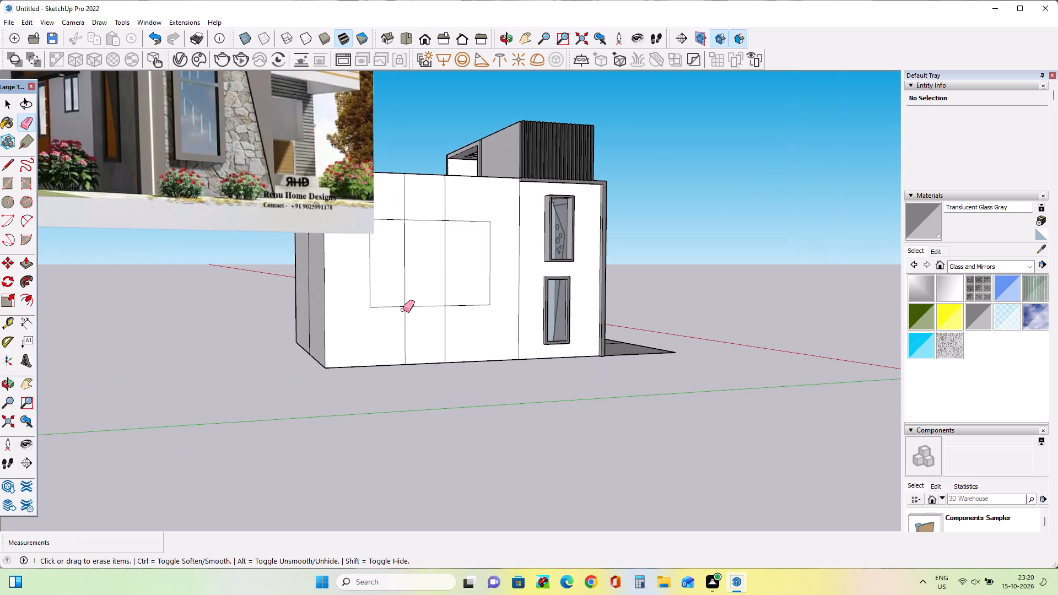
scroll(403, 310, "down", 4)
middle_click(403, 310)
scroll(182, 185, "up", 3)
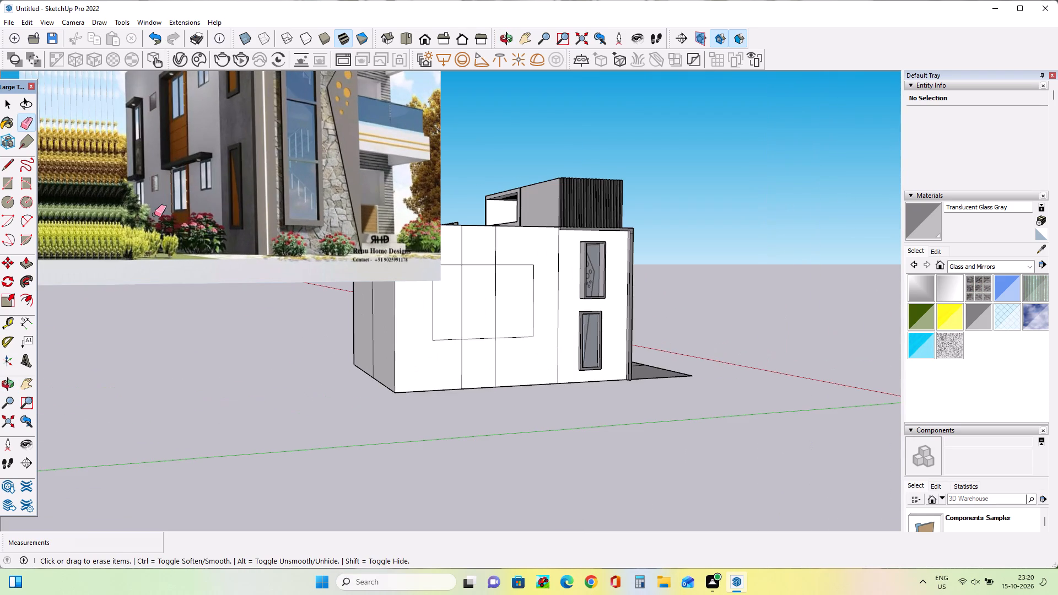
middle_click_drag(154, 214, 155, 219)
scroll(530, 317, "down", 6)
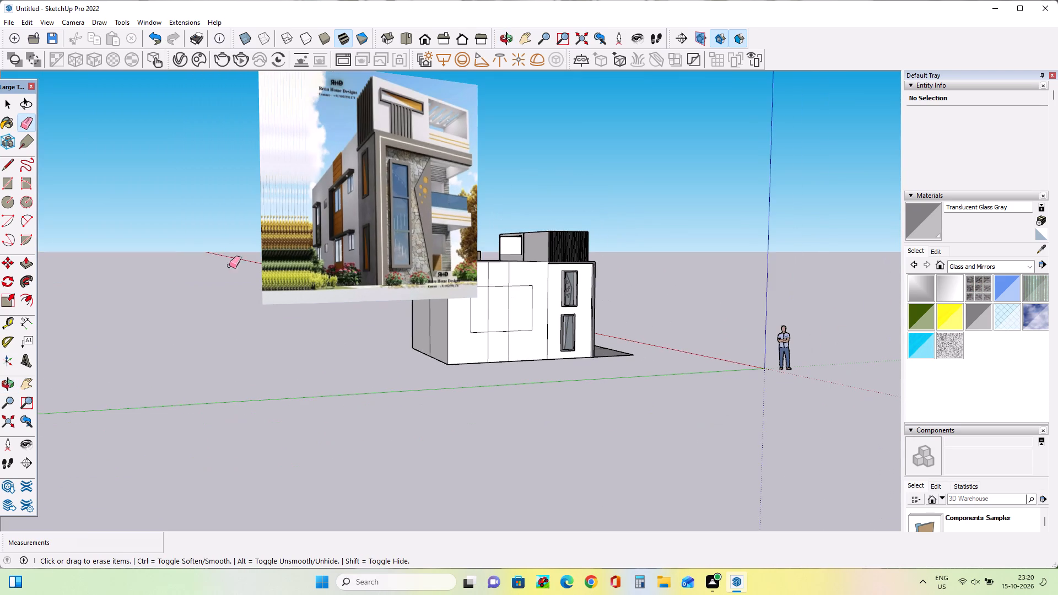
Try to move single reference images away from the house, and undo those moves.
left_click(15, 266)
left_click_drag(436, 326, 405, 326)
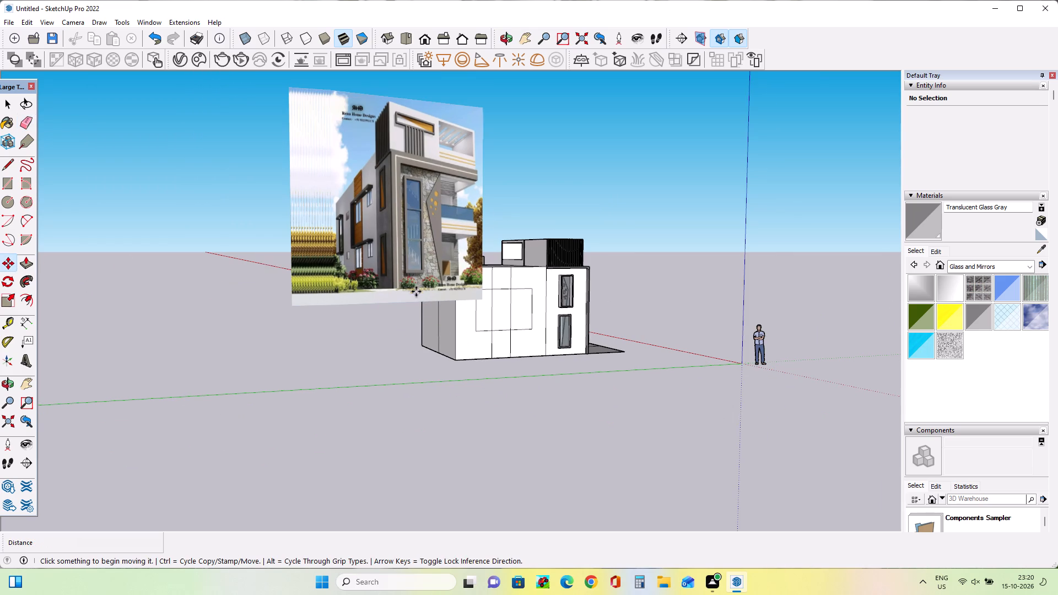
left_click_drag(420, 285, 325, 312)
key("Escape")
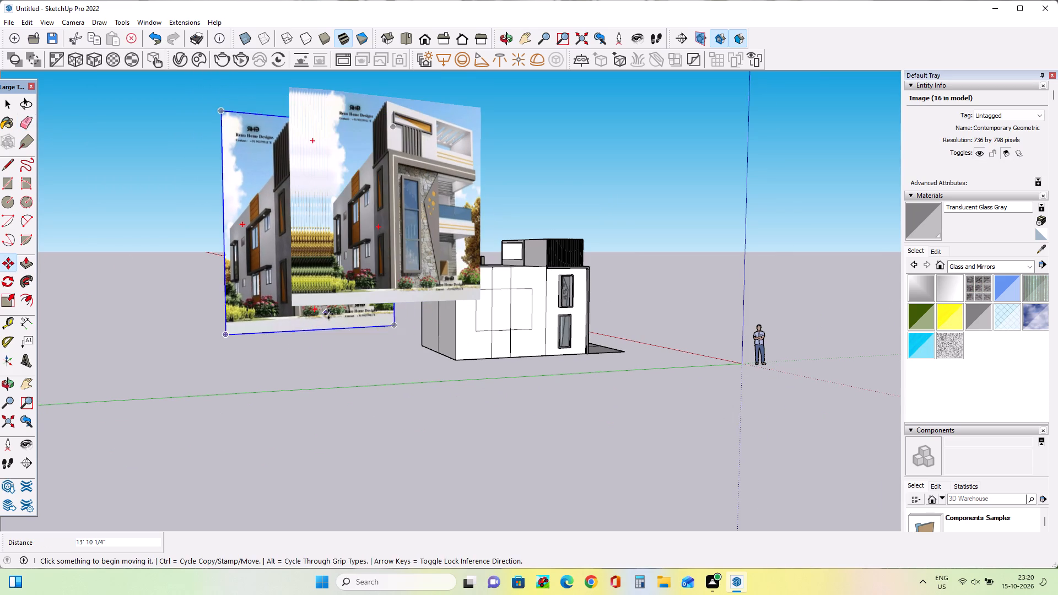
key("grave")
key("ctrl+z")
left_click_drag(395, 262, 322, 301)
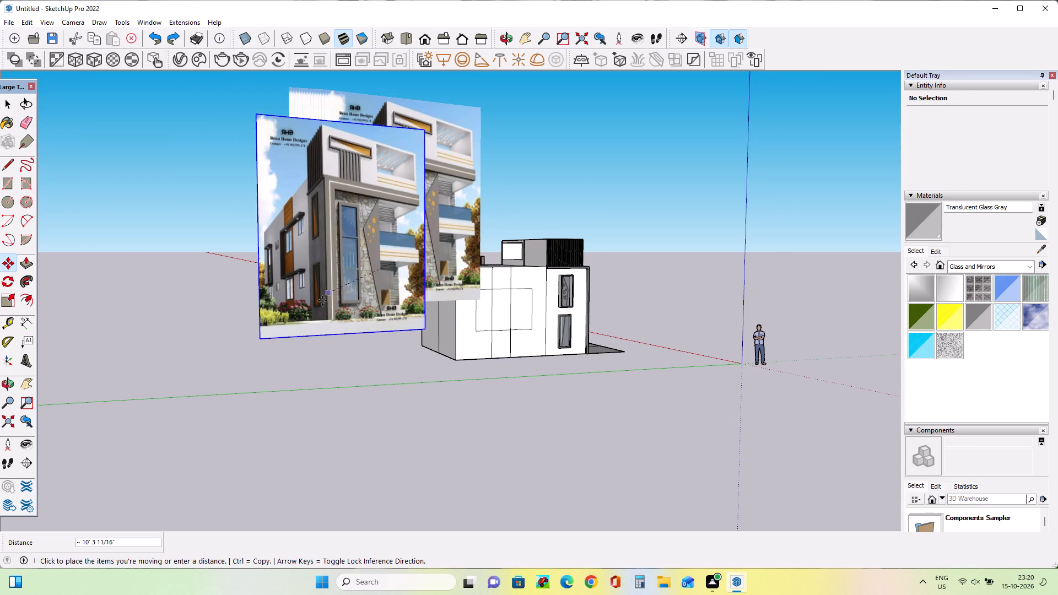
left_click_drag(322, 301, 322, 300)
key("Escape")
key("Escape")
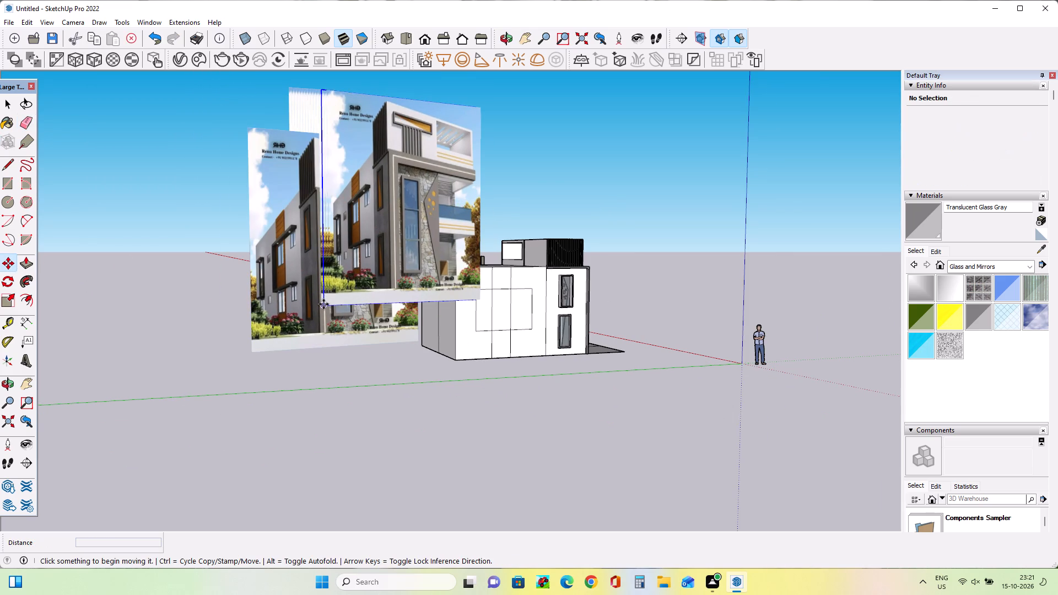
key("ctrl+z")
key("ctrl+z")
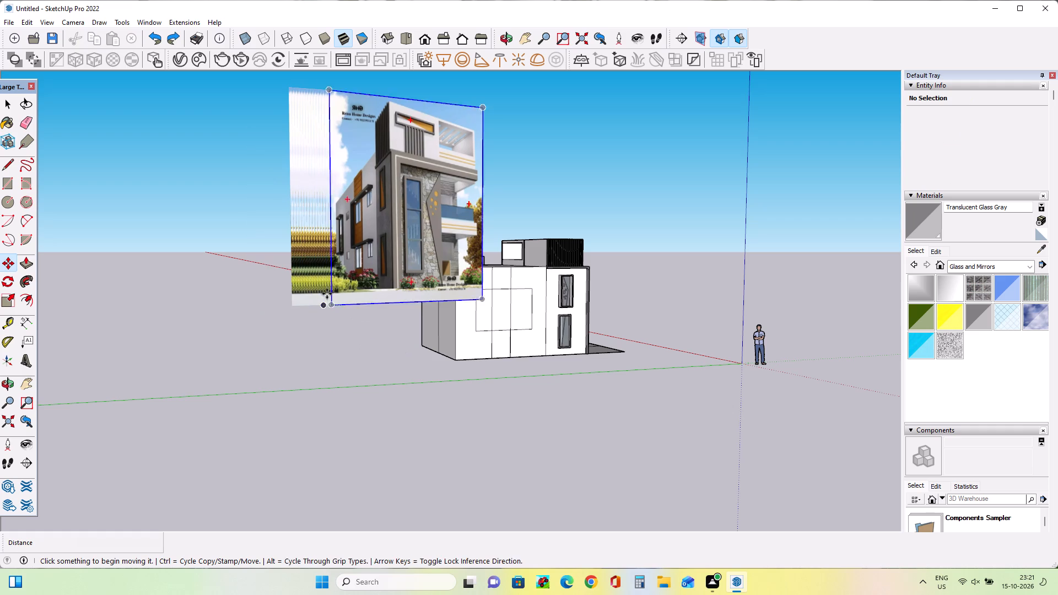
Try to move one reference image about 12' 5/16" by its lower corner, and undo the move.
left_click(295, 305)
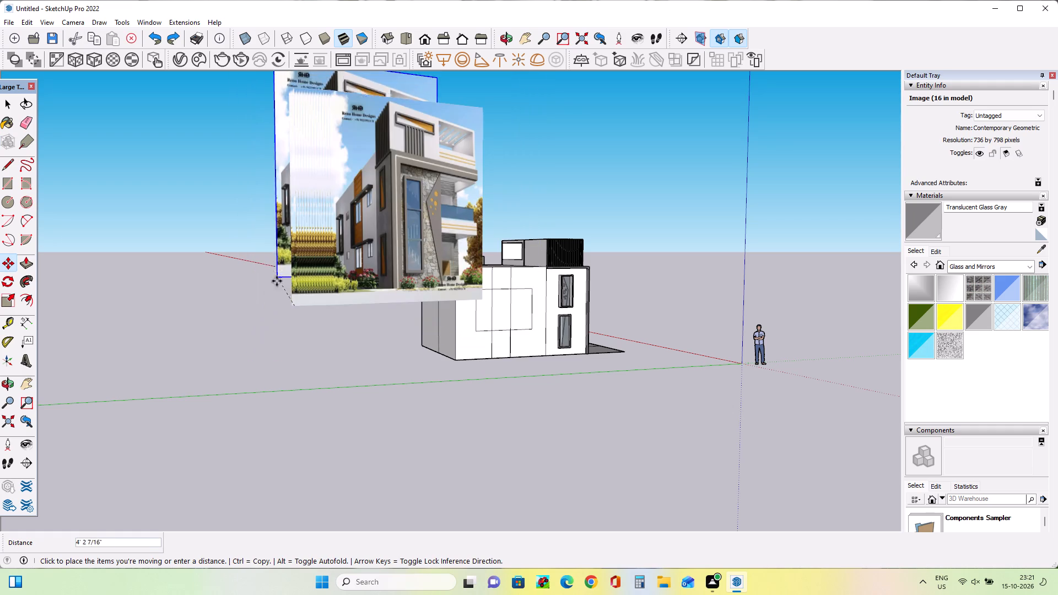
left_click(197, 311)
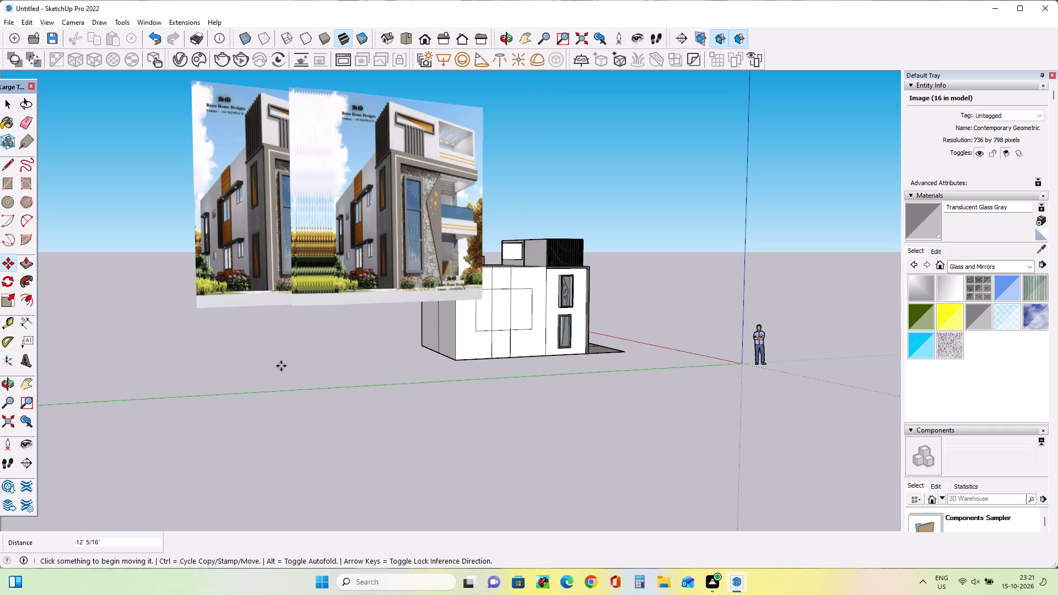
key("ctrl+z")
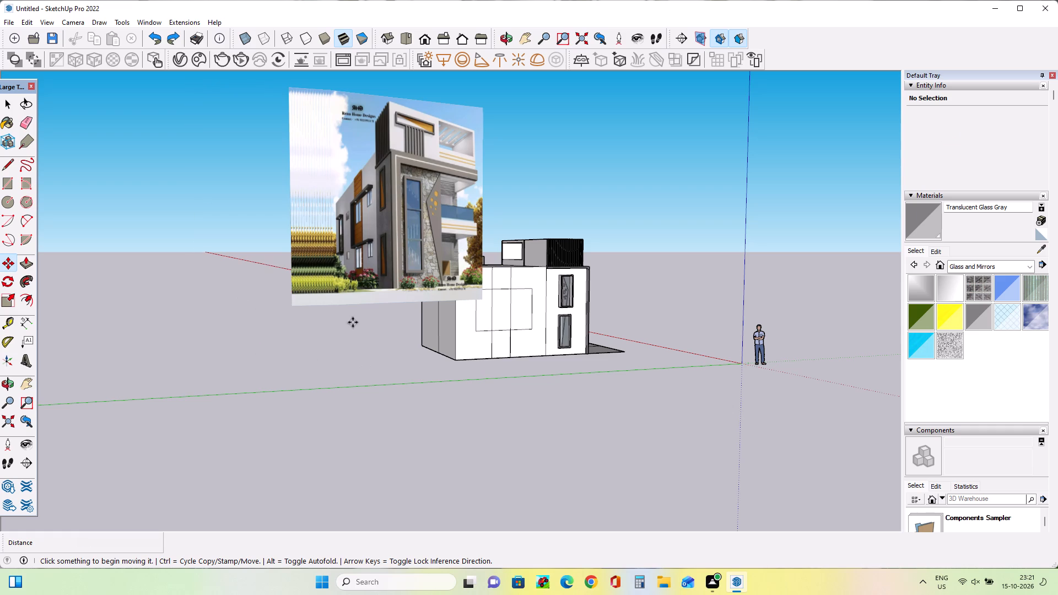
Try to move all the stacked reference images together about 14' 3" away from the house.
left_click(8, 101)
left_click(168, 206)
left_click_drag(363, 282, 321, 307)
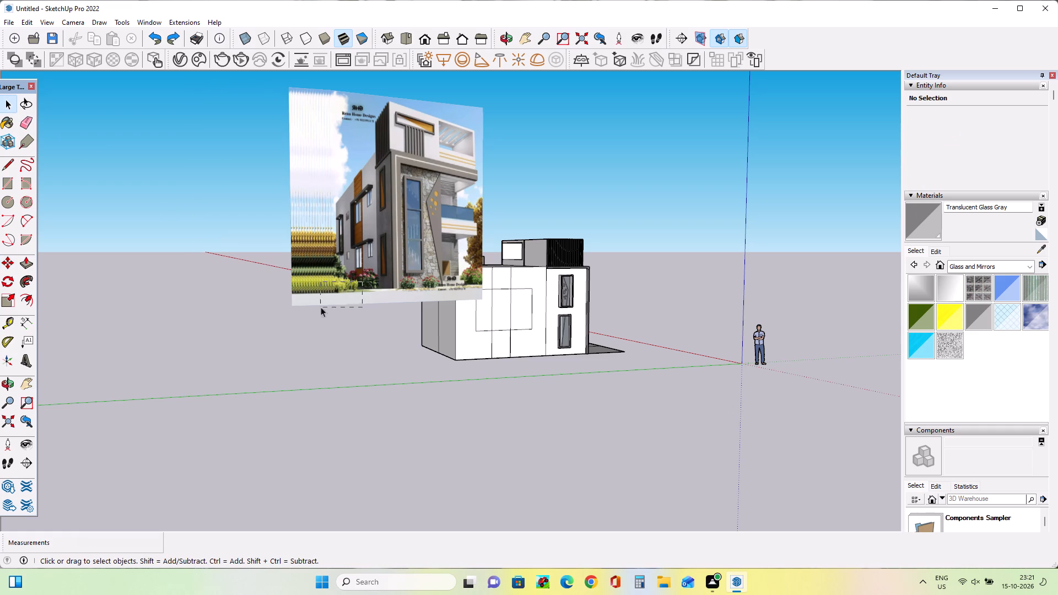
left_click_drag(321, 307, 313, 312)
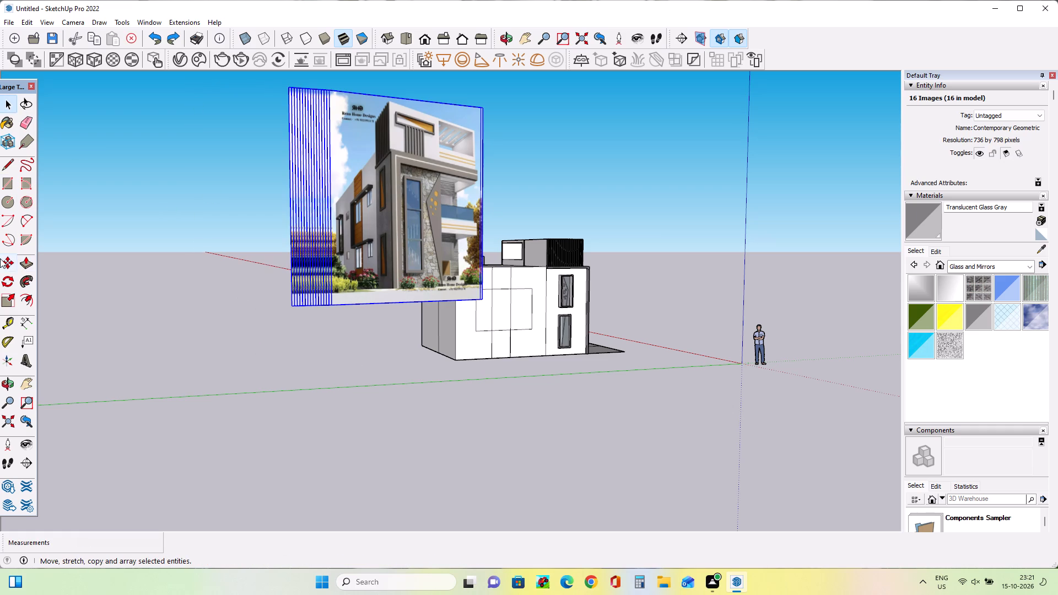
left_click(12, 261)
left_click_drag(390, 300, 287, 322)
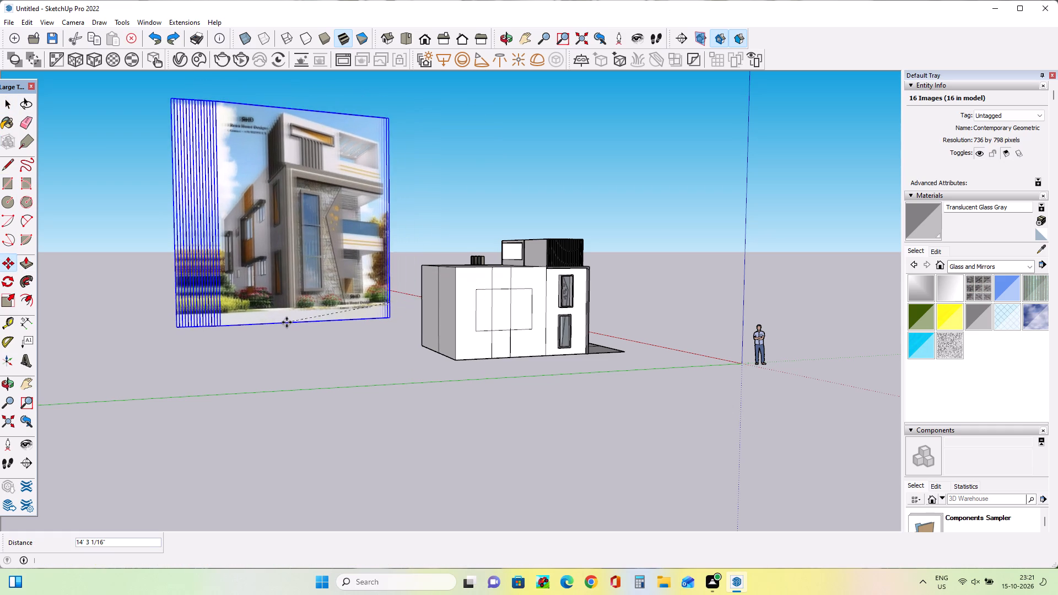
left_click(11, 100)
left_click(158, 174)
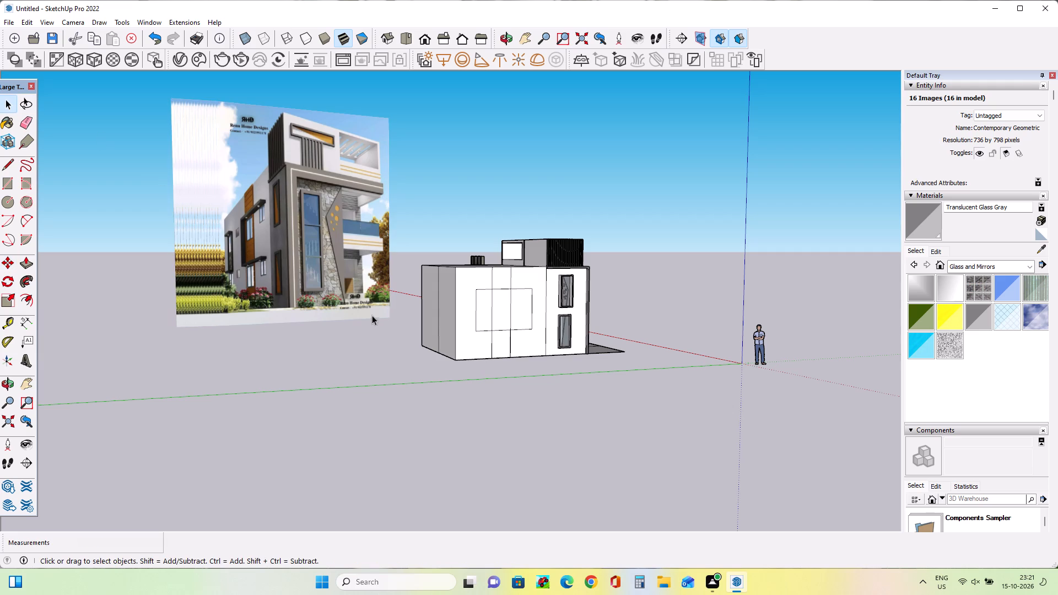
Inspect the stacked reference image copies beside the house one at a time.
middle_click_drag(304, 313, 313, 306)
scroll(242, 274, "up", 9)
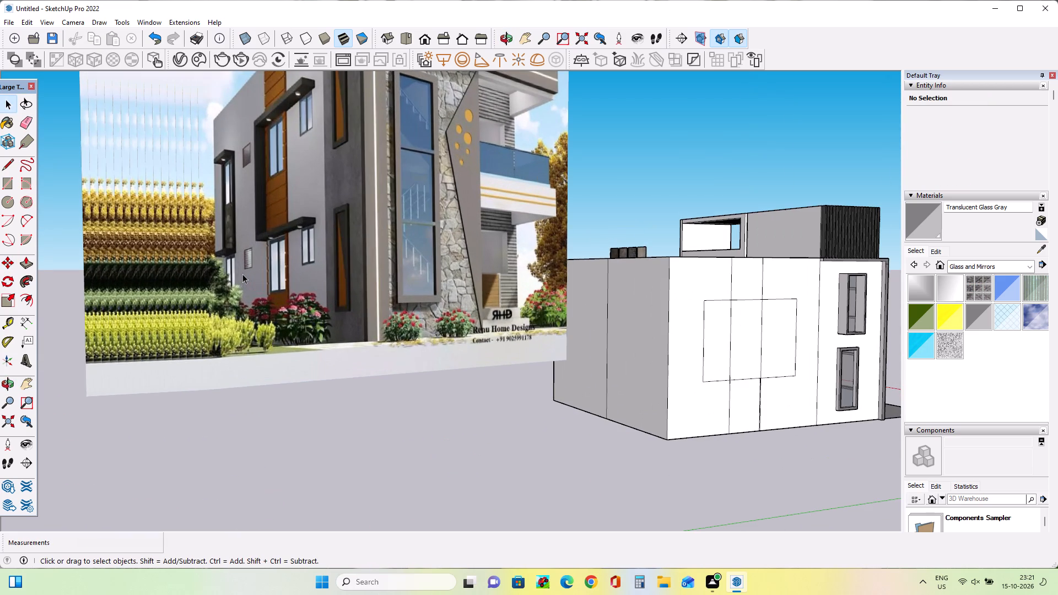
scroll(242, 274, "down", 4)
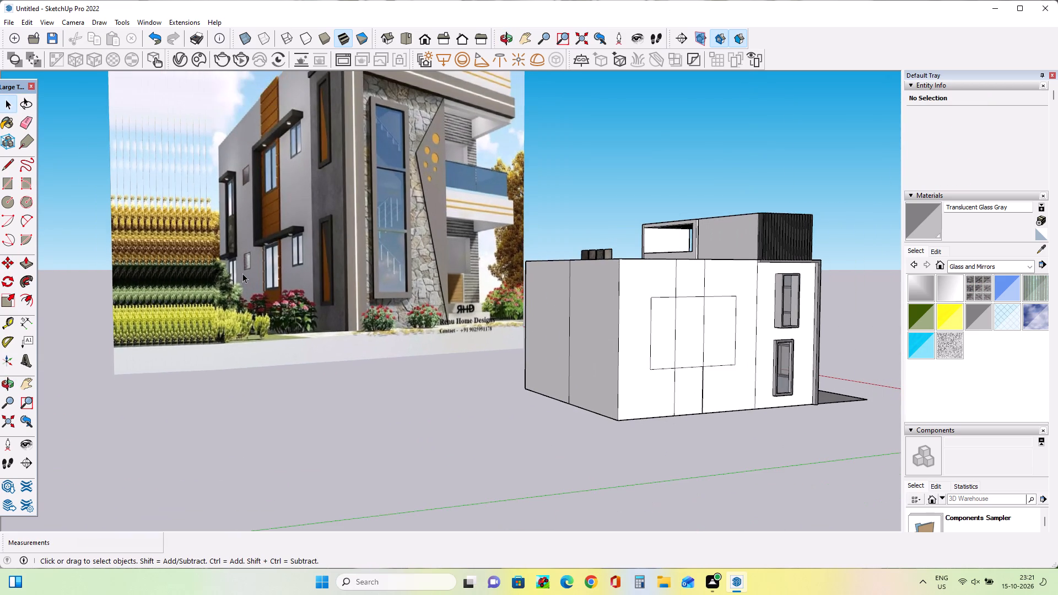
left_click(171, 289)
left_click(191, 299)
left_click(207, 307)
left_click(218, 311)
left_click(239, 313)
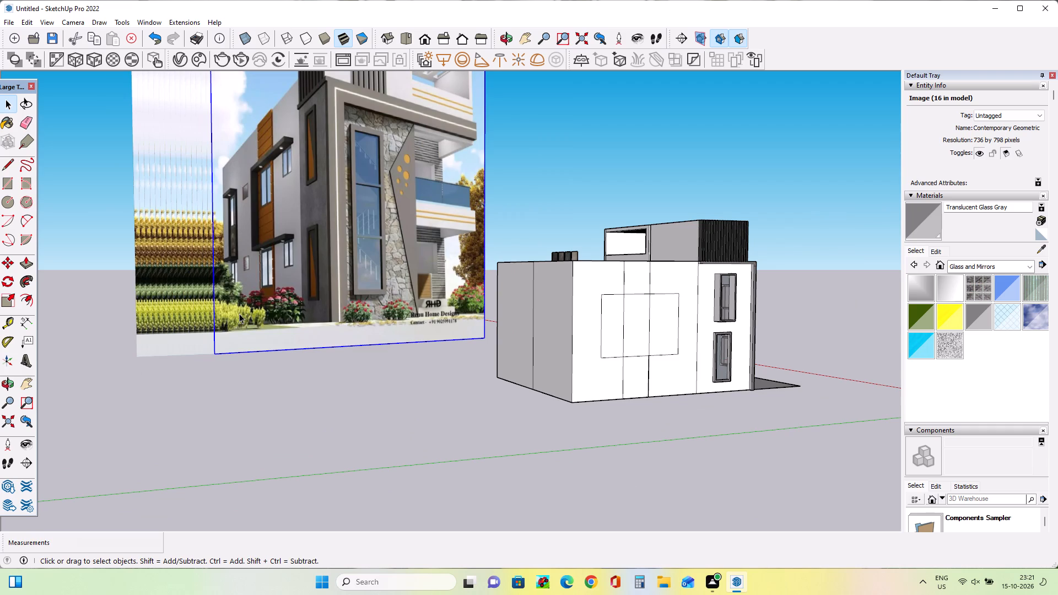
left_click(235, 313)
left_click(203, 315)
left_click(193, 316)
left_click(176, 318)
left_click(161, 318)
left_click(155, 318)
left_click(149, 320)
left_click_drag(211, 320, 230, 322)
left_click(253, 323)
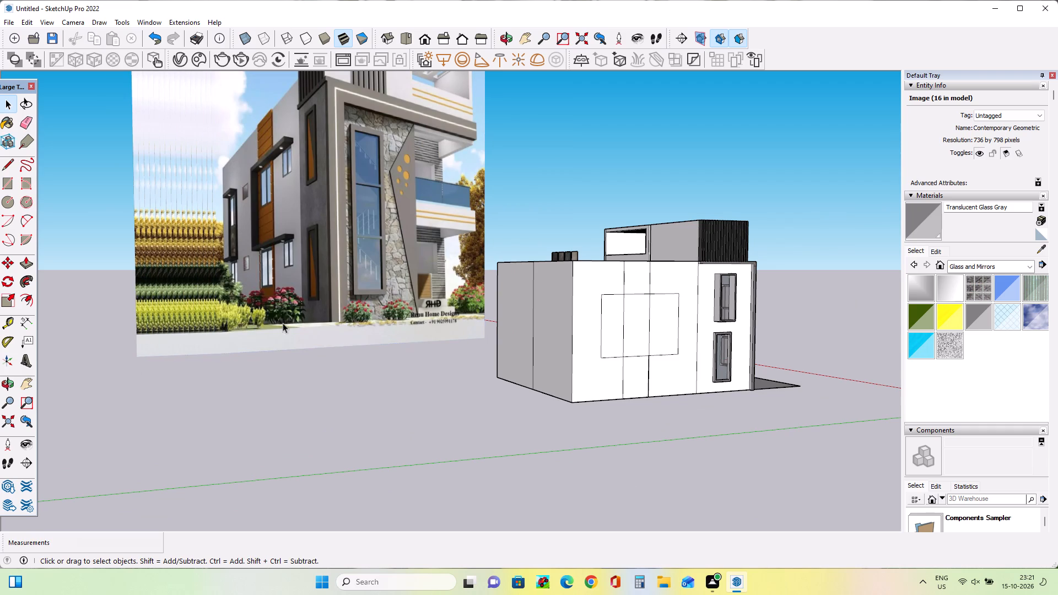
left_click(312, 323)
Undo the group image move and the strip and window-surround lines drawn on the side wall.
key("ctrl+z")
key("ctrl+z")
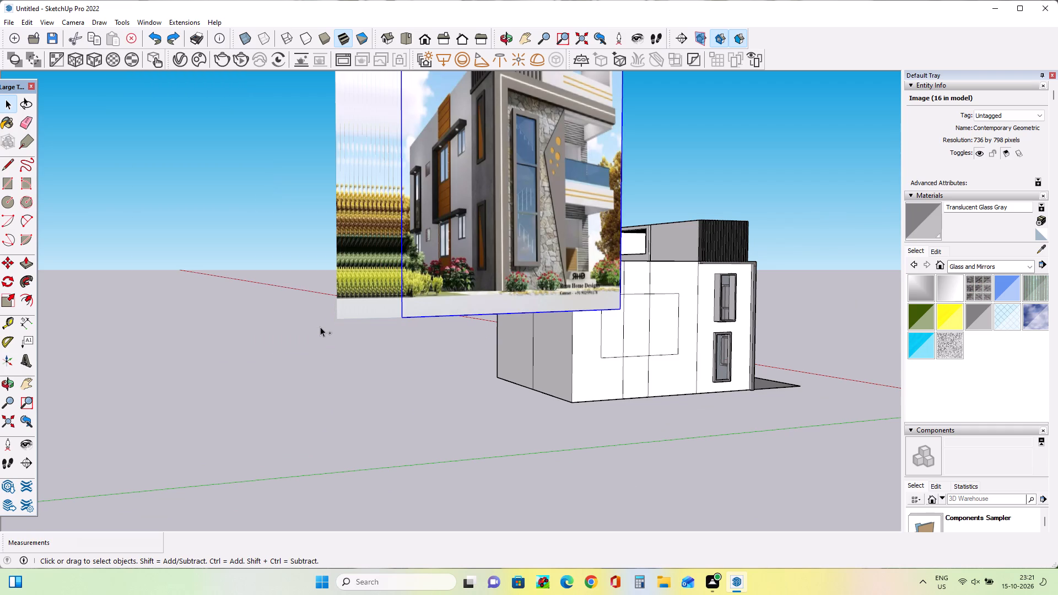
key("ctrl+z")
key("ctrl+z")
key("ctrl+z")
key("ctrl+z")
key("ctrl+z")
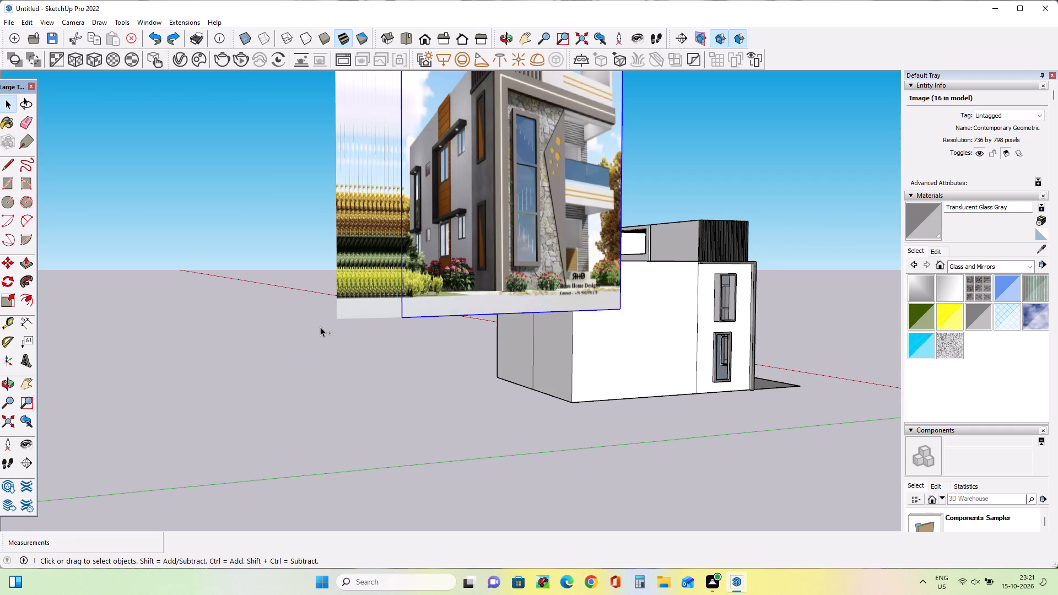
Delete the overlapping duplicates of the reference image one by one, keeping a single copy beside the house.
middle_click_drag(795, 397, 677, 392)
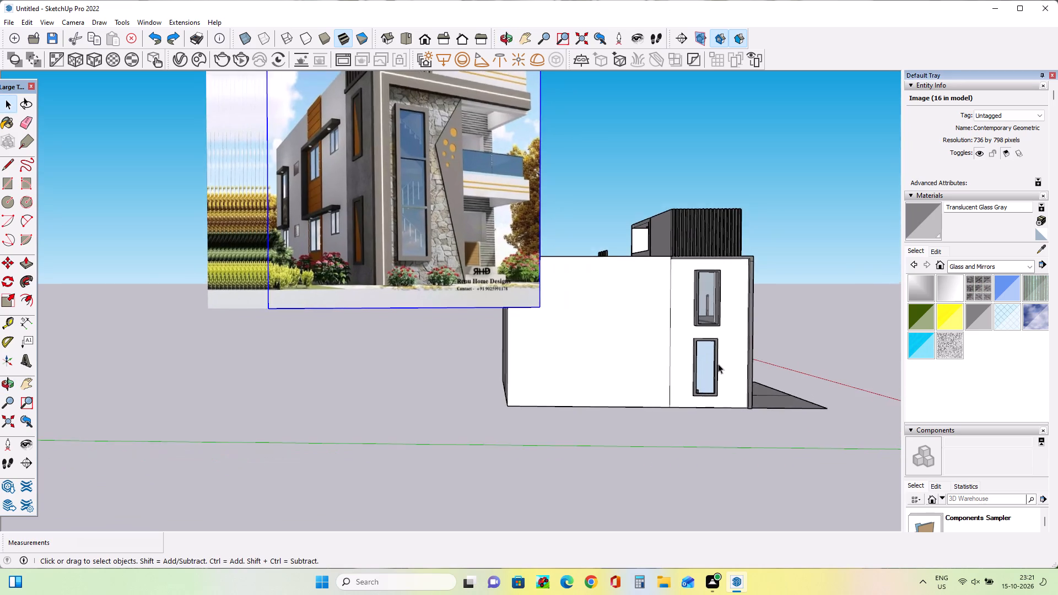
scroll(719, 363, "up", 3)
middle_click_drag(719, 363, 727, 367)
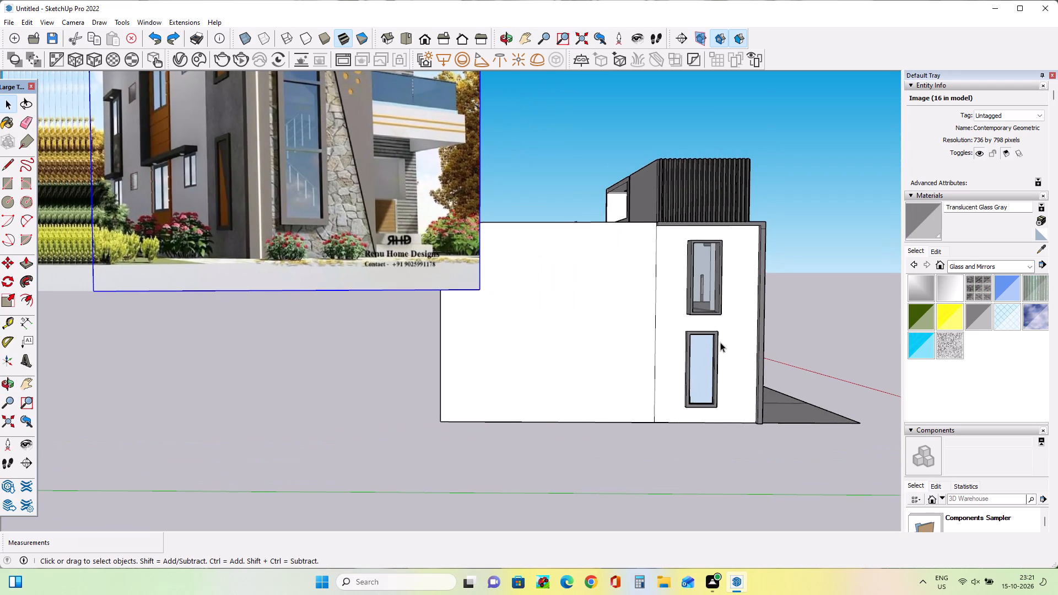
scroll(720, 342, "up", 3)
middle_click_drag(720, 342, 736, 355)
scroll(737, 356, "down", 2)
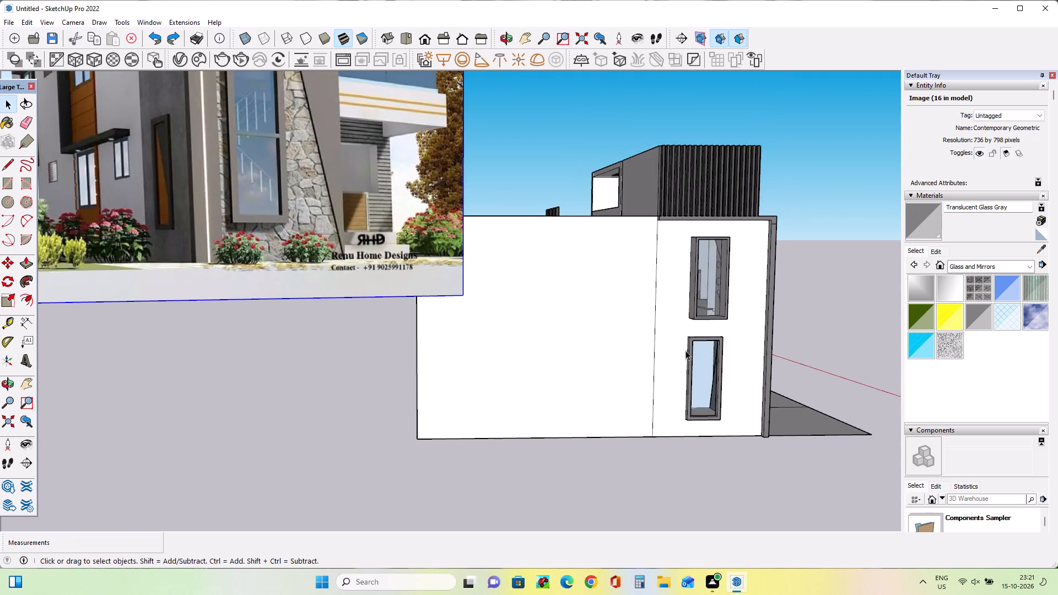
scroll(683, 350, "down", 4)
left_click(3, 185)
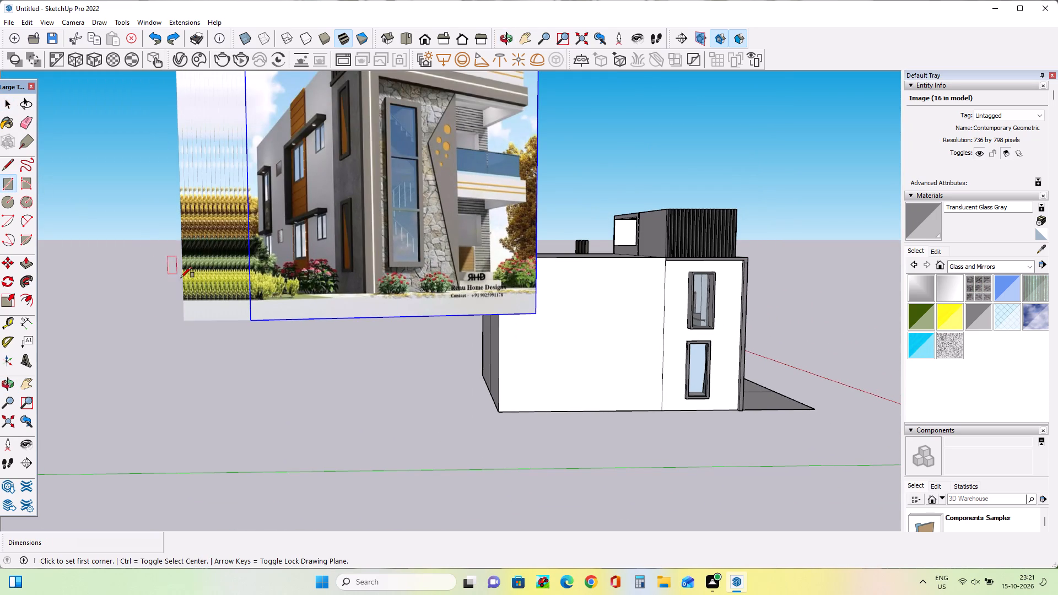
left_click(8, 104)
left_click(234, 235)
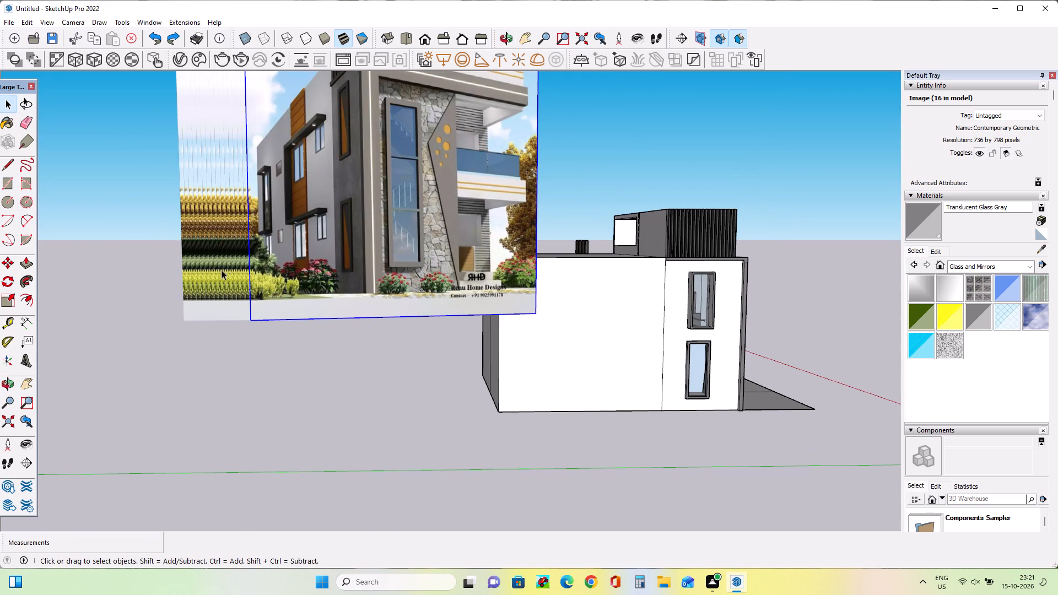
key("Delete")
left_click(226, 252)
key("Delete")
left_click(226, 251)
key("Delete")
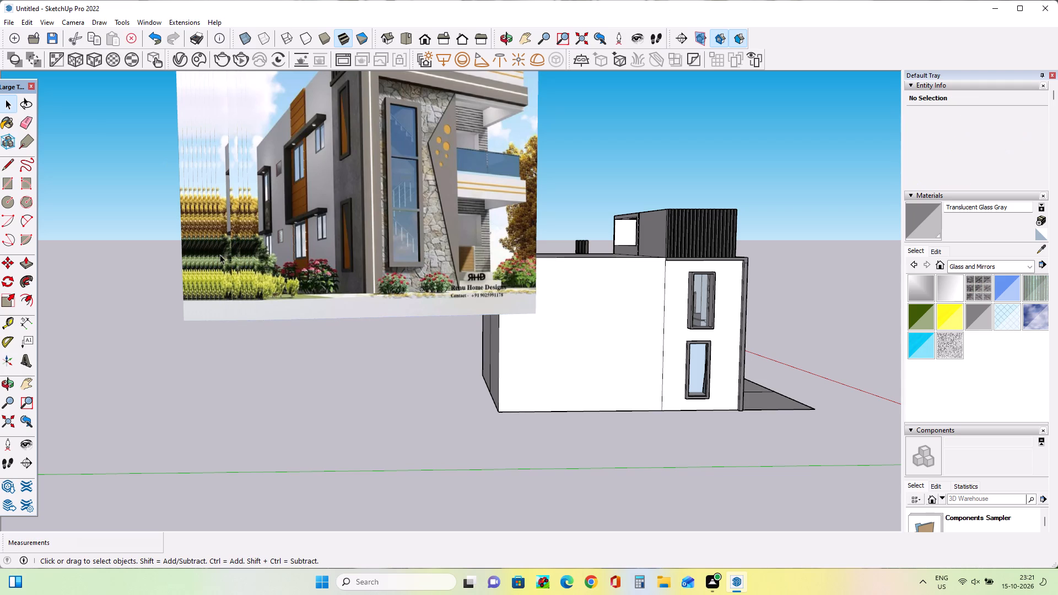
left_click(220, 255)
key("Delete")
left_click(217, 255)
key("Delete")
left_click(205, 257)
key("Delete")
left_click(195, 257)
key("Delete")
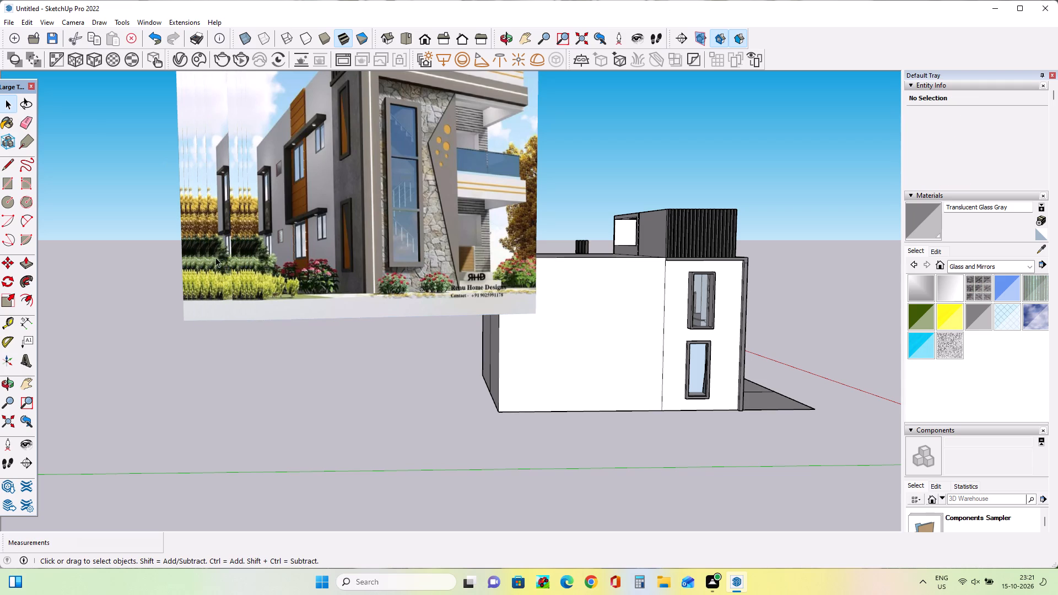
left_click(215, 257)
key("Delete")
left_click(216, 257)
key("Delete")
left_click(225, 268)
key("Delete")
key("Delete")
left_click(235, 274)
key("Delete")
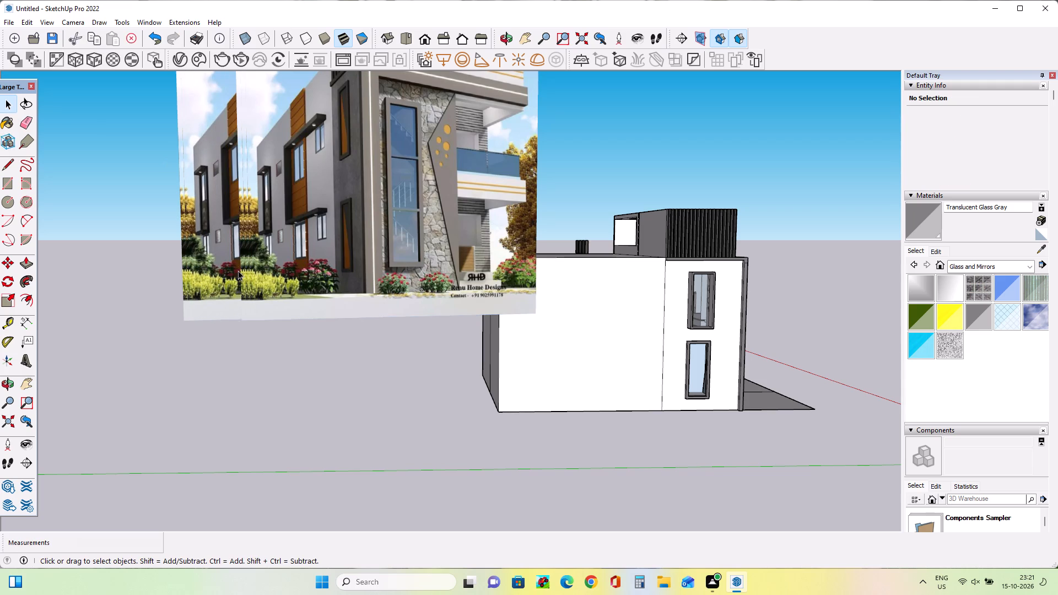
left_click(238, 271)
key("Delete")
left_click(258, 277)
key("Delete")
left_click(258, 277)
left_click(225, 277)
key("Delete")
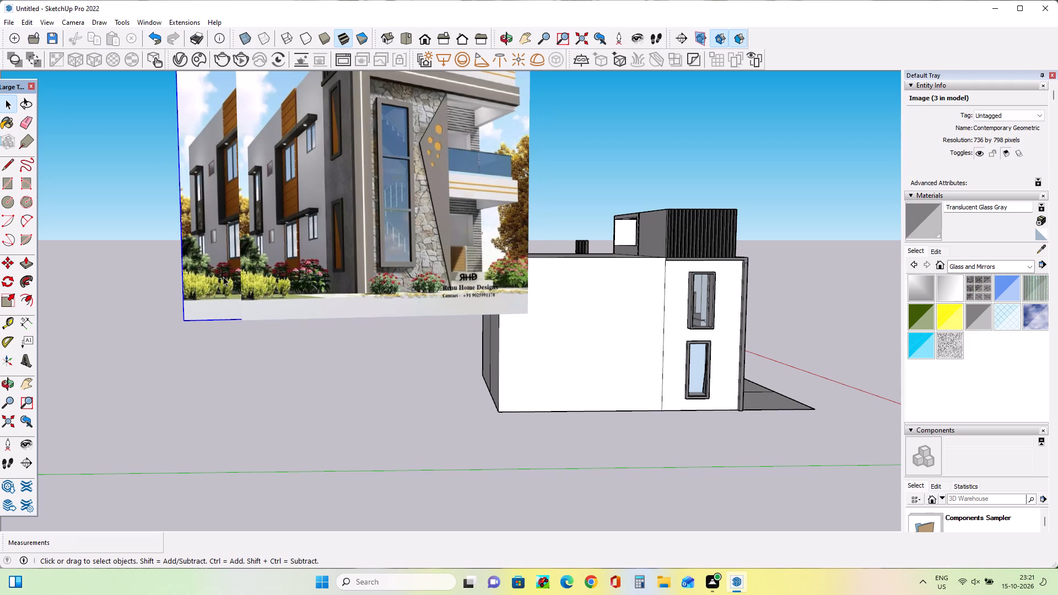
left_click(223, 277)
key("Delete")
Draw a window-surround rectangle about 9' 5" by 6' 5" on the blank part of the side wall.
scroll(208, 291, "down", 6)
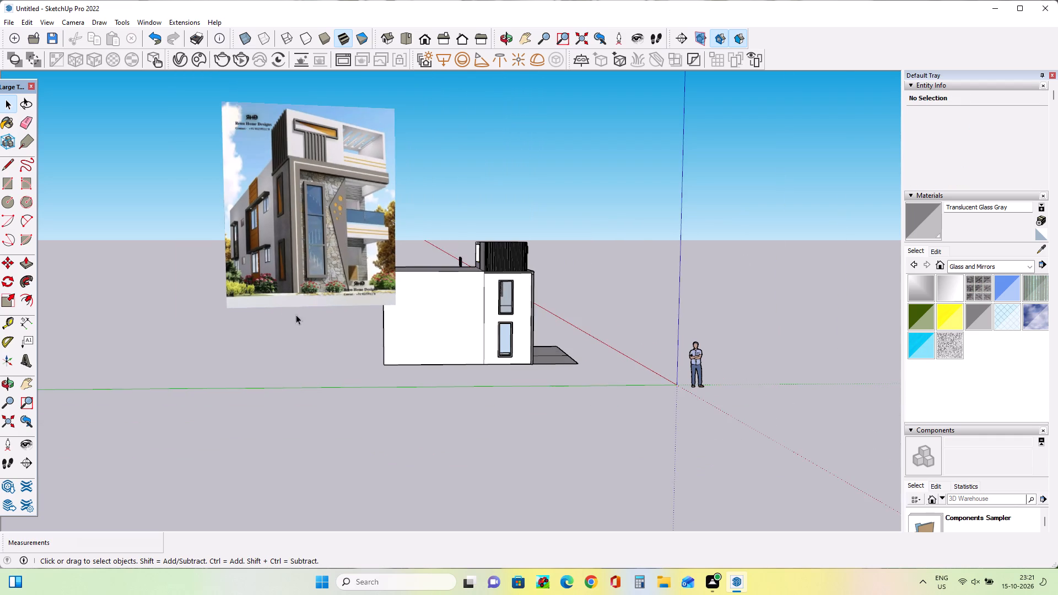
middle_click_drag(395, 332, 418, 348)
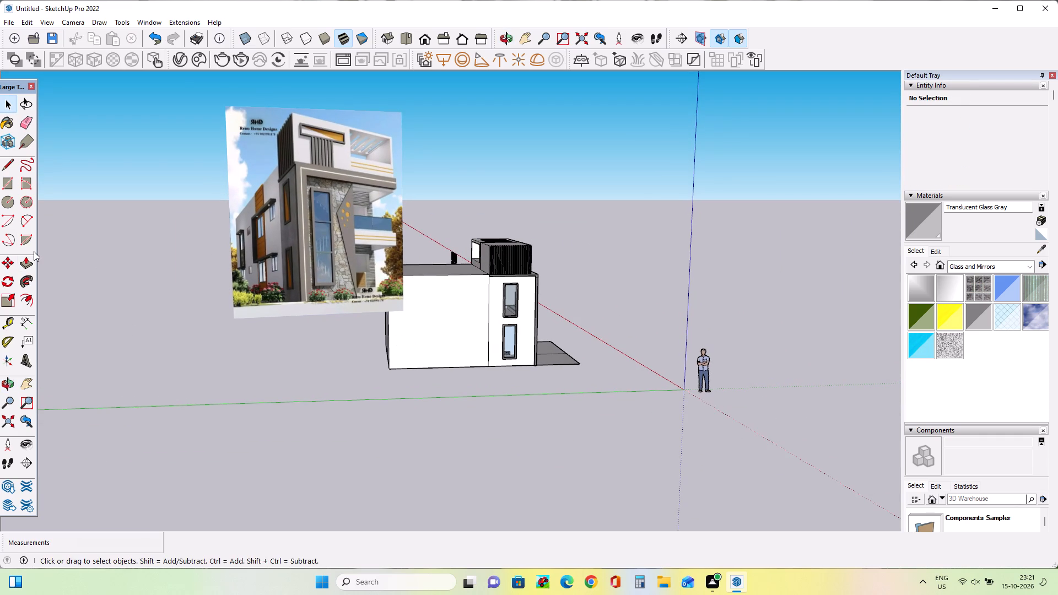
left_click(11, 190)
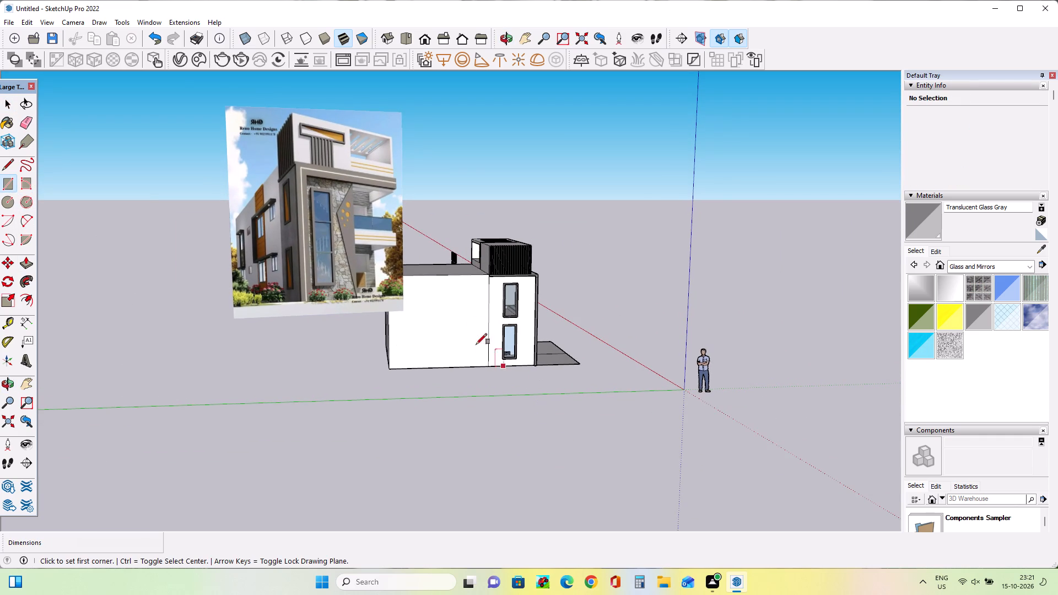
scroll(467, 317, "up", 3)
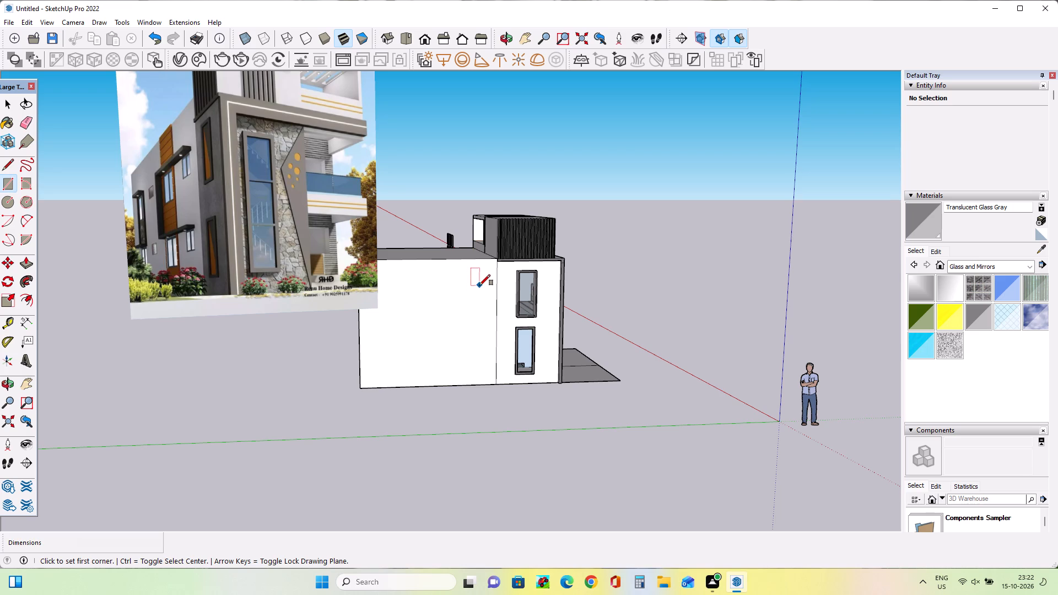
left_click(478, 289)
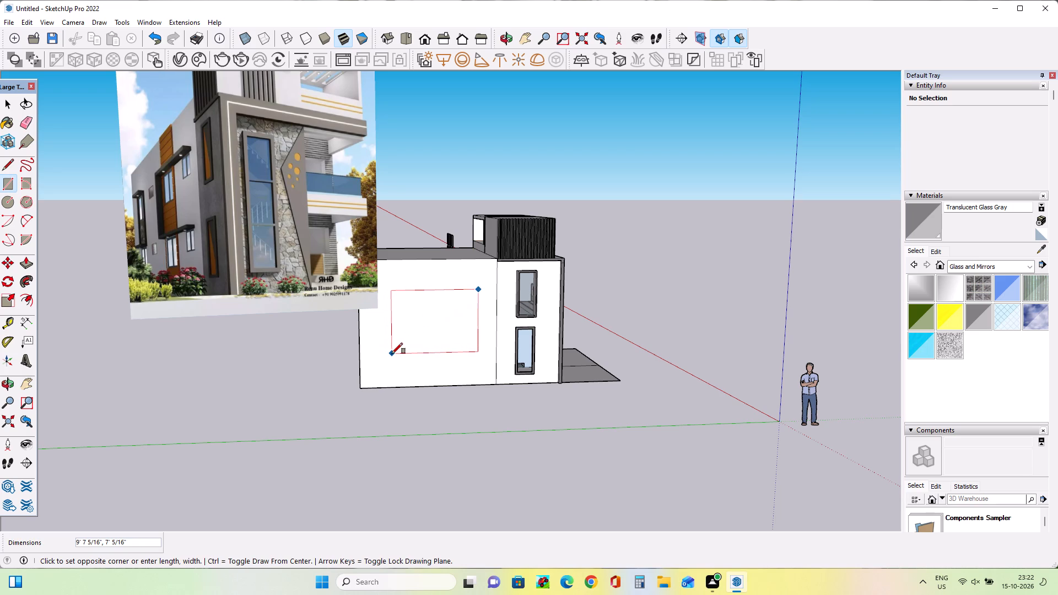
left_click(393, 348)
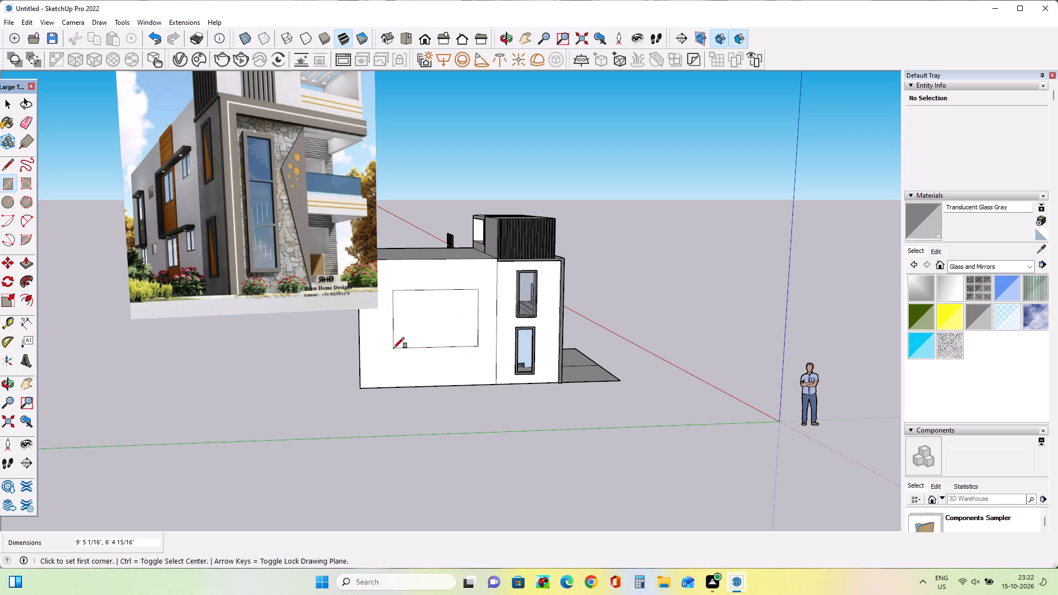
Draw a full-height vertical strip about 4' 8" wide across the surround, from the wall's top edge to its base.
left_click(406, 262)
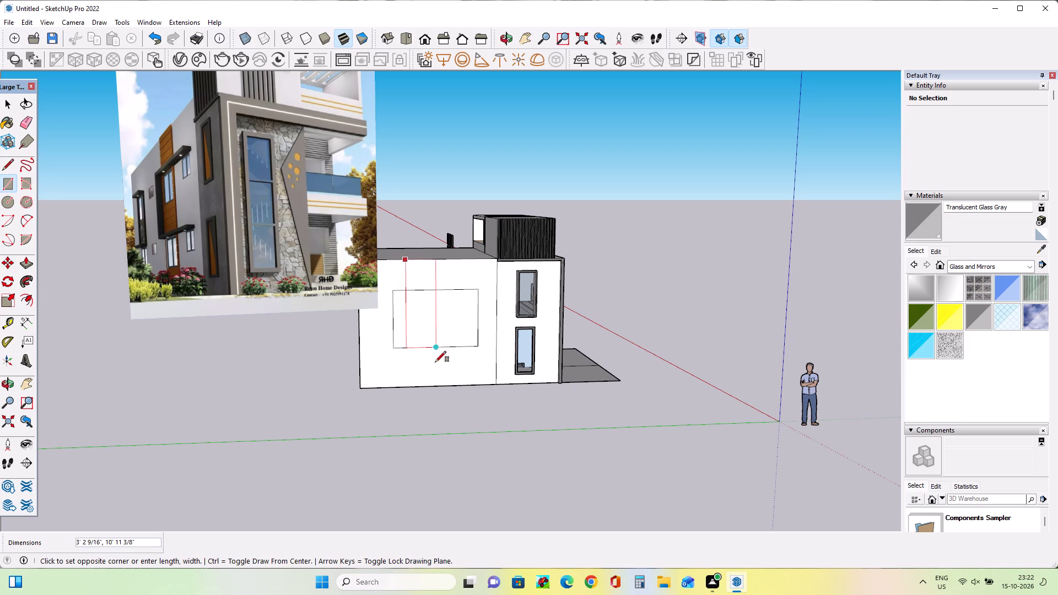
left_click(449, 388)
Draw a window rectangle about 2' 9" by 5' 6" inside the strip, starting from the surround's top edge.
middle_click_drag(481, 387, 482, 386)
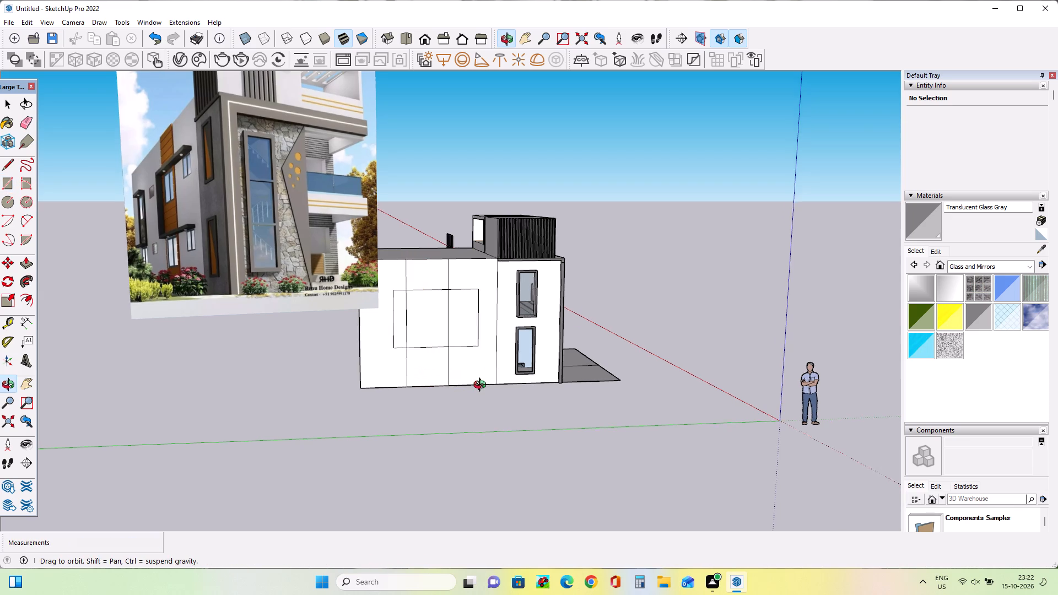
middle_click_drag(482, 386, 498, 381)
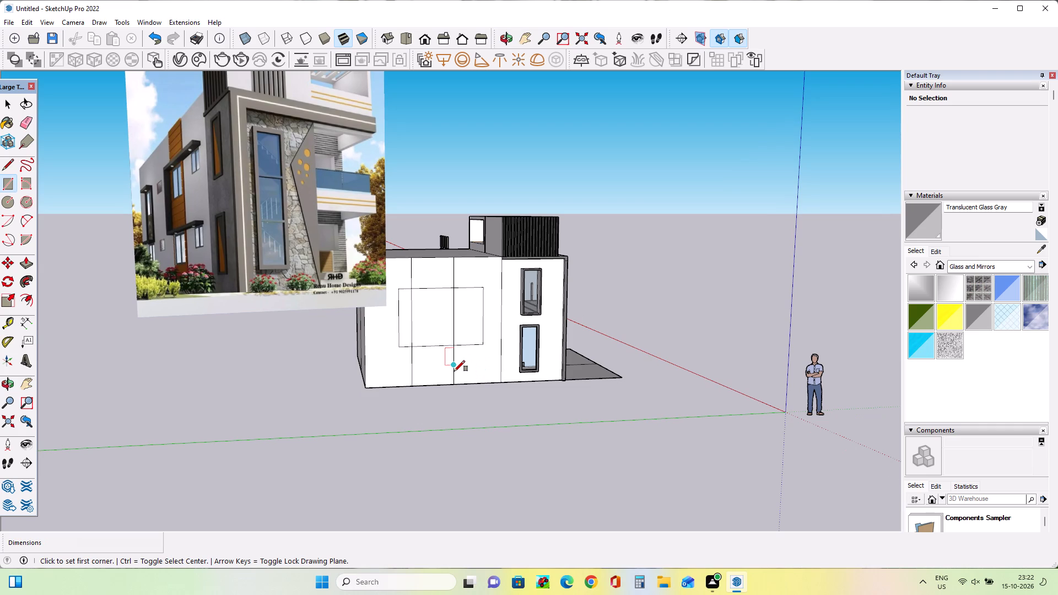
left_click(422, 289)
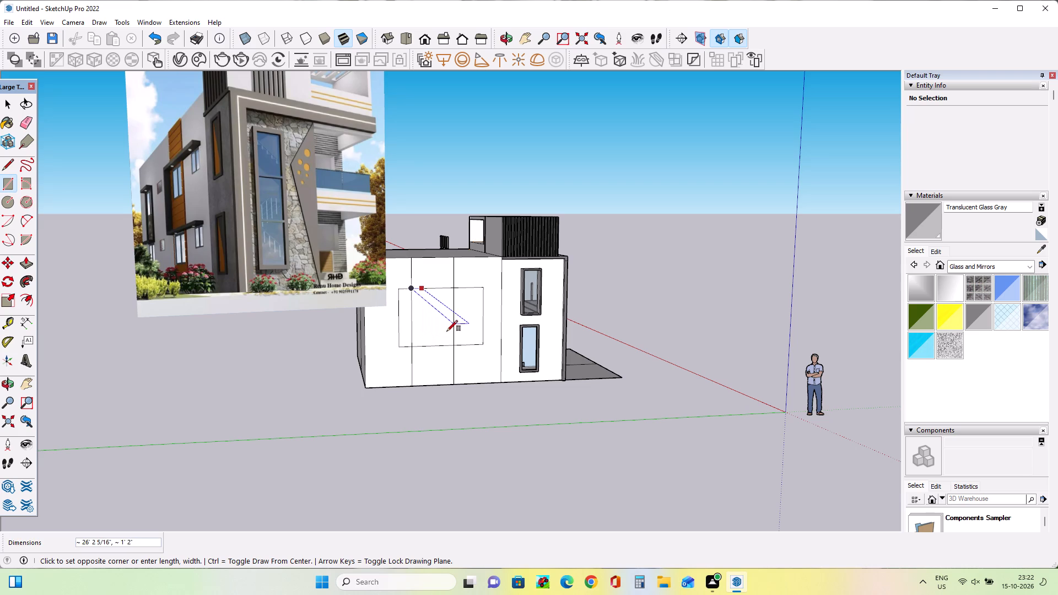
left_click(443, 289)
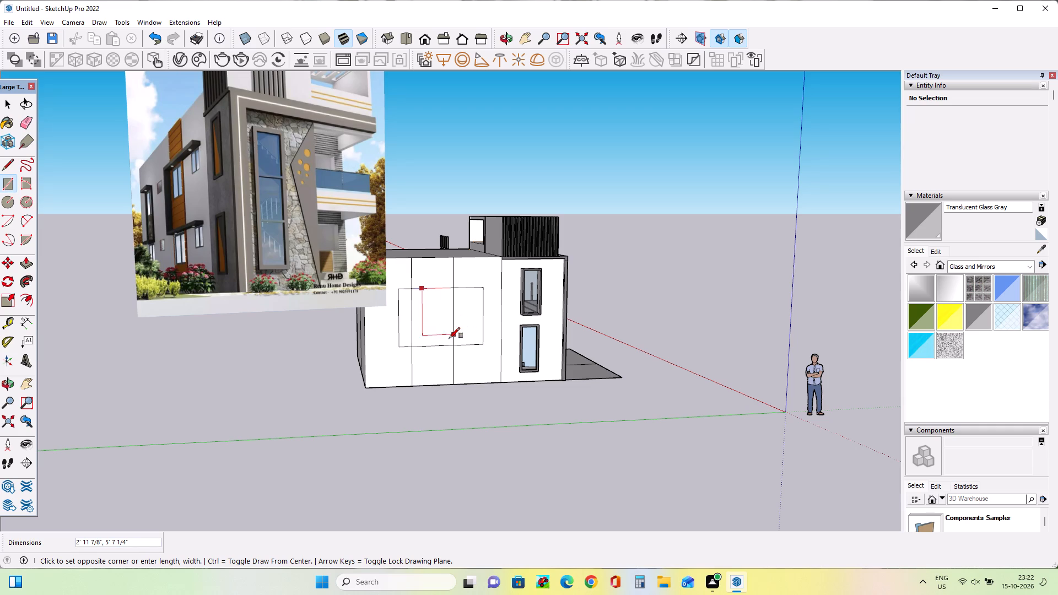
left_click(447, 337)
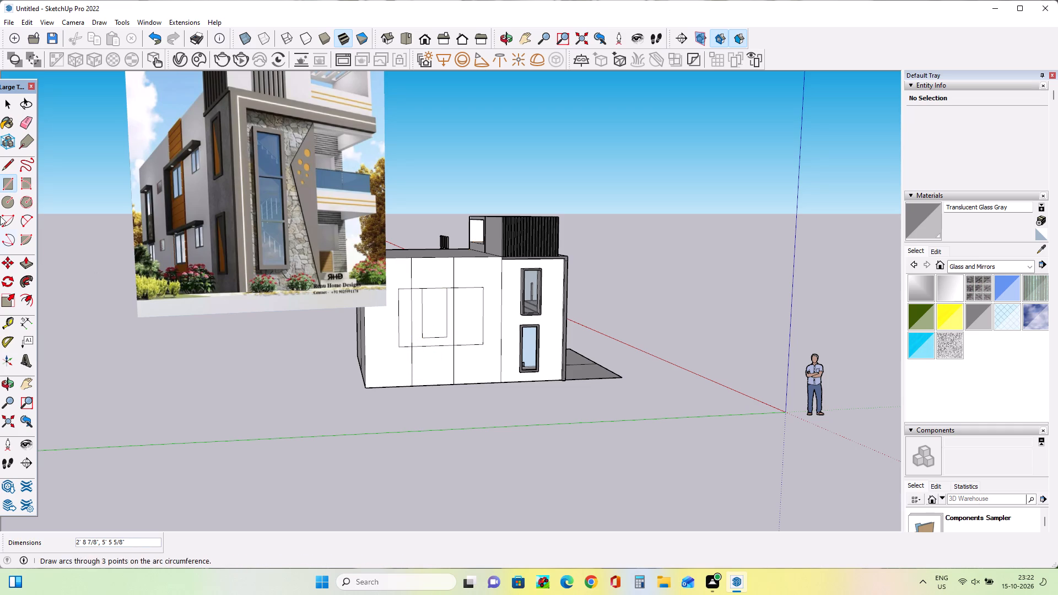
Shorten the window rectangle by drawing a horizontal line across its lower part and erasing the outline below it.
left_click(10, 157)
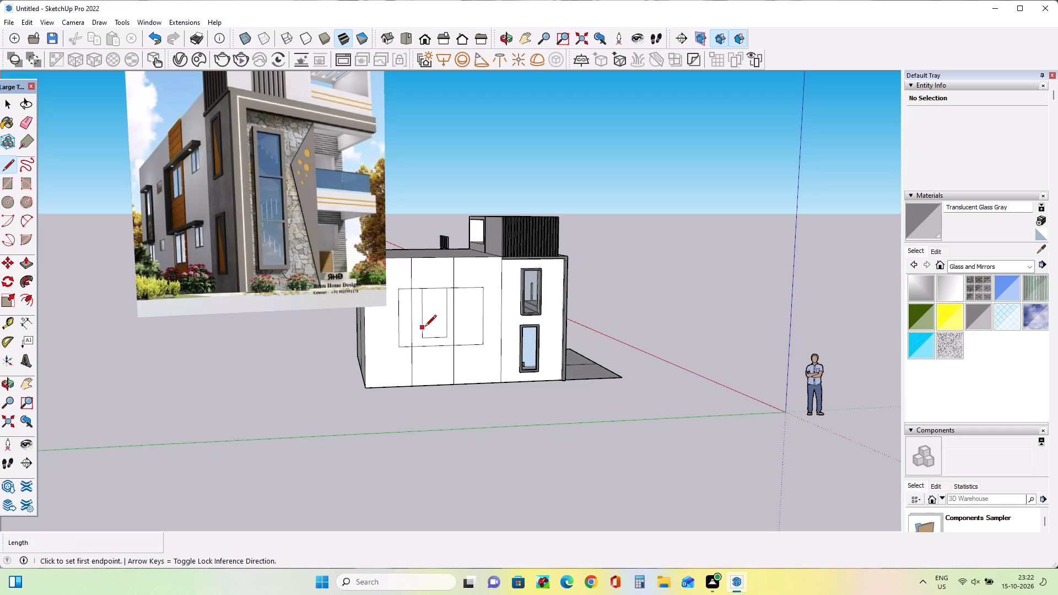
left_click(424, 324)
left_click(447, 327)
left_click(34, 118)
left_click_drag(424, 331, 426, 331)
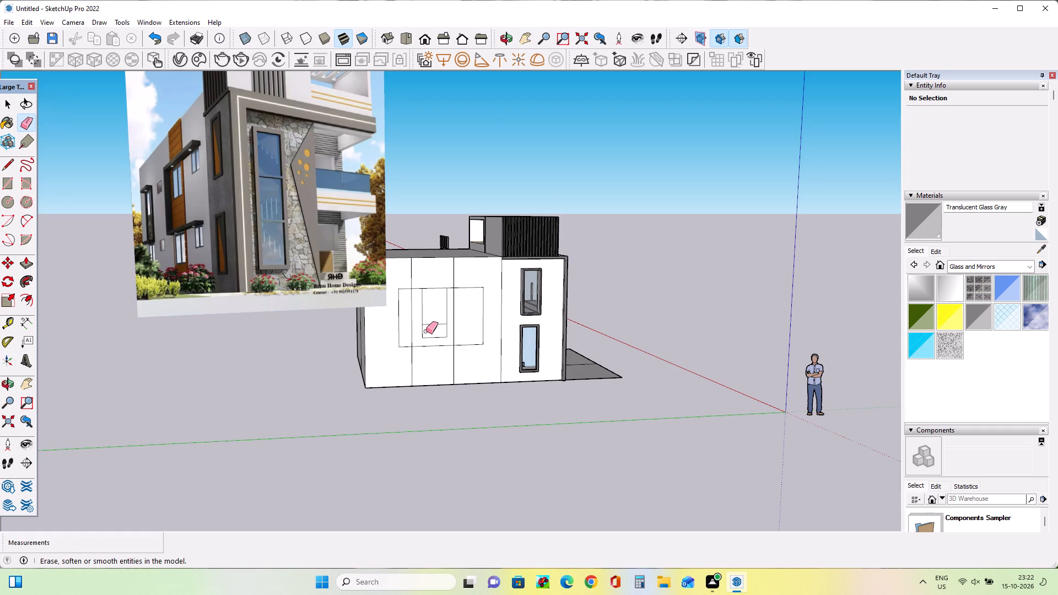
left_click_drag(426, 331, 429, 333)
left_click_drag(420, 333, 428, 338)
left_click(446, 331)
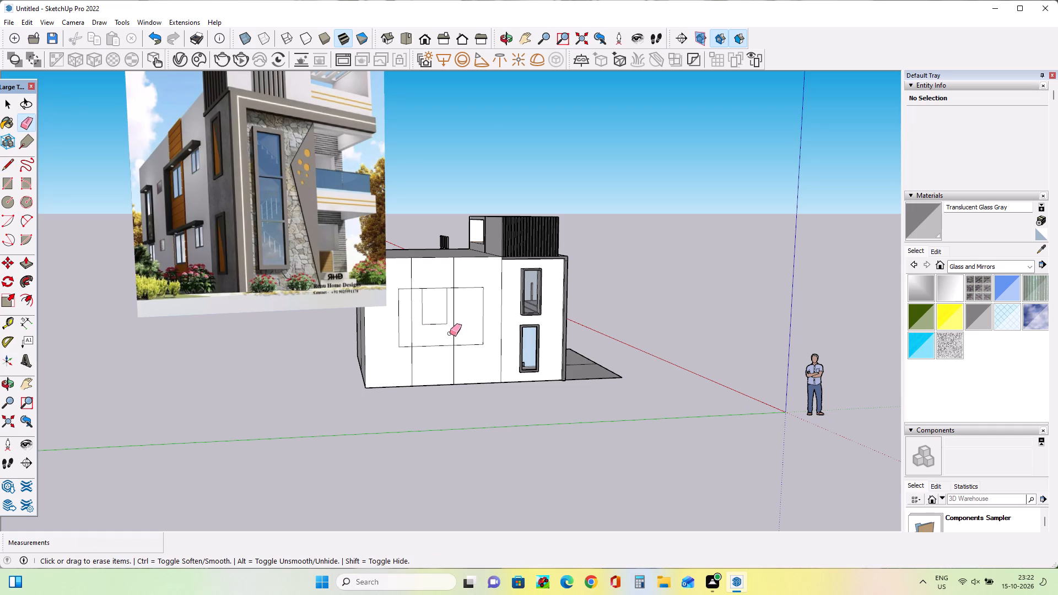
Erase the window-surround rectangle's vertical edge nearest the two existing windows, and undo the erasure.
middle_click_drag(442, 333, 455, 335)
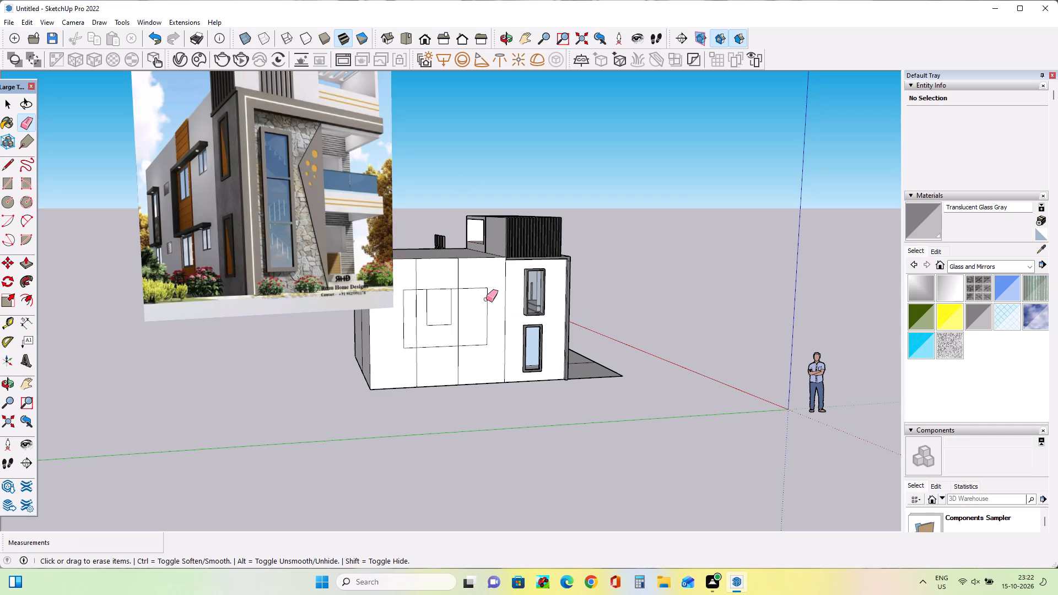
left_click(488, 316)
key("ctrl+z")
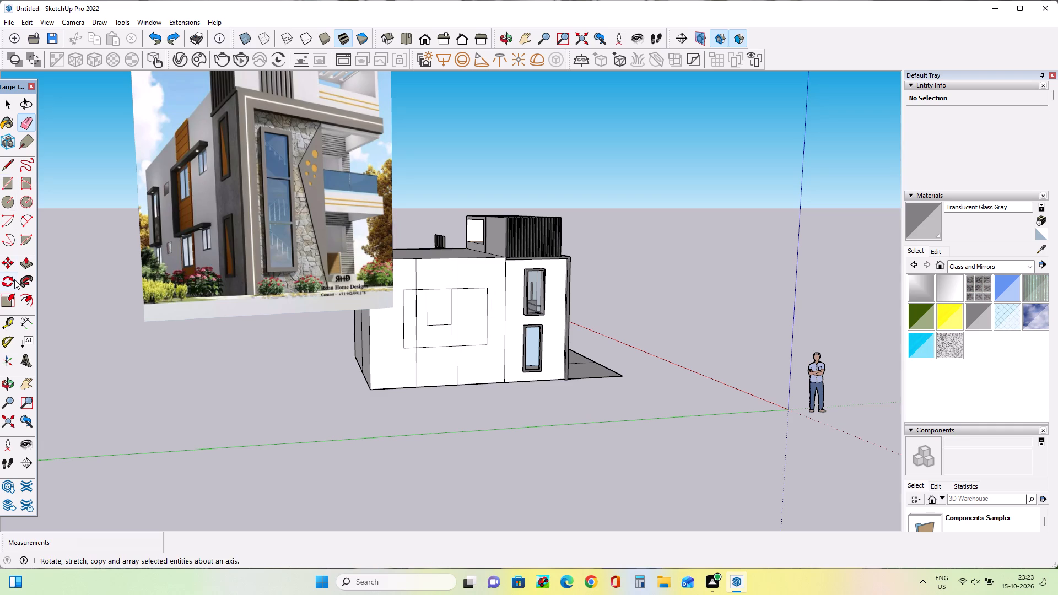
Draw connected inset lines inside the surround's top, far vertical and bottom edges, forming a C-shaped band with horizontals about 8' 7" long.
left_click(32, 301)
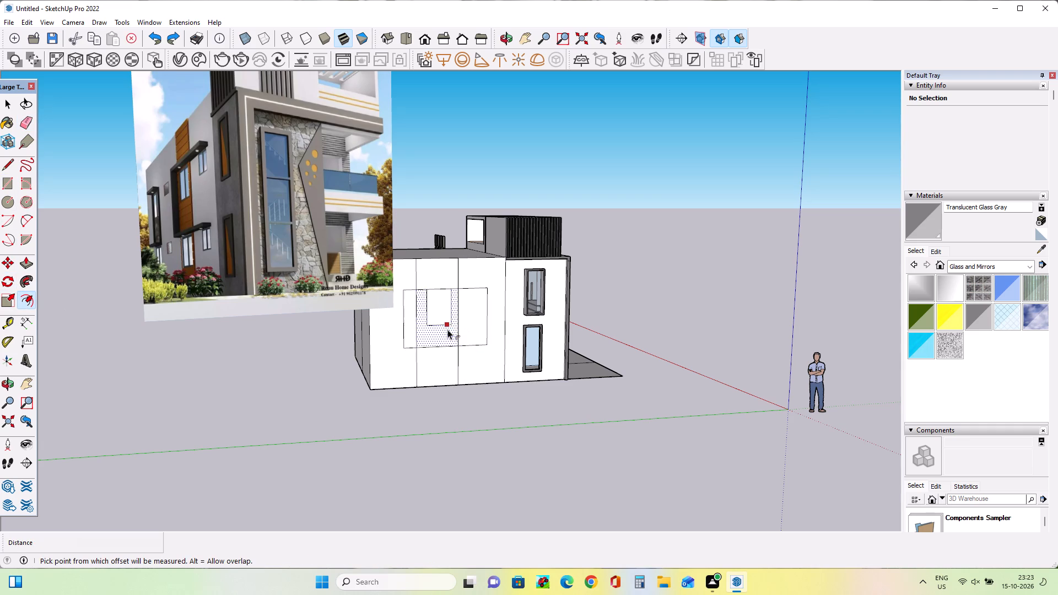
left_click(6, 167)
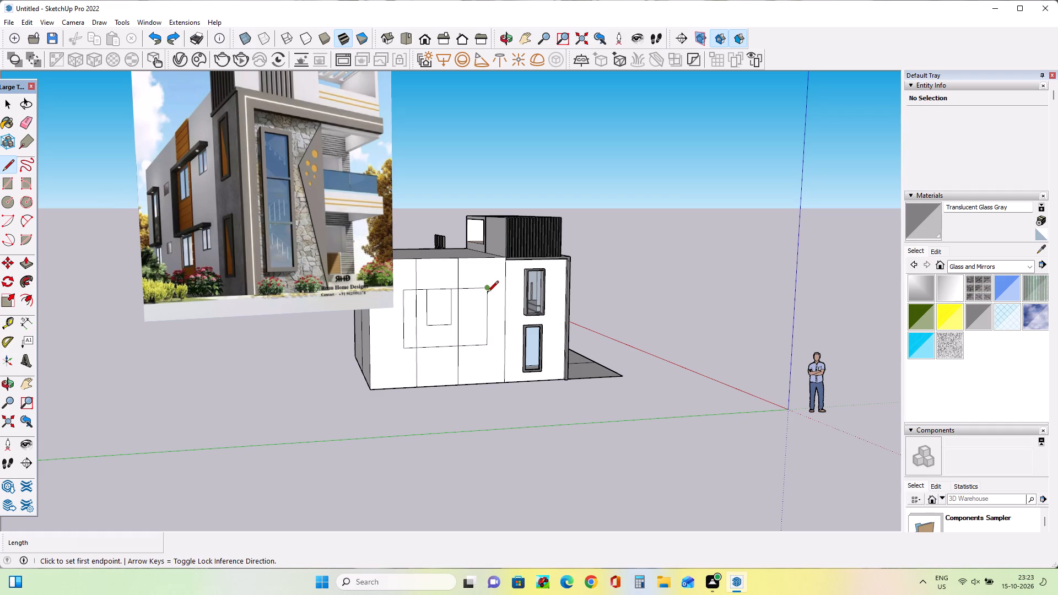
left_click(487, 296)
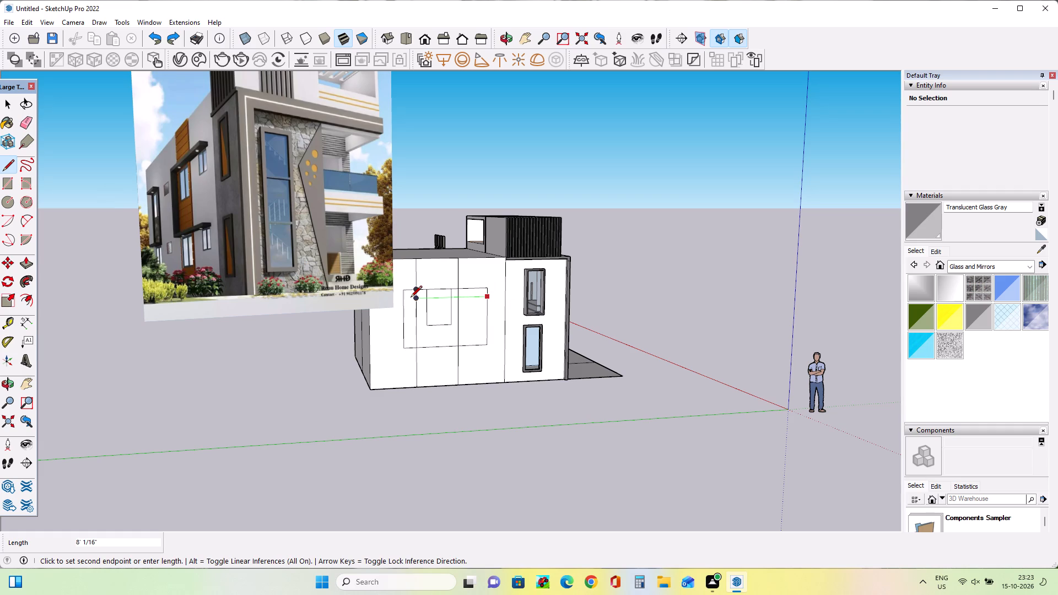
key("Escape")
scroll(498, 297, "up", 7)
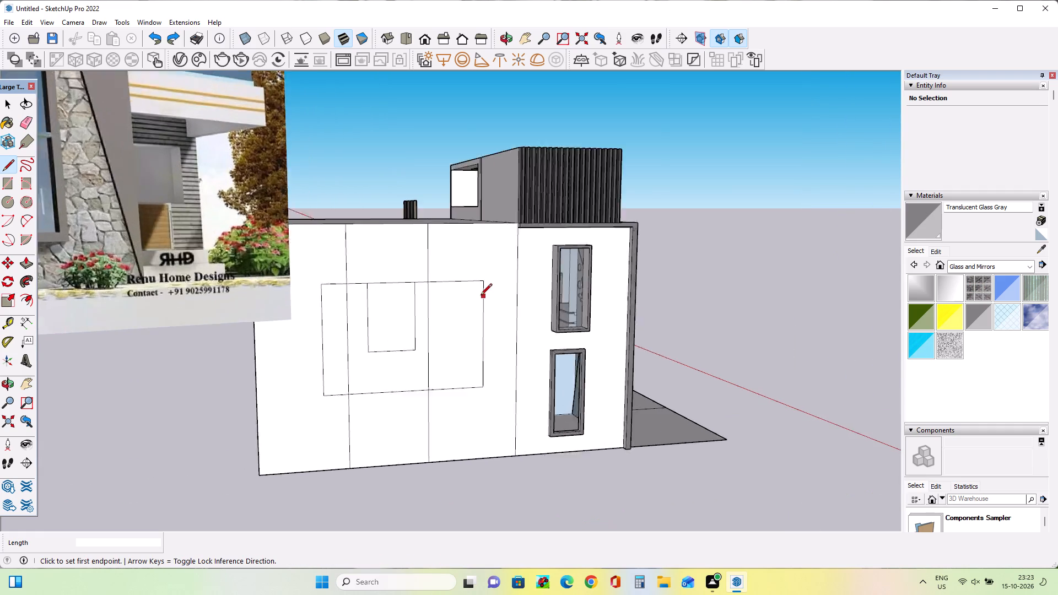
scroll(481, 296, "up", 1)
left_click(485, 286)
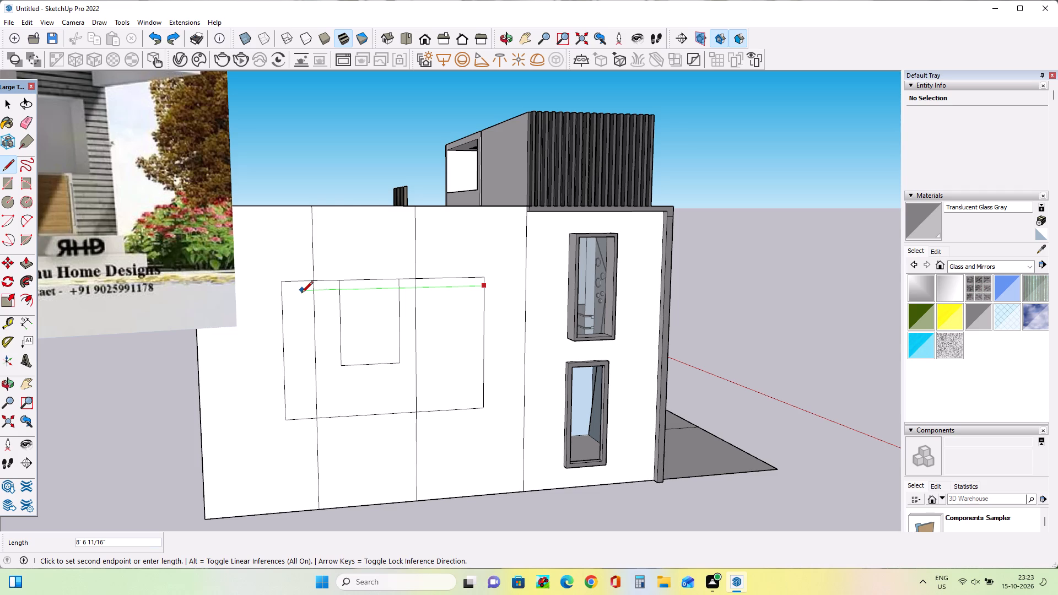
left_click(301, 294)
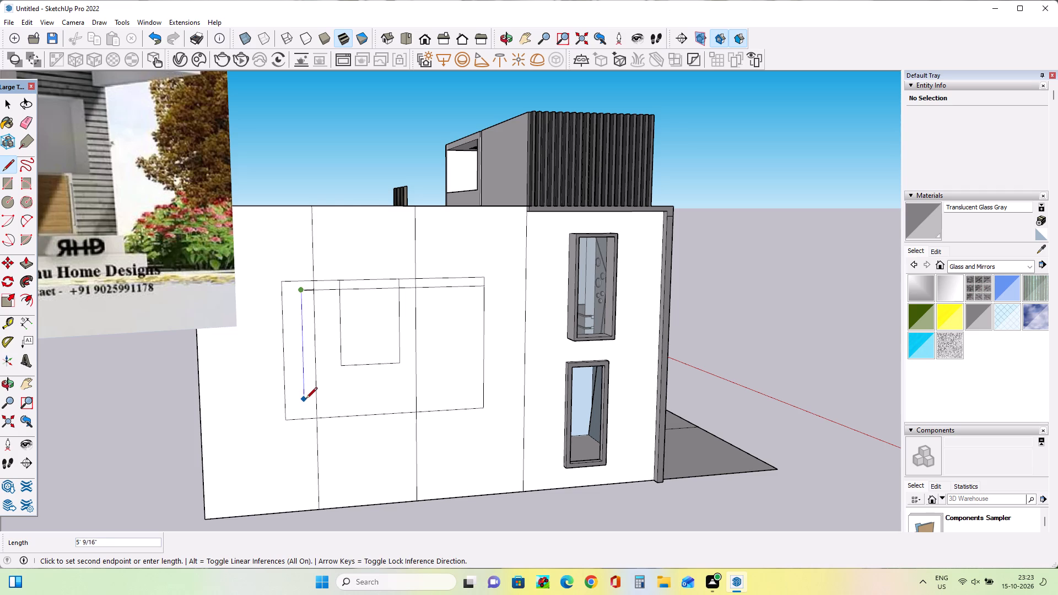
left_click(306, 403)
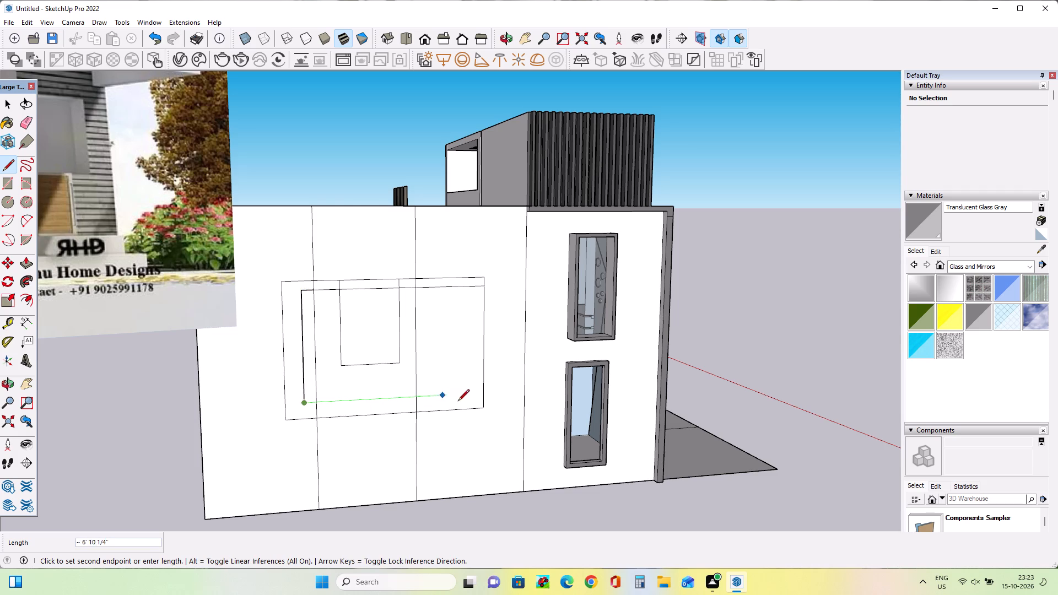
left_click(482, 396)
middle_click_drag(446, 383, 442, 388)
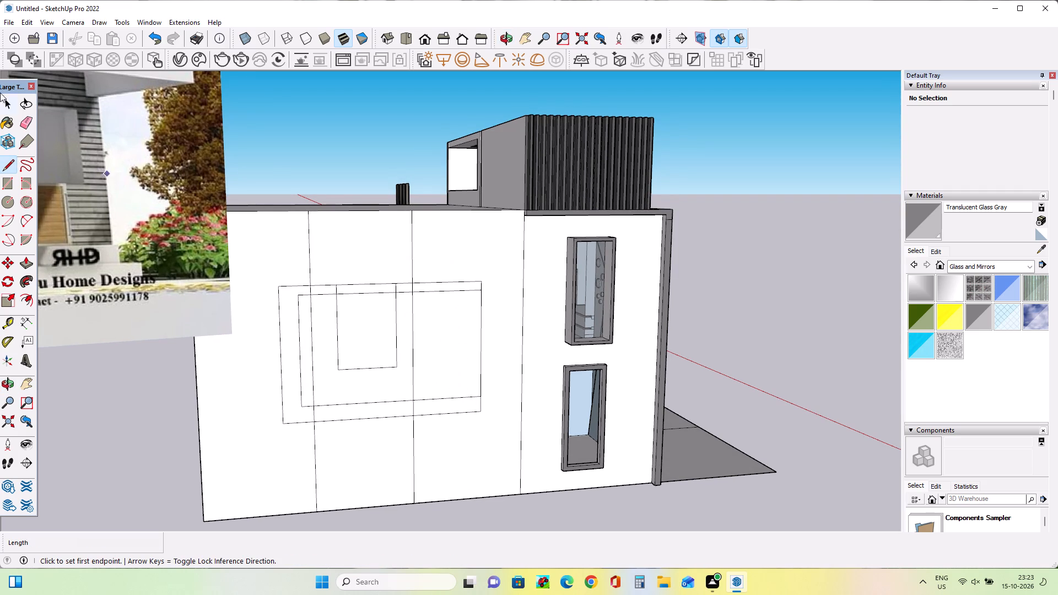
Erase the strip and window line segments that cross the surround band's upper and lower parts.
left_click(25, 268)
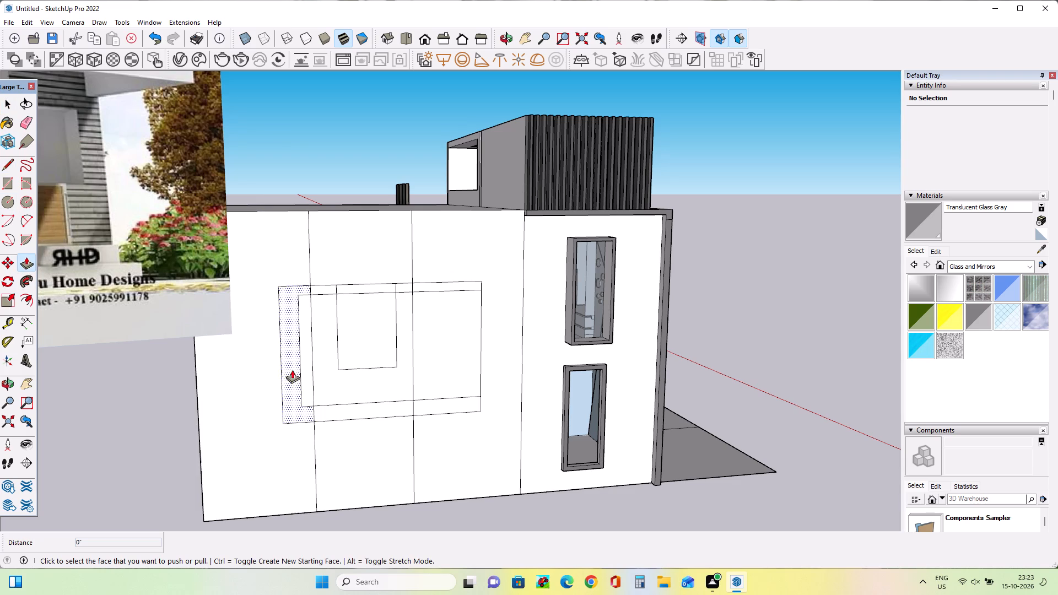
left_click(25, 128)
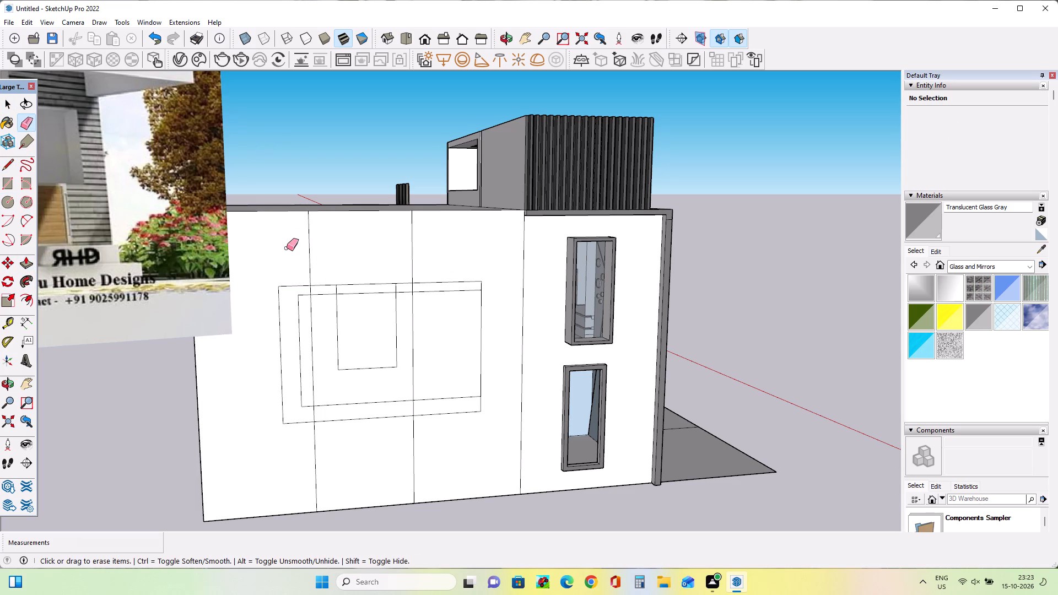
left_click_drag(311, 292, 317, 291)
left_click_drag(337, 291, 346, 290)
left_click(395, 289)
left_click_drag(413, 290, 424, 289)
left_click_drag(409, 410, 418, 410)
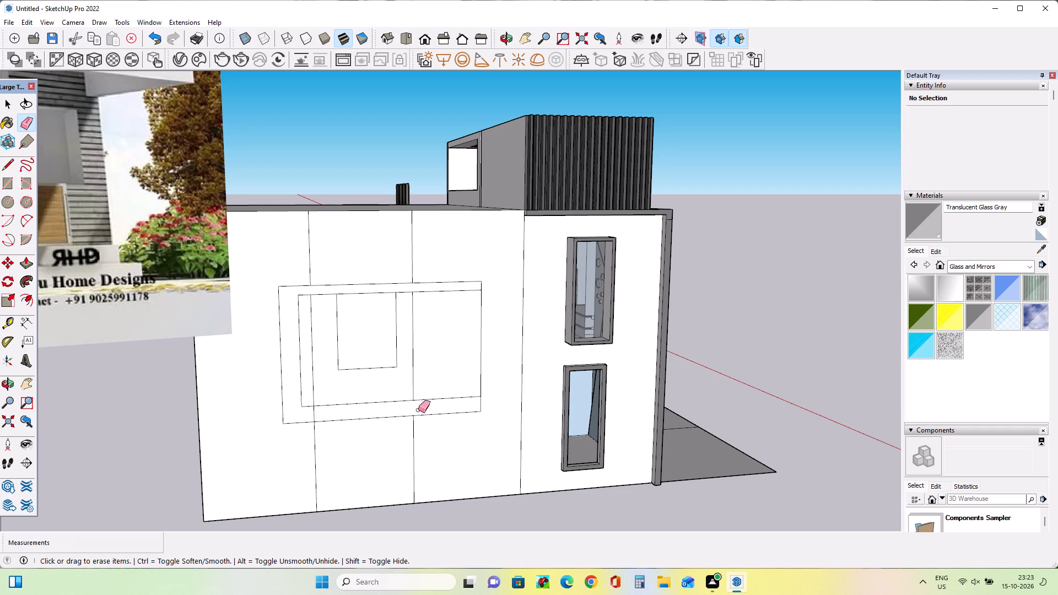
left_click_drag(314, 417, 320, 417)
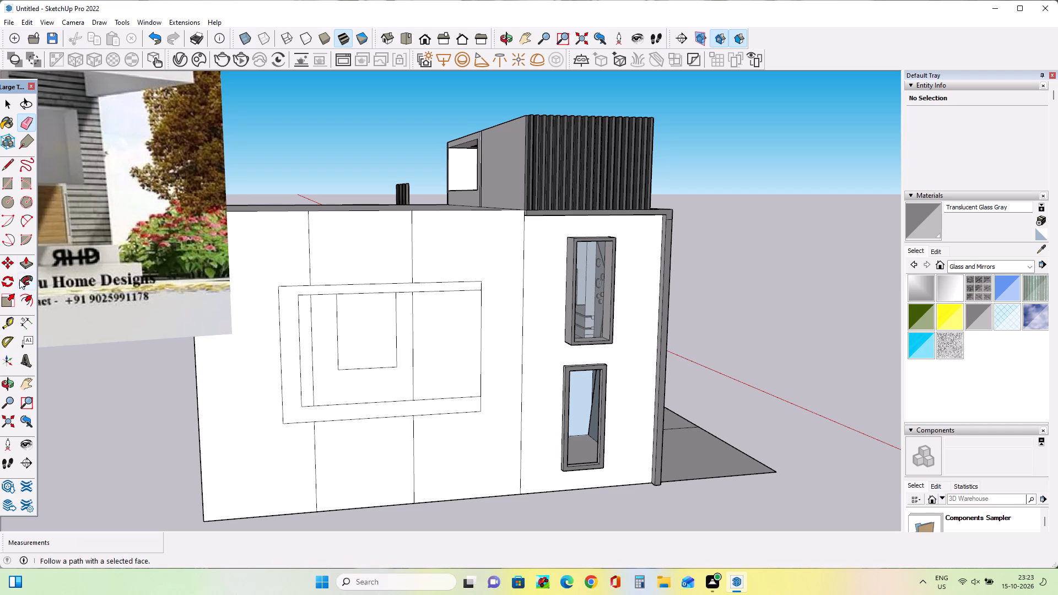
Push/Pull the C-shaped surround band outward from the side wall by about 1' 1".
left_click(25, 263)
left_click(295, 405)
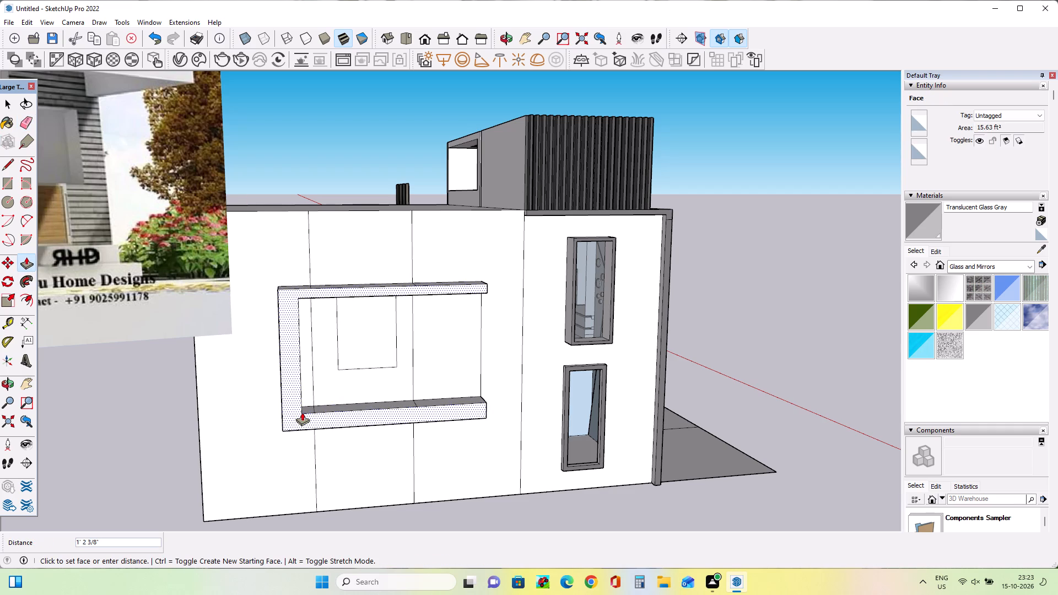
left_click(302, 412)
Thin the surround's lower ledge by about 3 3/8", lowering all of its top faces to one level.
scroll(419, 388, "up", 1)
middle_click_drag(386, 388, 185, 419)
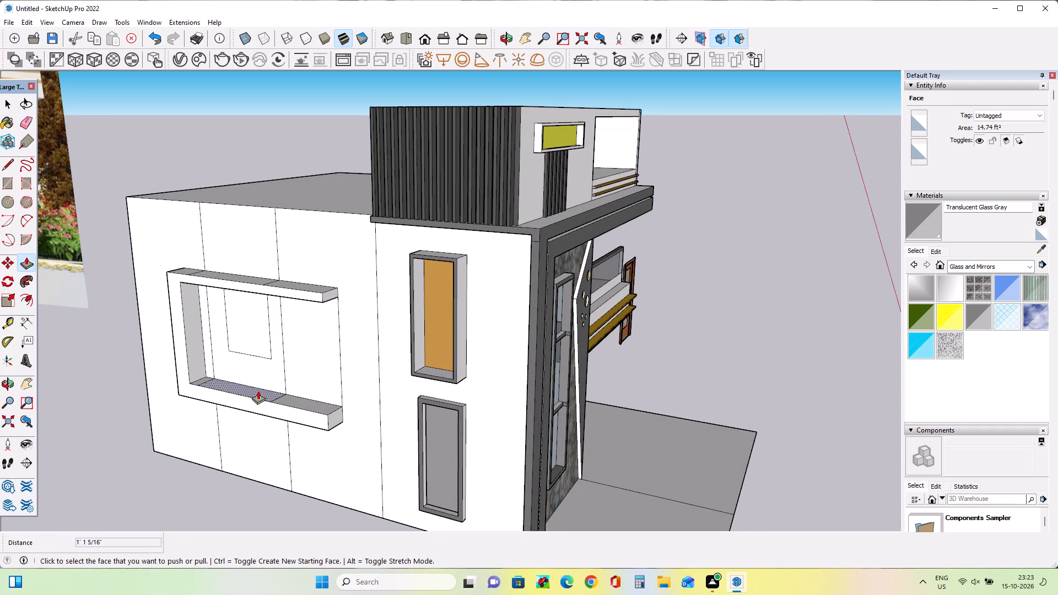
left_click(257, 391)
left_click(256, 396)
left_click(295, 402)
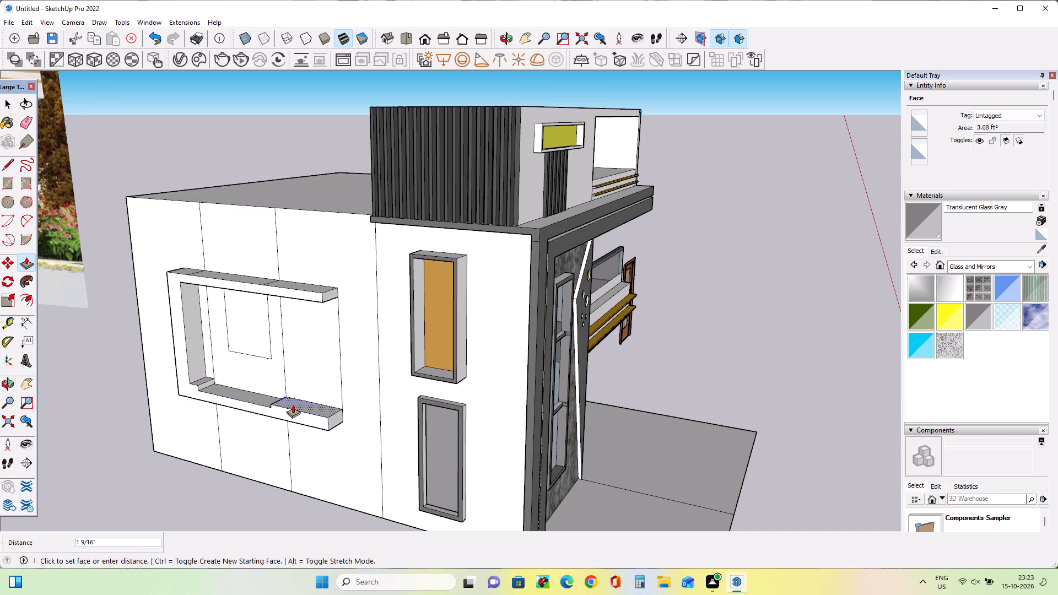
left_click(270, 408)
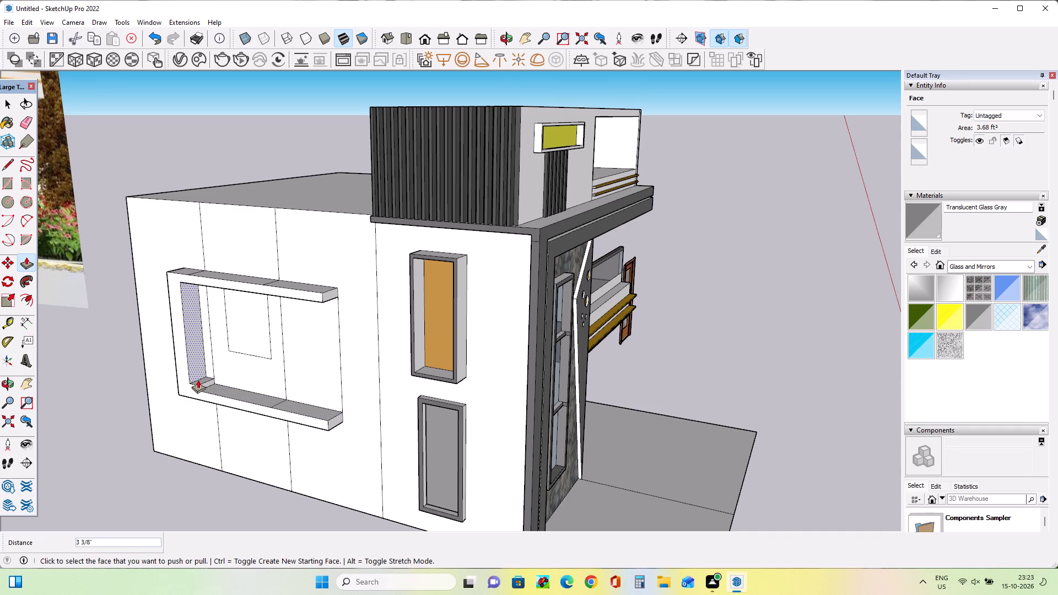
left_click(198, 380)
key("Escape")
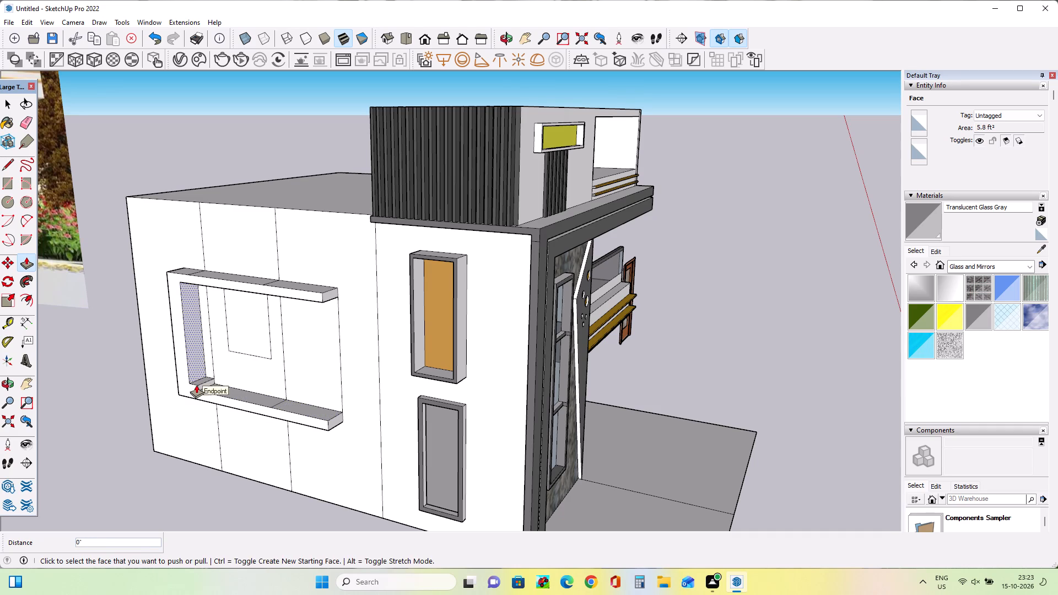
left_click(201, 379)
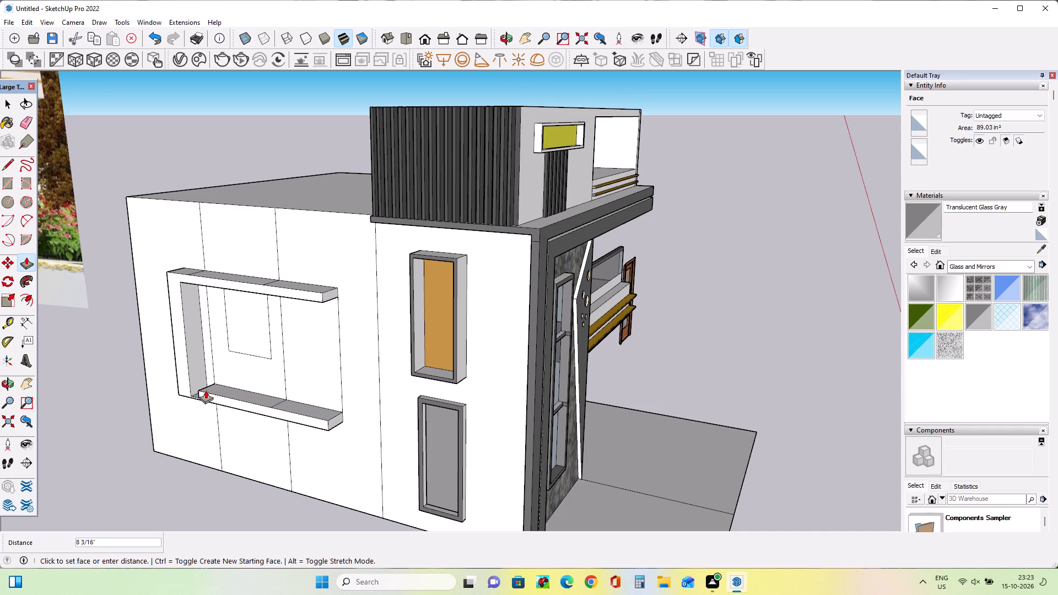
left_click(237, 399)
Thin the surround's vertical leg by pushing its inner face back about 3 5/8".
middle_click_drag(229, 378, 266, 360)
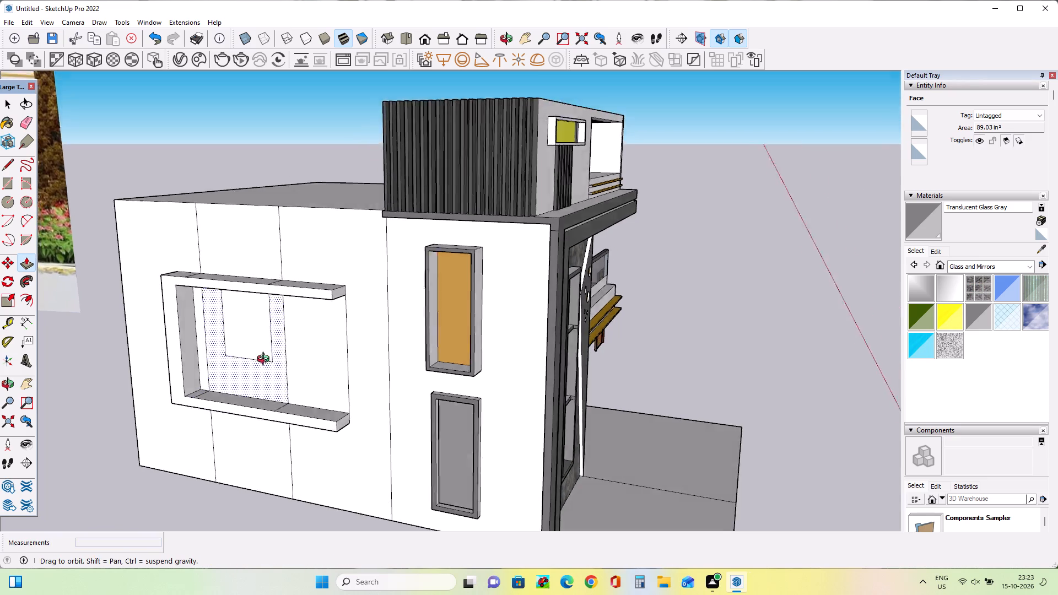
middle_click_drag(266, 360, 401, 298)
middle_click_drag(263, 343, 167, 380)
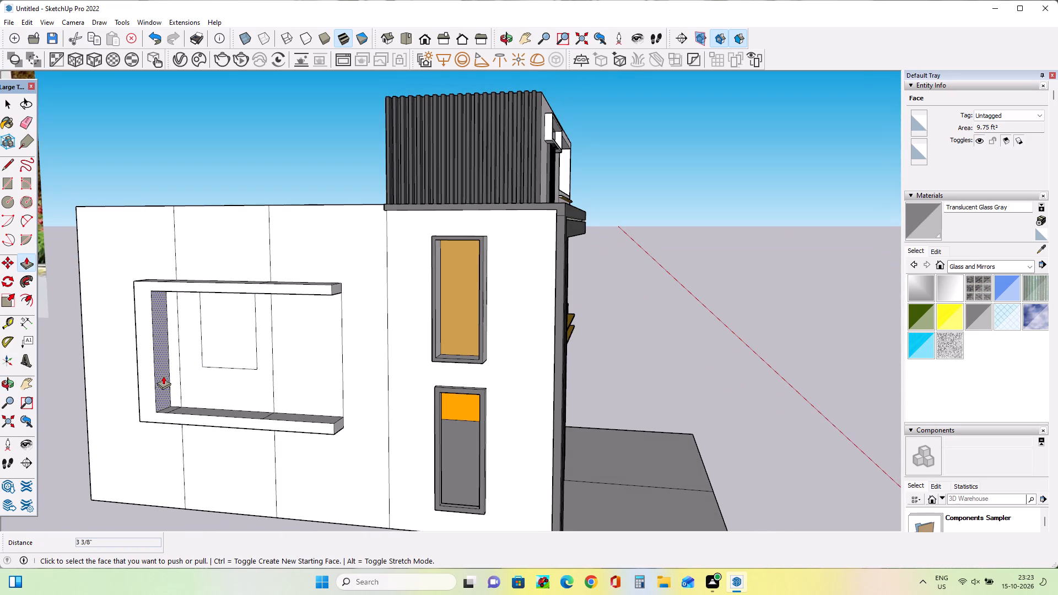
left_click(163, 376)
left_click(158, 372)
Erase the vertical wall line joining the open ends of the surround's upper and lower arms.
middle_click_drag(175, 344, 178, 344)
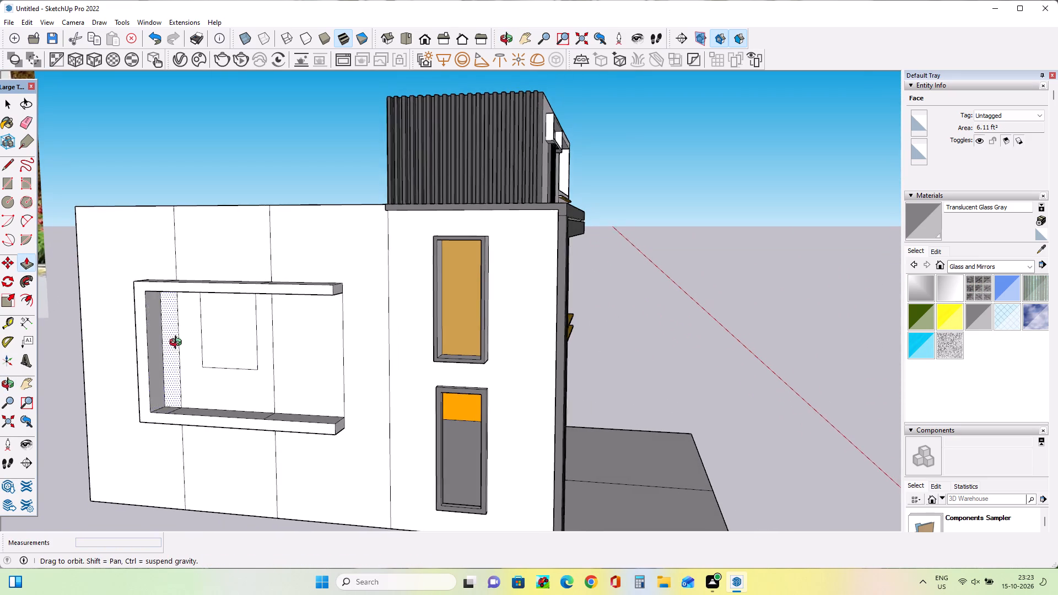
middle_click_drag(178, 344, 273, 321)
scroll(274, 313, "down", 6)
middle_click_drag(307, 315, 343, 315)
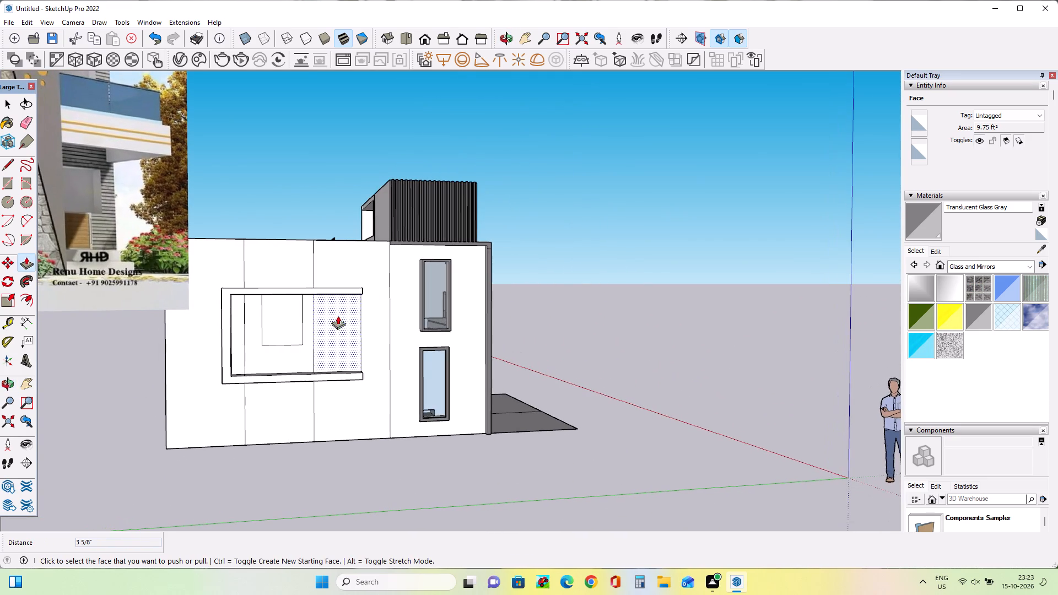
left_click(31, 122)
left_click_drag(355, 331, 363, 332)
Examine the reference image's side-wall surround, strip and window arrangement against the modelled side wall.
scroll(363, 329, "down", 3)
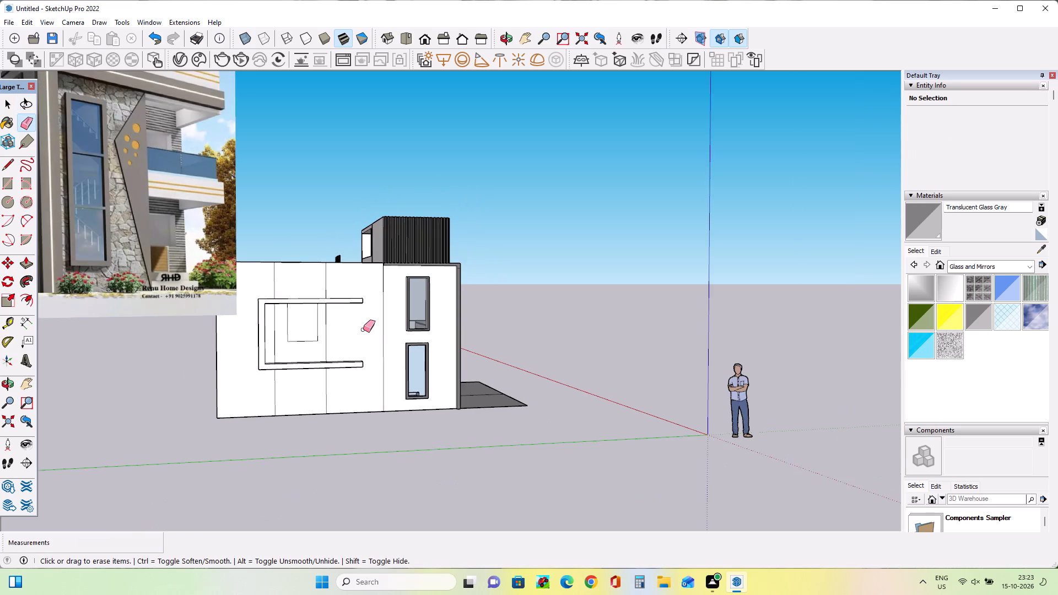
scroll(363, 329, "down", 2)
middle_click_drag(329, 336, 375, 340)
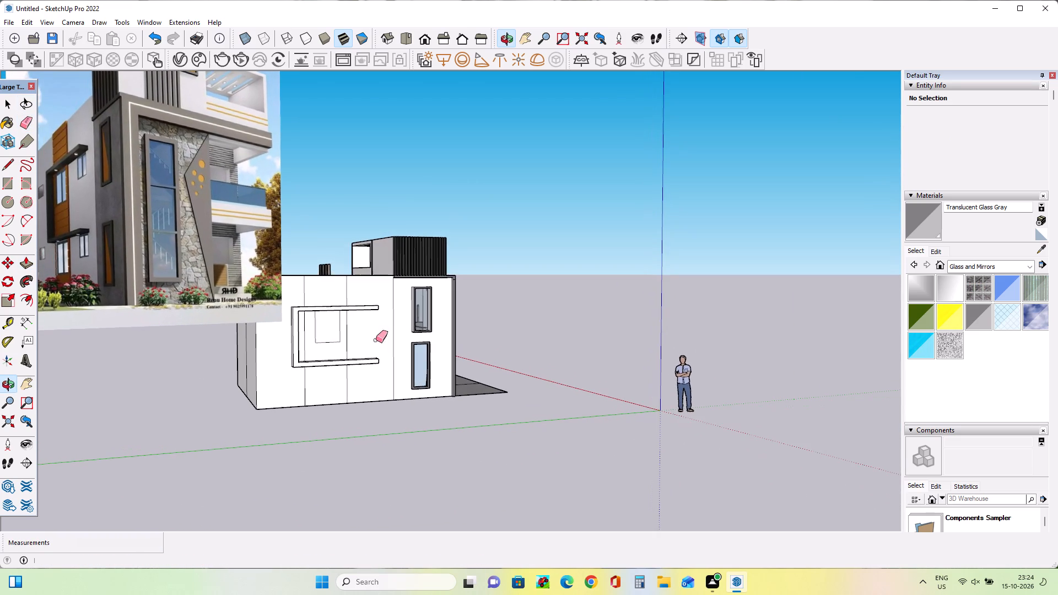
scroll(78, 225, "up", 11)
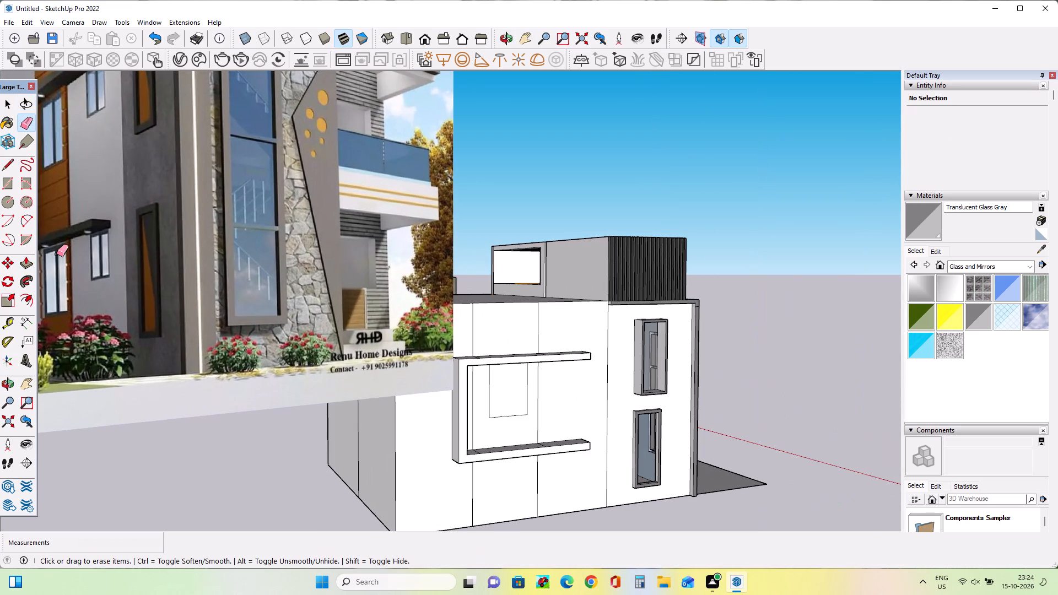
scroll(57, 254, "down", 10)
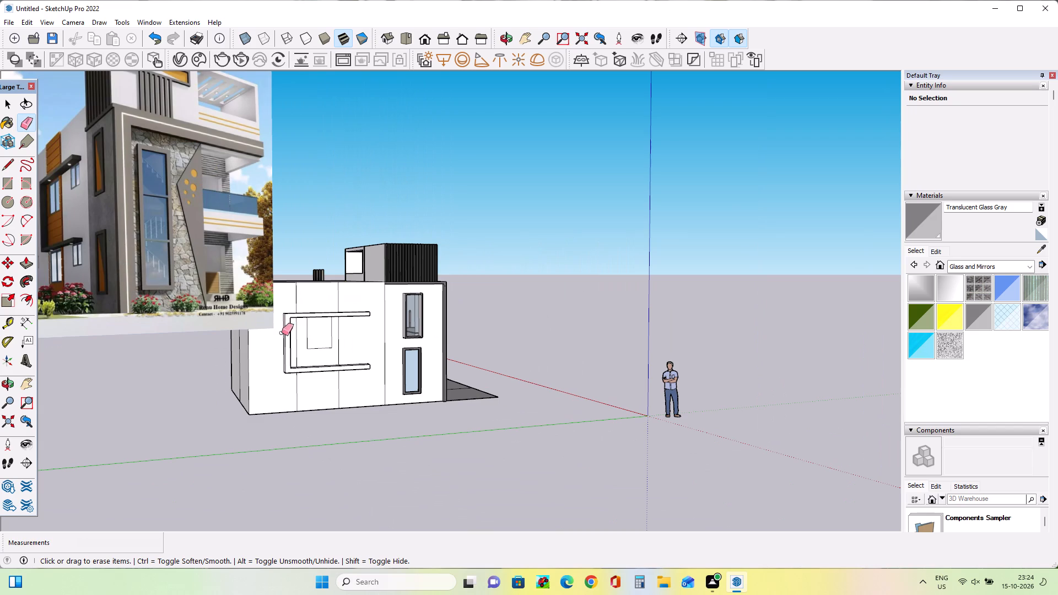
scroll(295, 365, "up", 2)
scroll(295, 365, "down", 5)
scroll(107, 259, "up", 2)
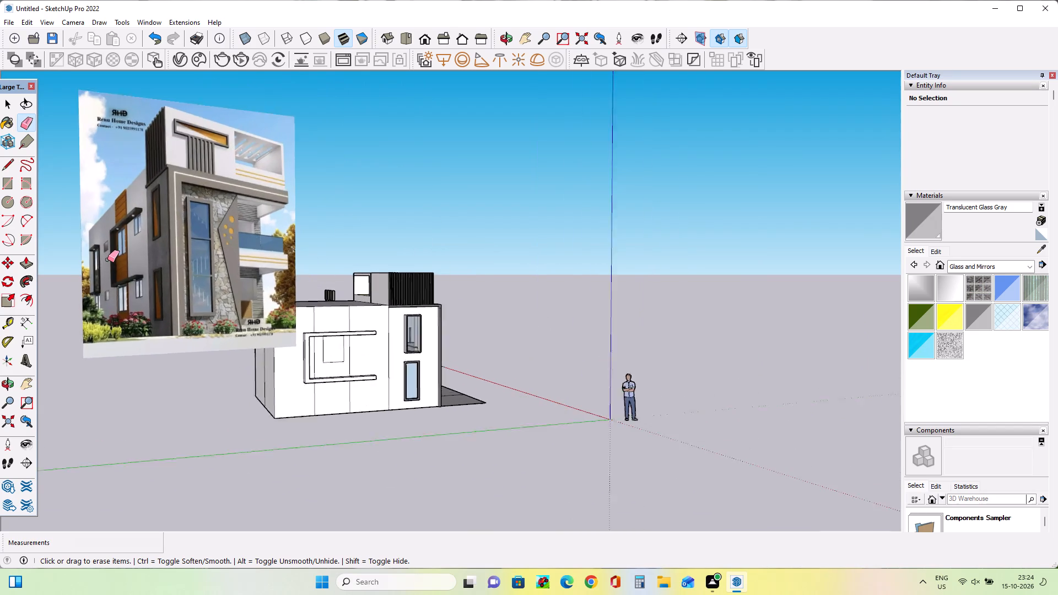
scroll(107, 259, "up", 11)
scroll(108, 260, "down", 1)
scroll(108, 260, "up", 6)
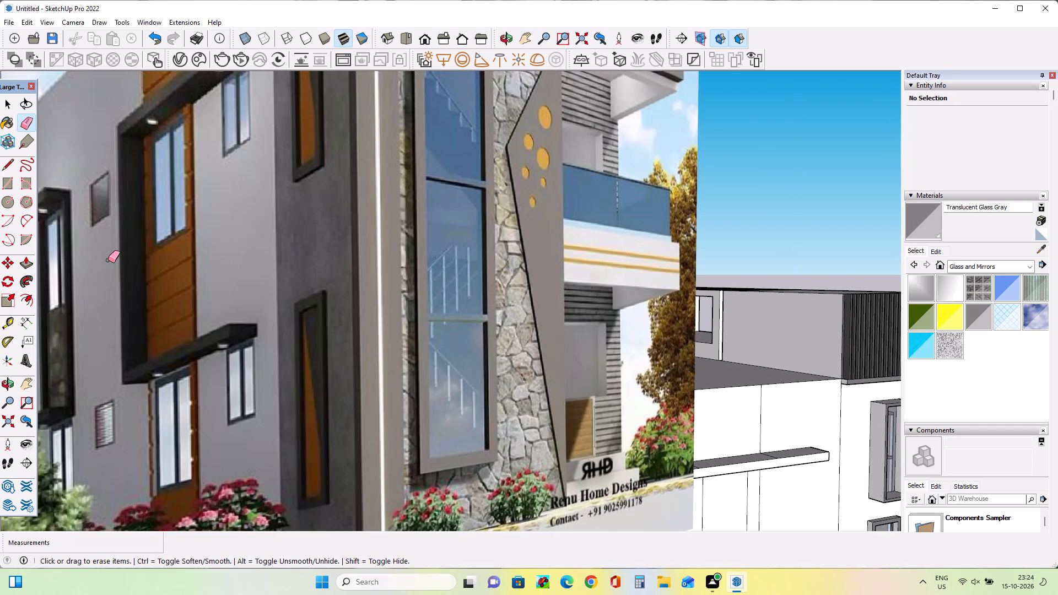
scroll(108, 260, "up", 1)
scroll(108, 260, "down", 2)
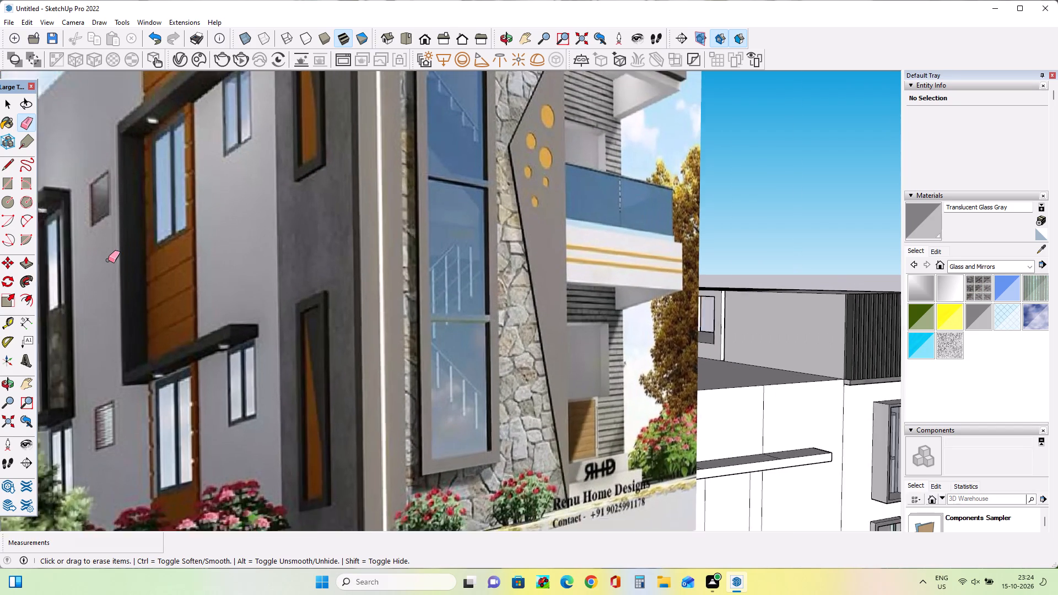
scroll(108, 260, "down", 13)
scroll(397, 423, "up", 1)
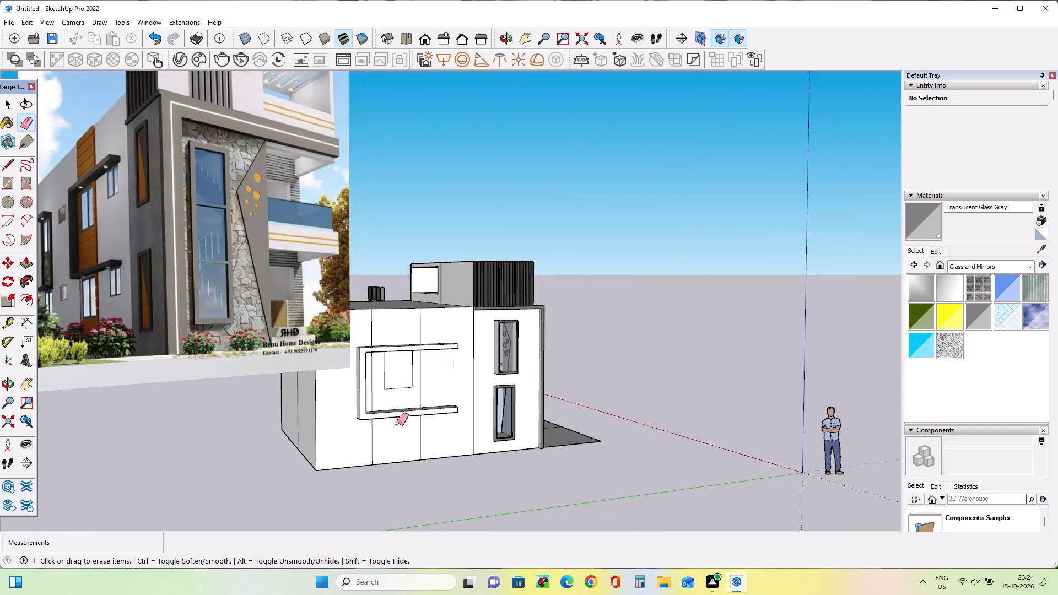
scroll(397, 423, "up", 1)
middle_click_drag(397, 421, 390, 417)
scroll(390, 417, "down", 2)
middle_click_drag(513, 451, 510, 456)
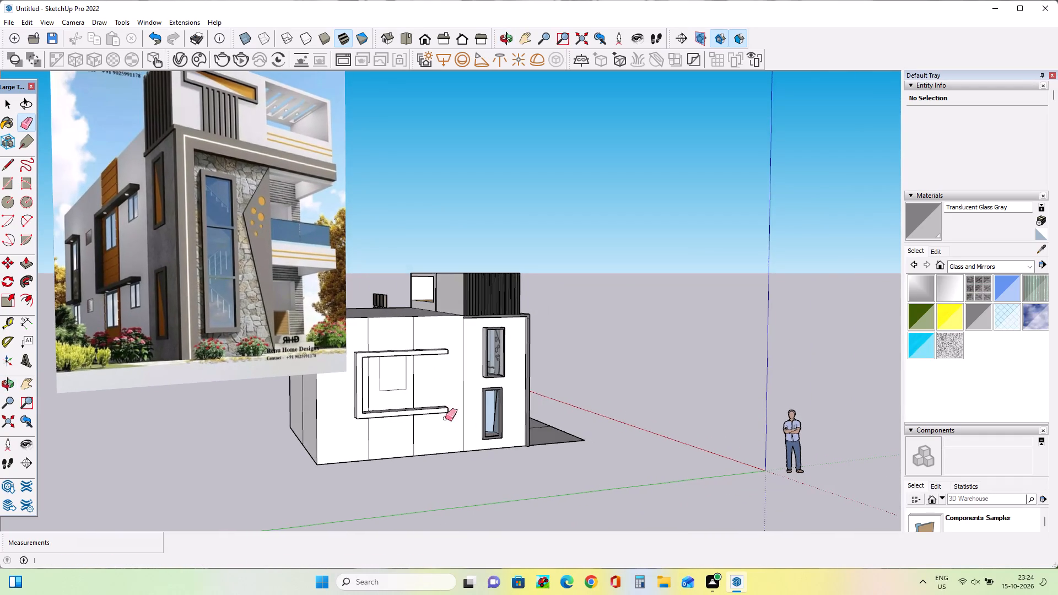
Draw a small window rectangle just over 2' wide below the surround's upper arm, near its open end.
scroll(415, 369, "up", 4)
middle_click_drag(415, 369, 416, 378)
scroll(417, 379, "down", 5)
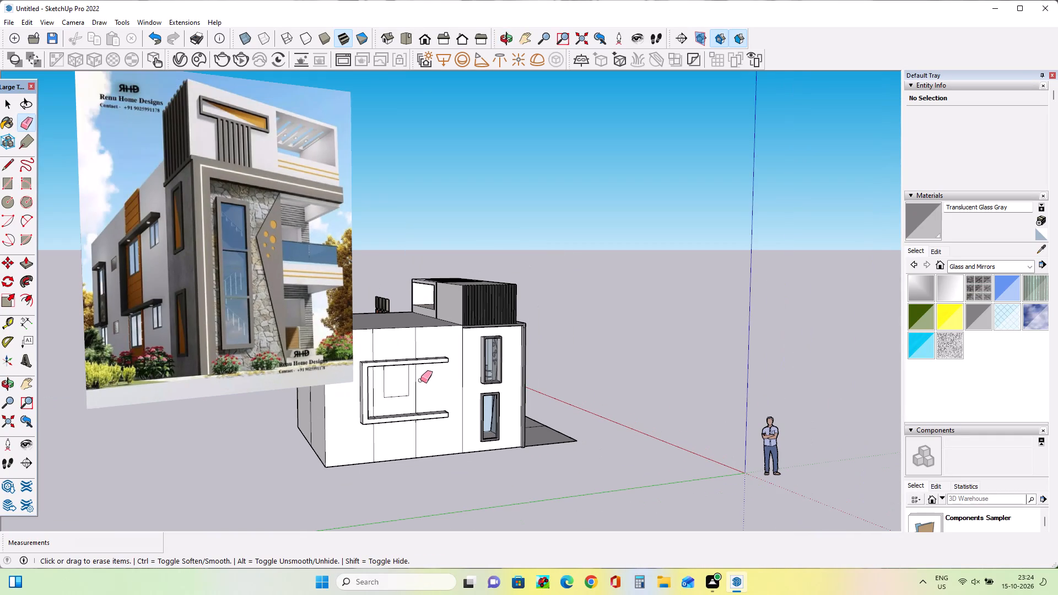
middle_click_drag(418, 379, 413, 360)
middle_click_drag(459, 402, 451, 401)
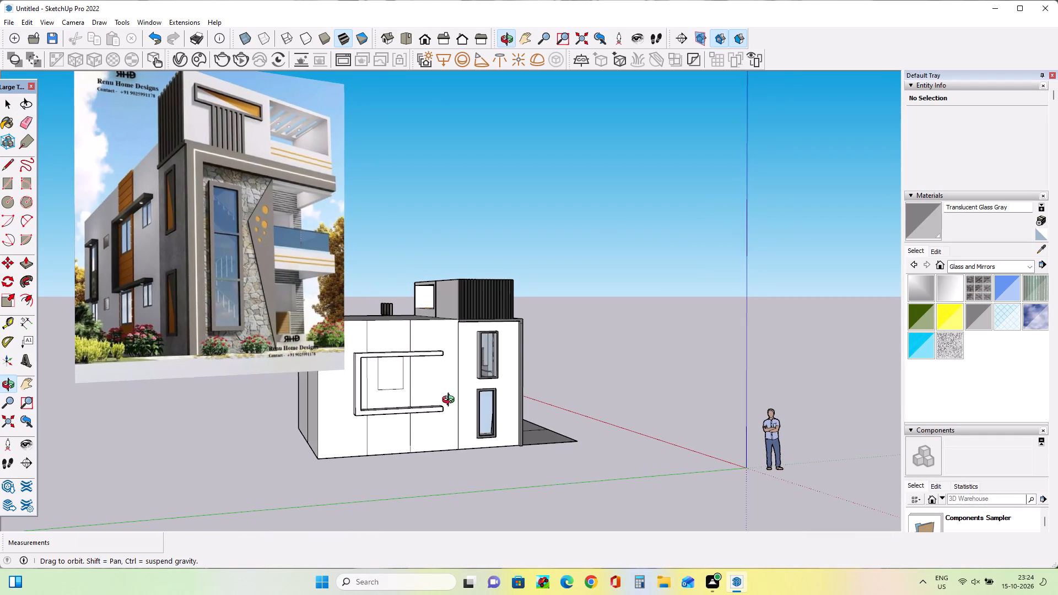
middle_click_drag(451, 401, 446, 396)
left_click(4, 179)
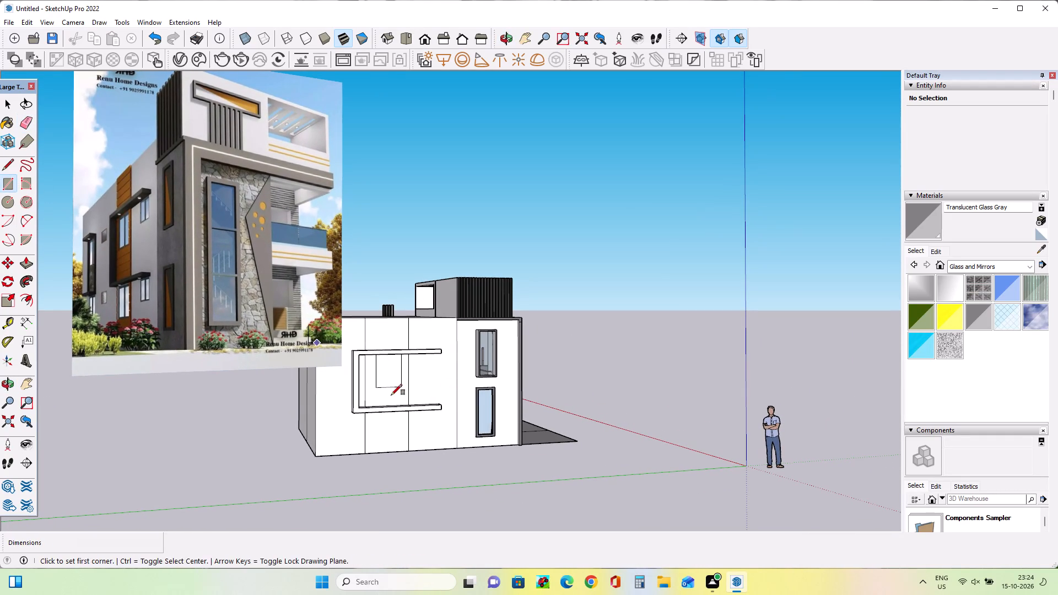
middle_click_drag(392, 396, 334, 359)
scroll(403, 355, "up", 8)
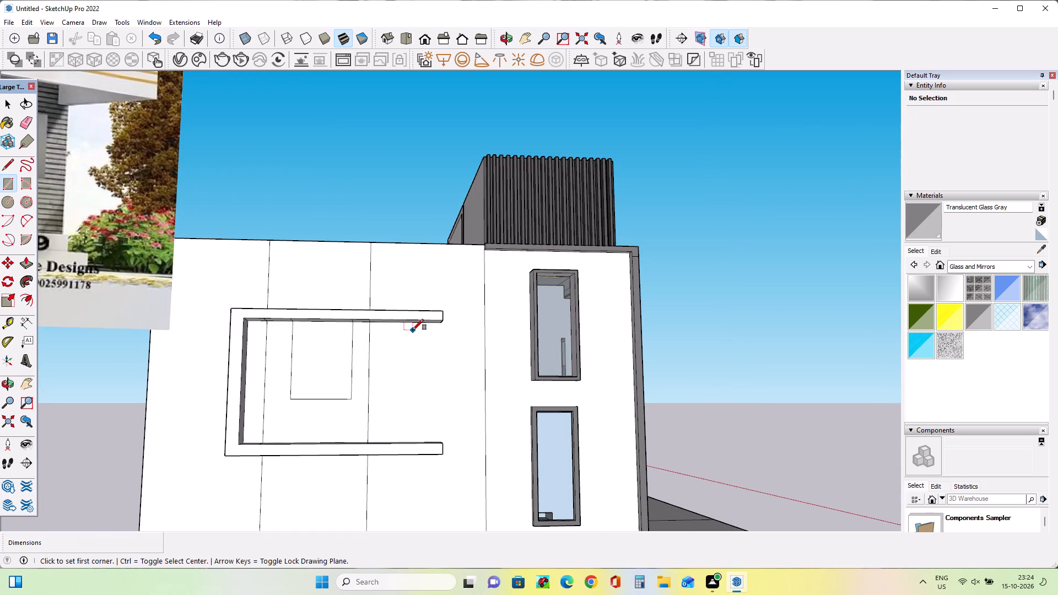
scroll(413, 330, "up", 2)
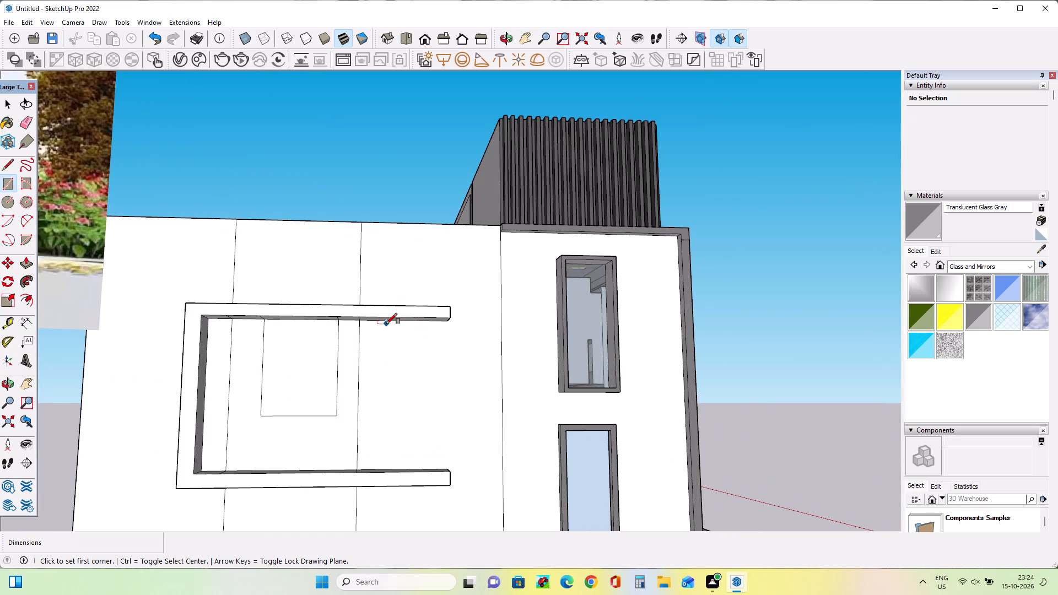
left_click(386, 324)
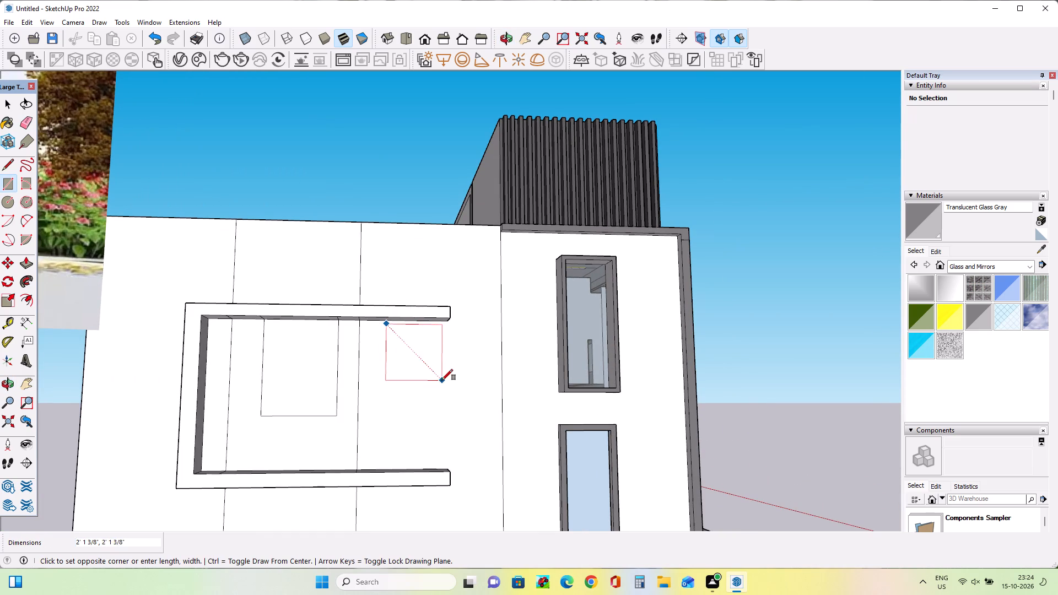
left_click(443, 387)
Draw two window rectangles directly beneath the surround's lower arm: one about 2' 10 1/4" square, the other about 1' 9" by 2' nearer the open end.
scroll(482, 394, "down", 9)
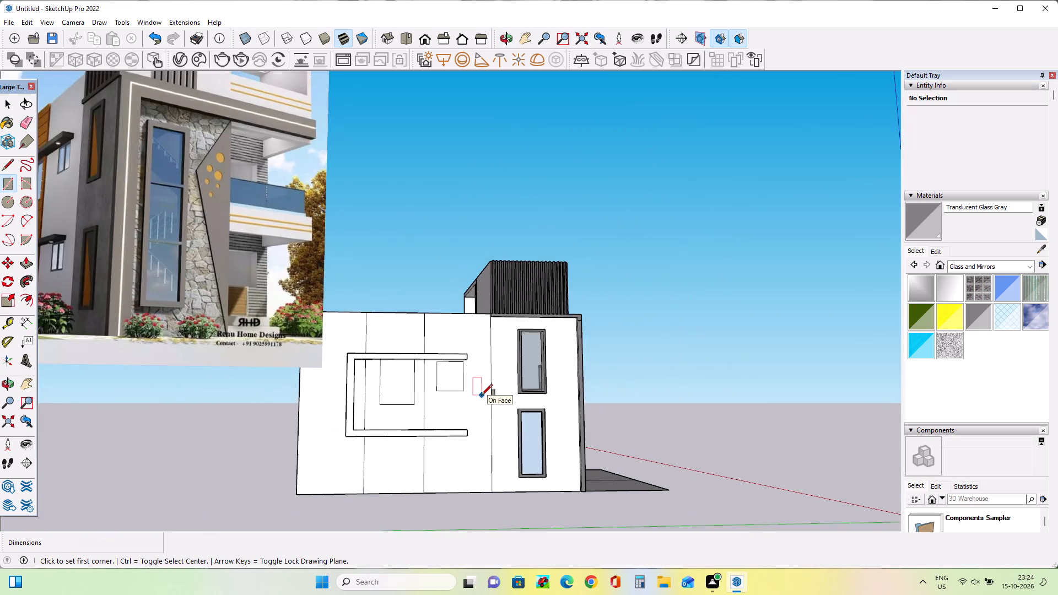
middle_click_drag(482, 395, 503, 396)
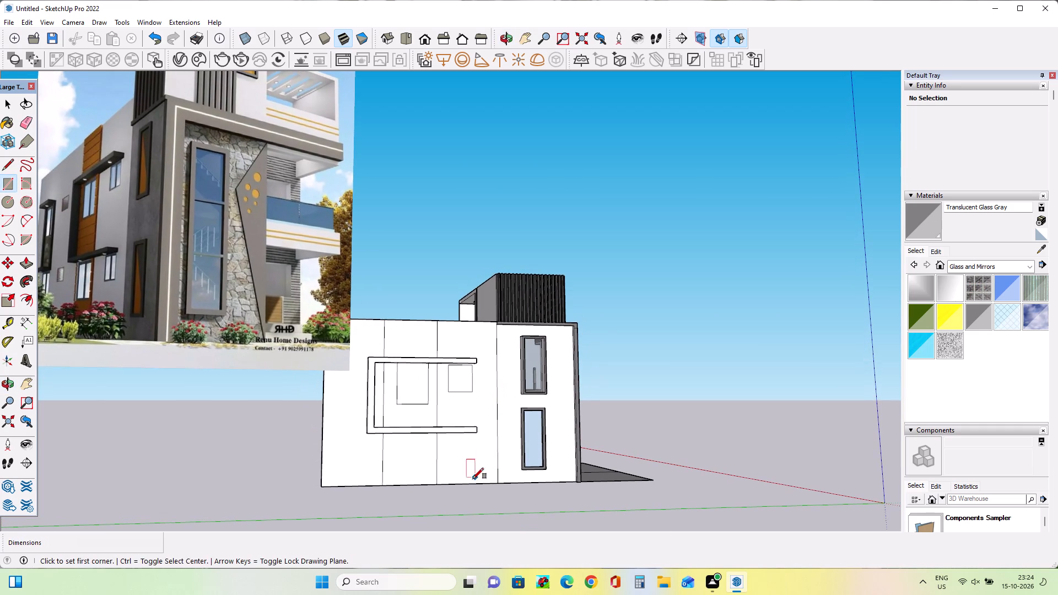
middle_click_drag(472, 475, 472, 424)
scroll(410, 444, "up", 7)
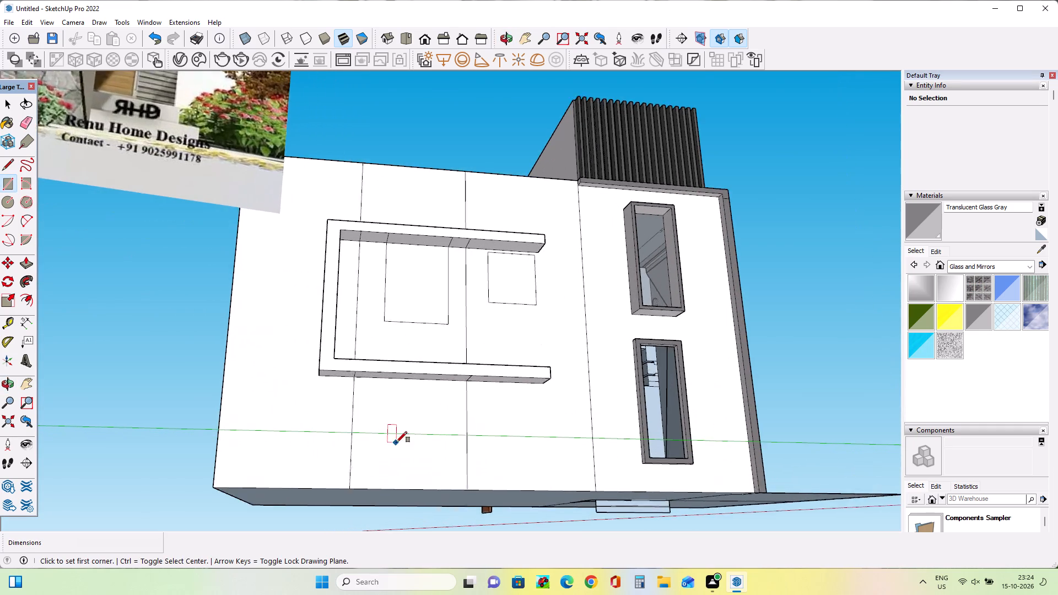
scroll(396, 442, "up", 1)
scroll(431, 398, "down", 12)
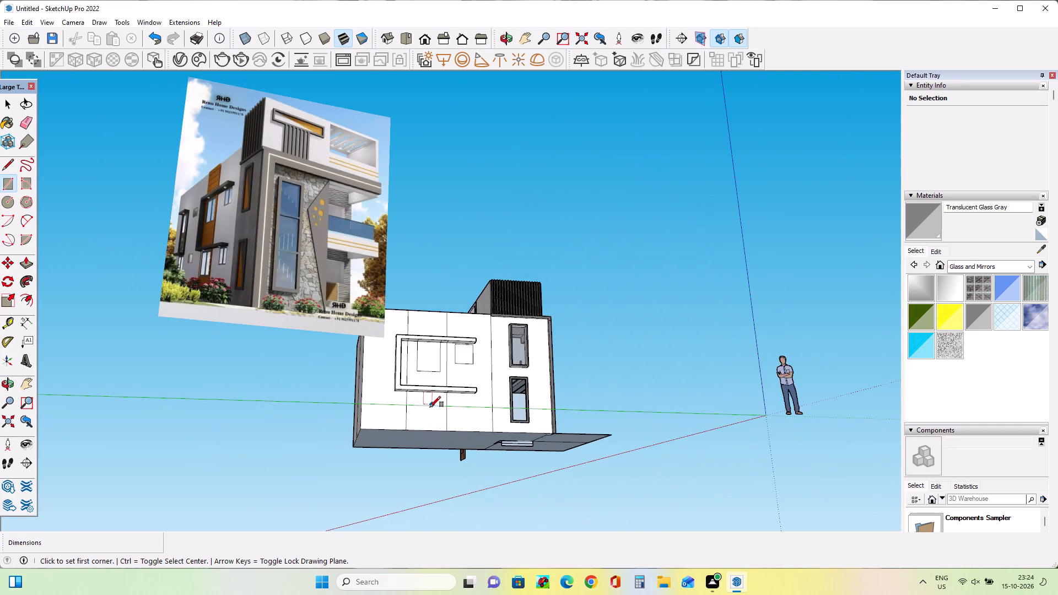
scroll(414, 412, "up", 8)
left_click(419, 366)
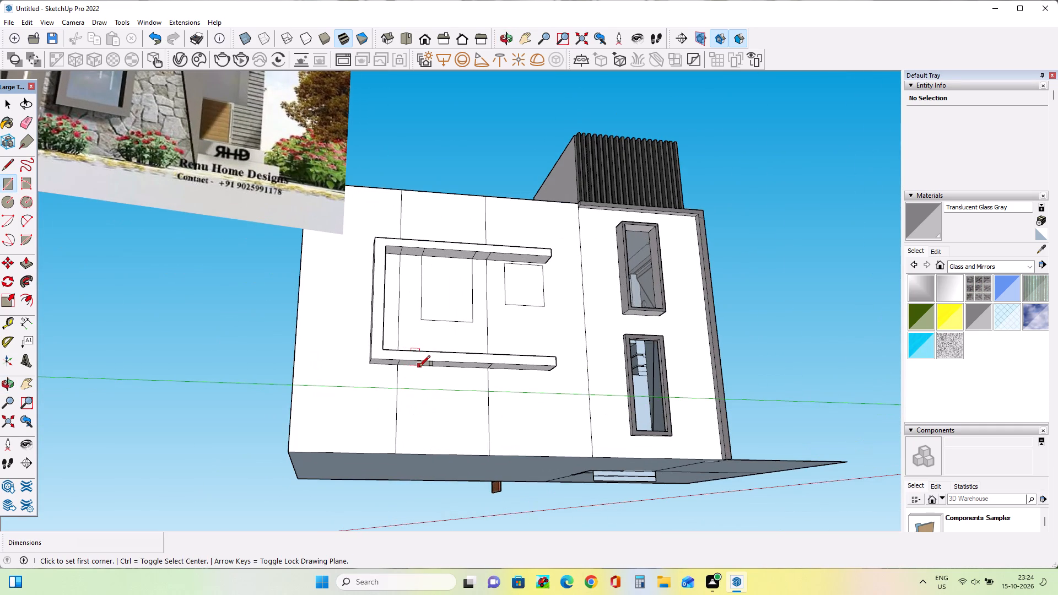
left_click(473, 423)
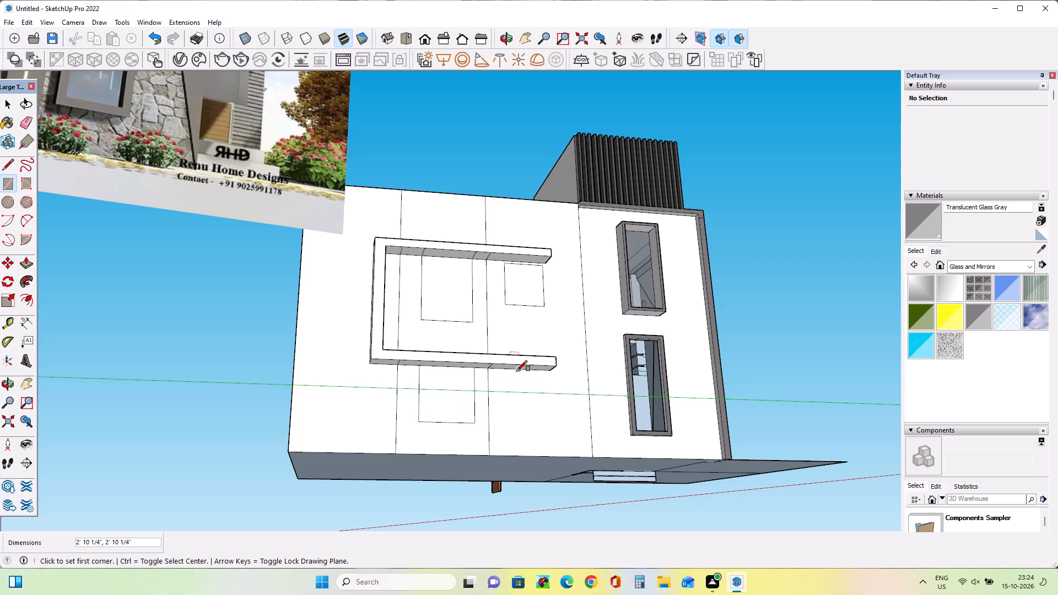
left_click(509, 370)
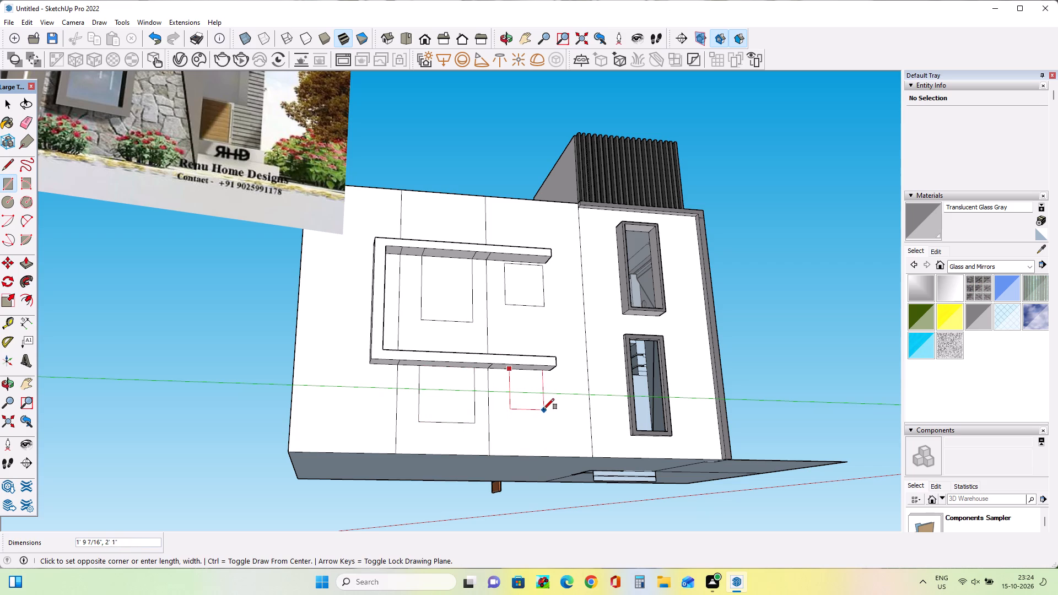
left_click(543, 408)
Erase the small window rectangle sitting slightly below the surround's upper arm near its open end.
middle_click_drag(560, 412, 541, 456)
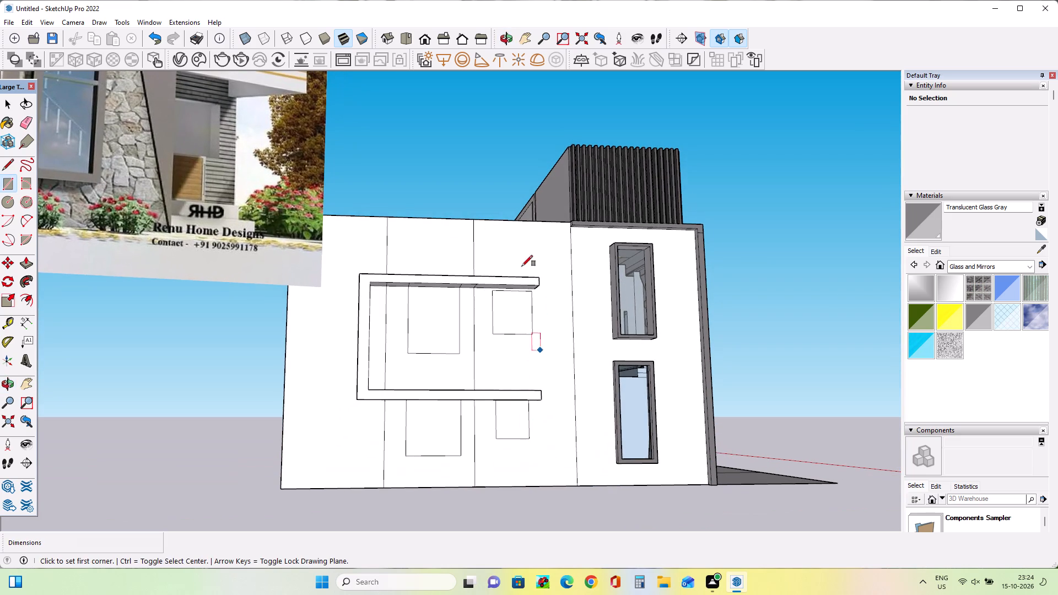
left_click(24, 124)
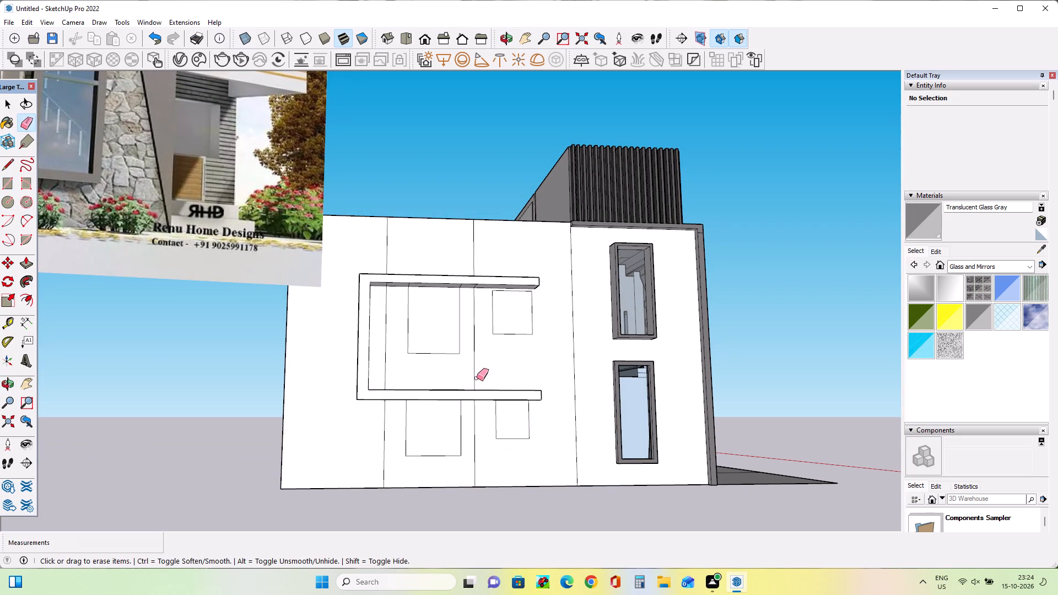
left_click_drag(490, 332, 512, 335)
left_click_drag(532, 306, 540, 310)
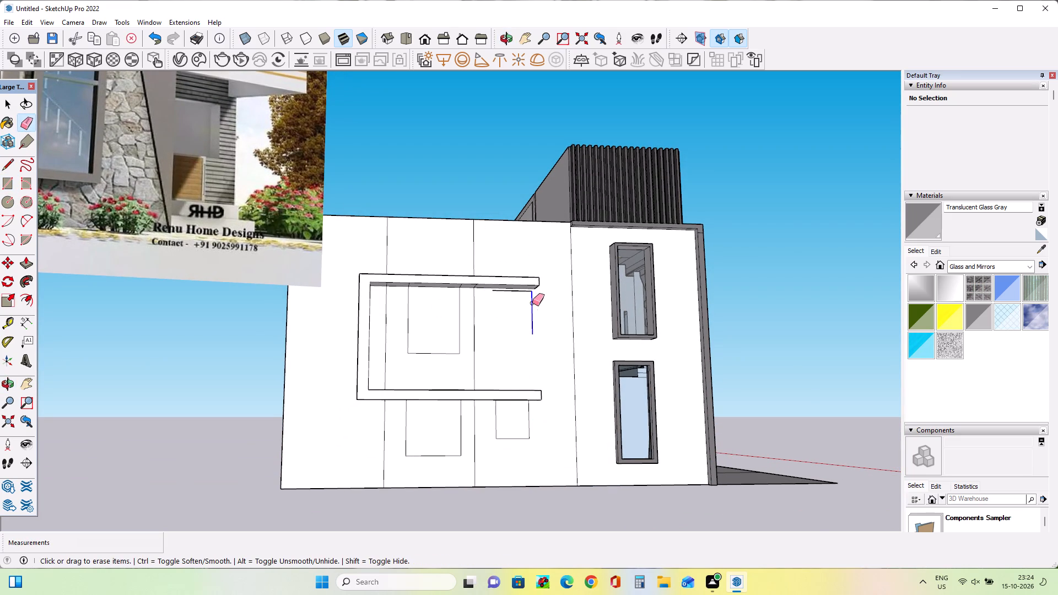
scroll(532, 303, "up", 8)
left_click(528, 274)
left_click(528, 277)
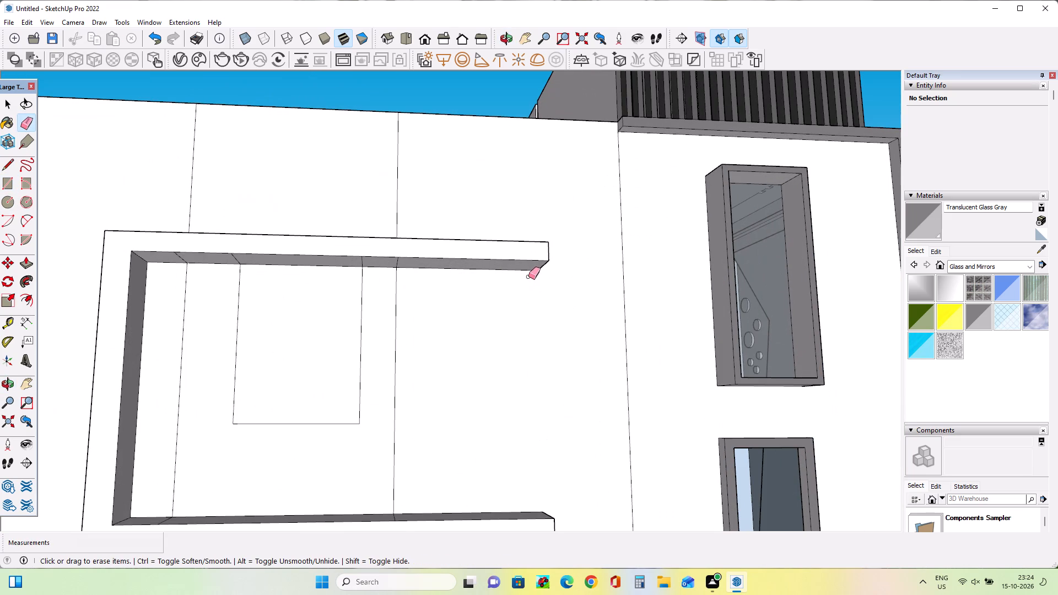
Draw a window rectangle about 1' 11 5/8" by 2' 4 5/16" flush against the upper arm's underside, near its open end.
left_click(4, 179)
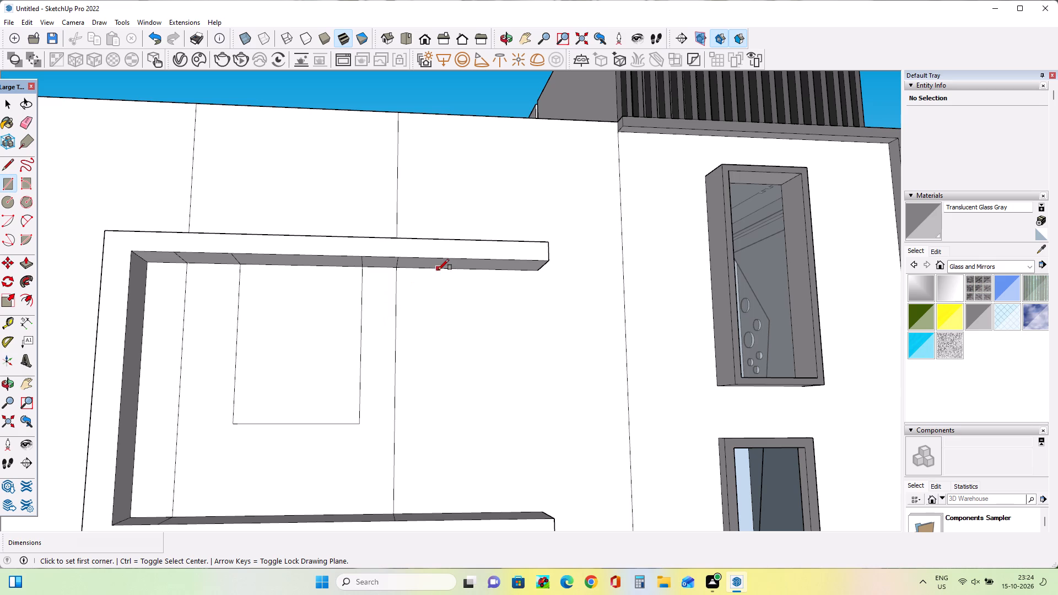
left_click(438, 270)
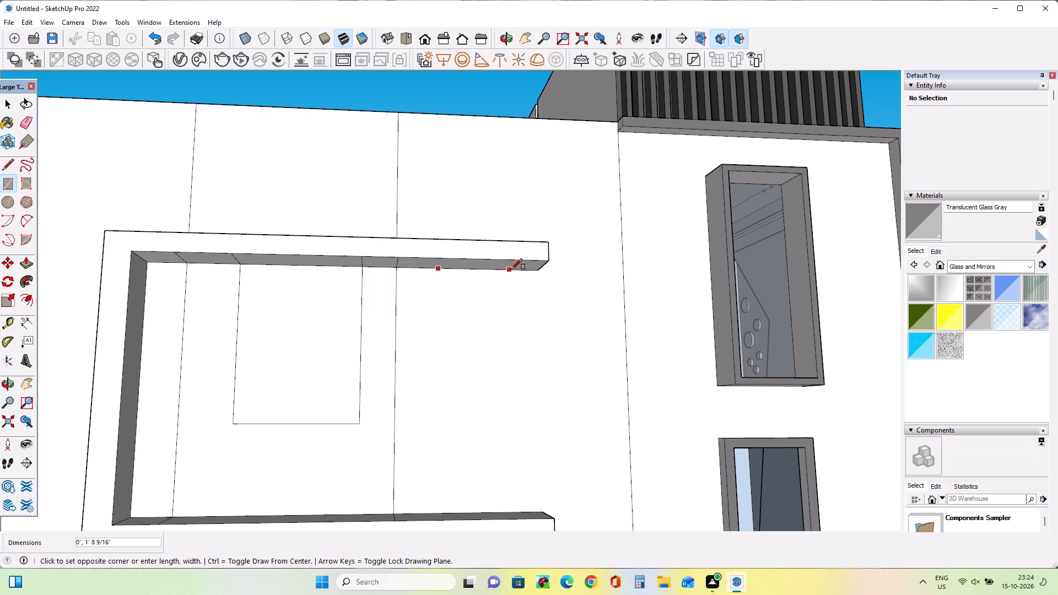
left_click(516, 269)
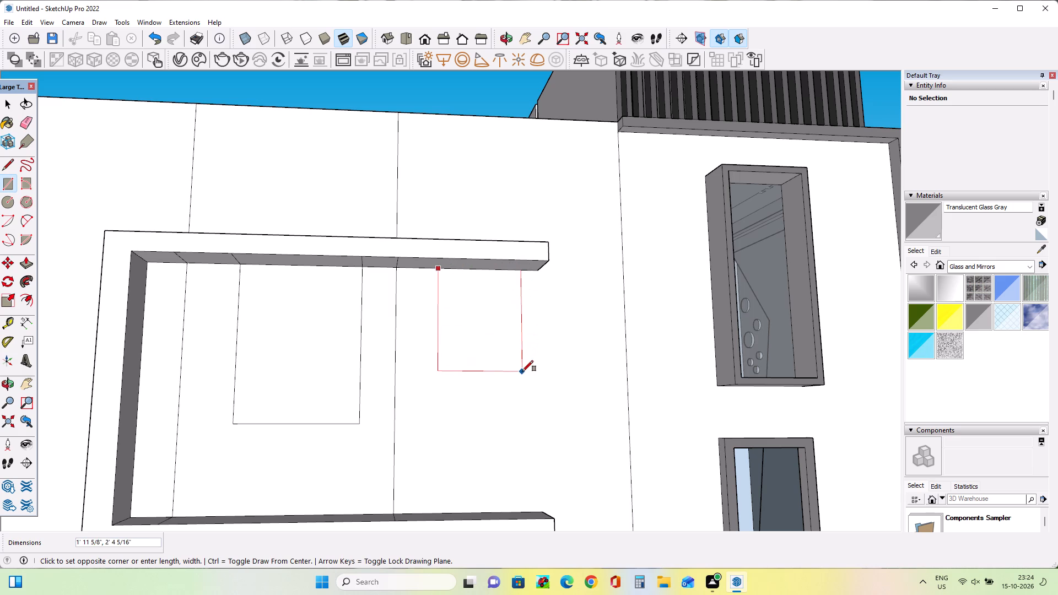
left_click(522, 371)
Offset the two large window rectangles outward by about 3" and the small lower one outward by about 2" to outline frames.
scroll(509, 381, "down", 11)
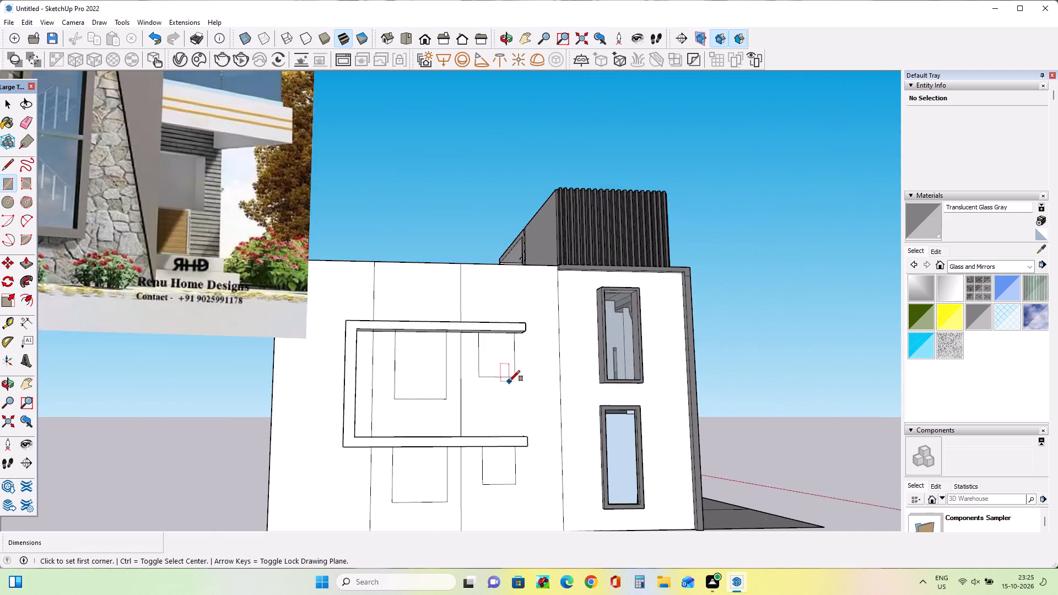
scroll(509, 381, "down", 1)
left_click(27, 296)
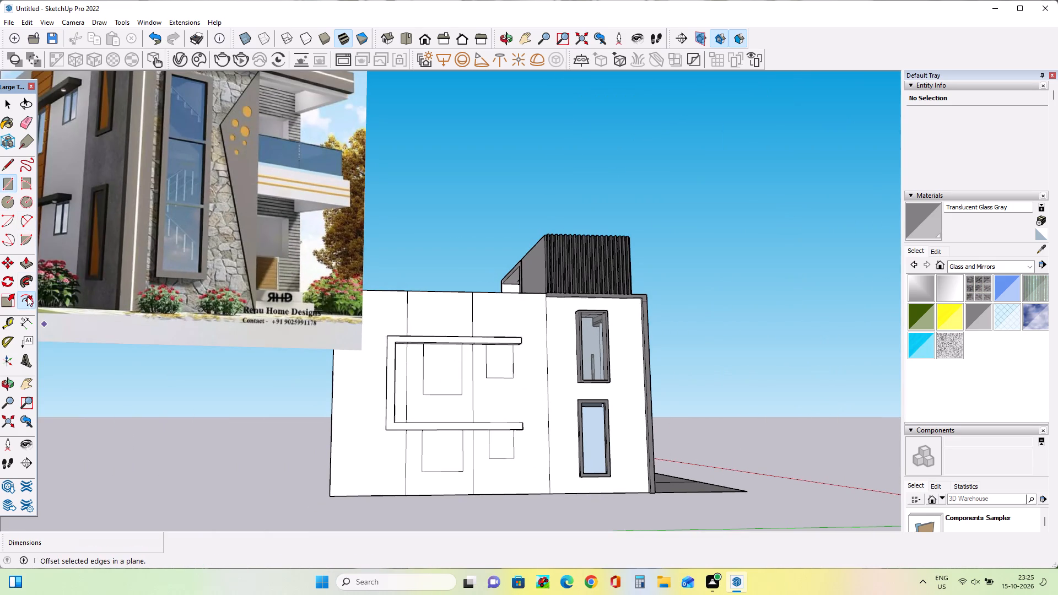
left_click(445, 375)
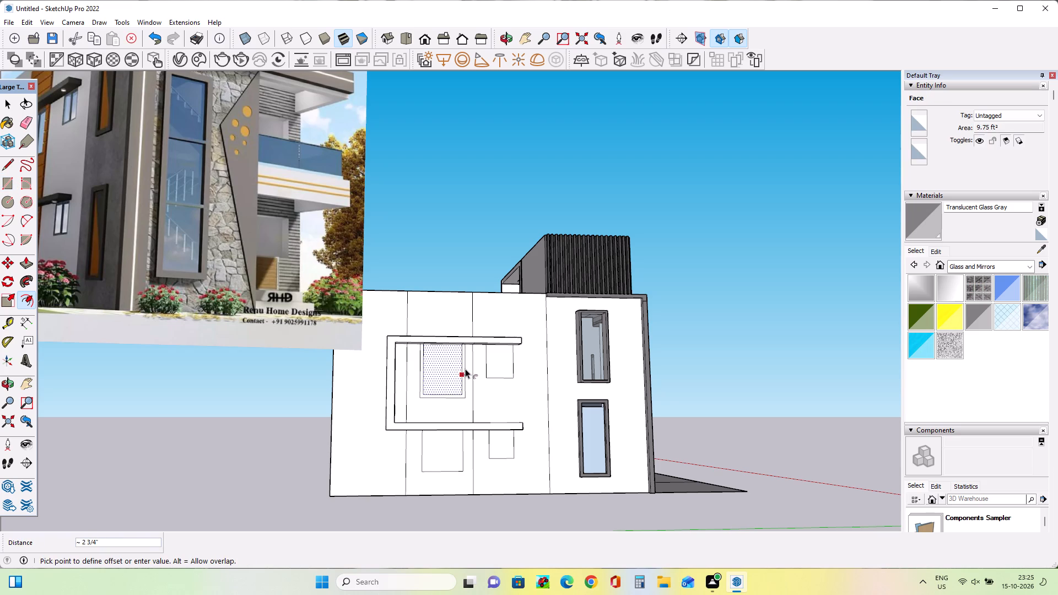
left_click(465, 369)
scroll(422, 504, "up", 3)
left_click(446, 432)
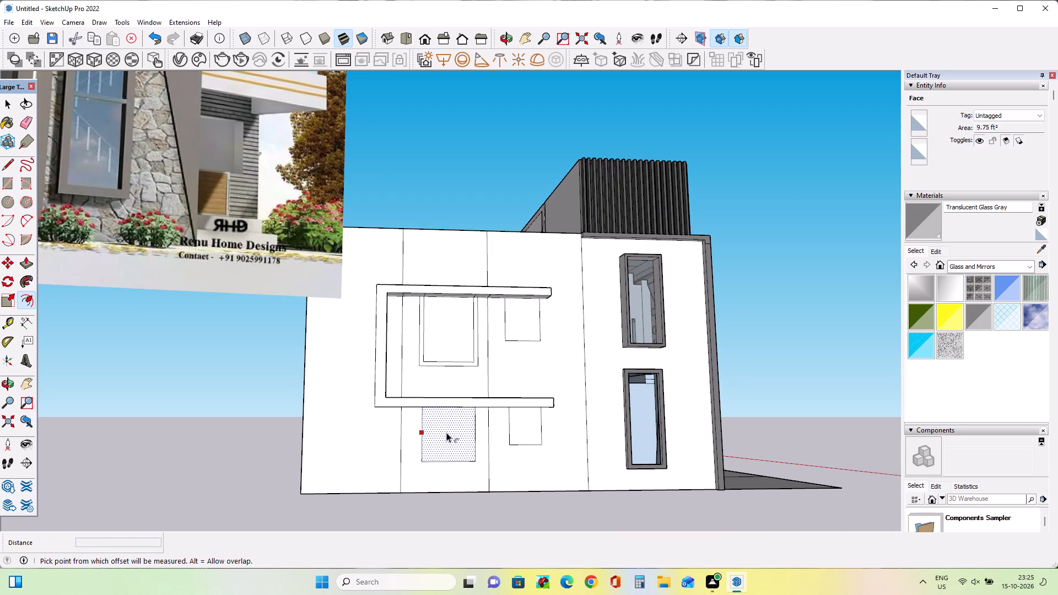
left_click(418, 455)
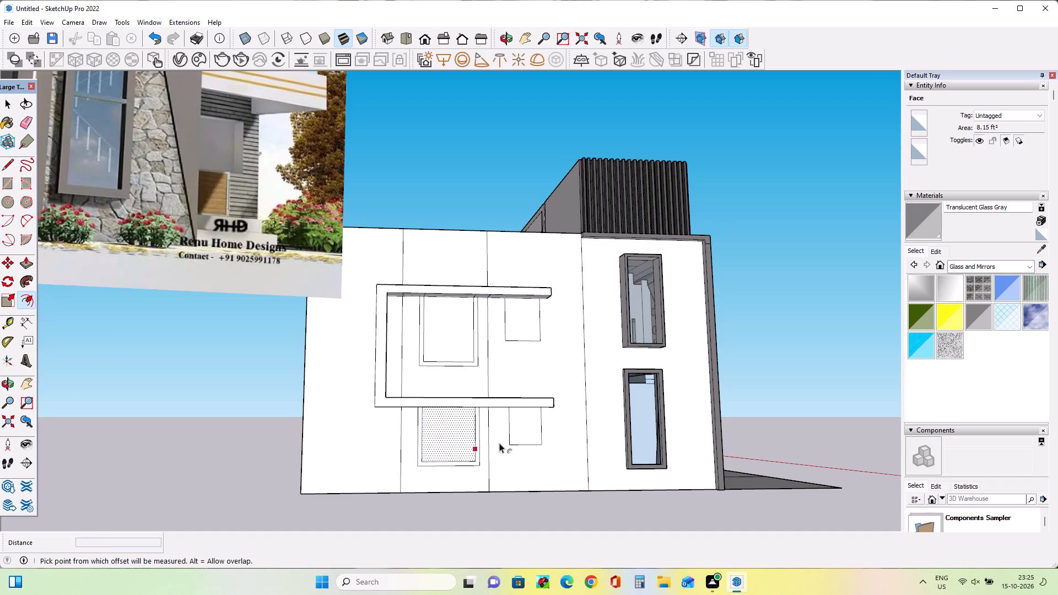
left_click(531, 428)
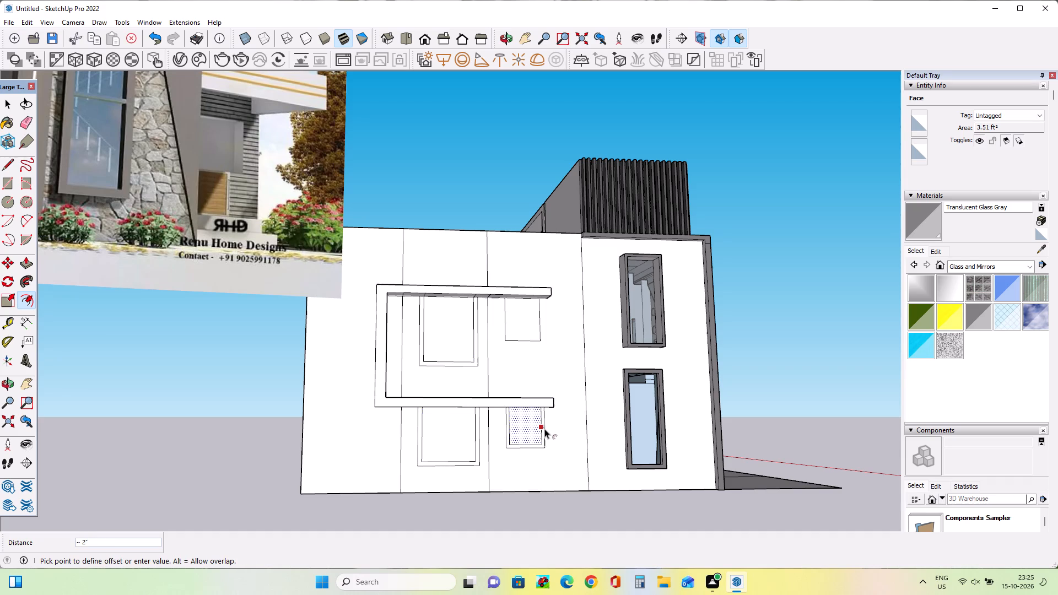
left_click(544, 429)
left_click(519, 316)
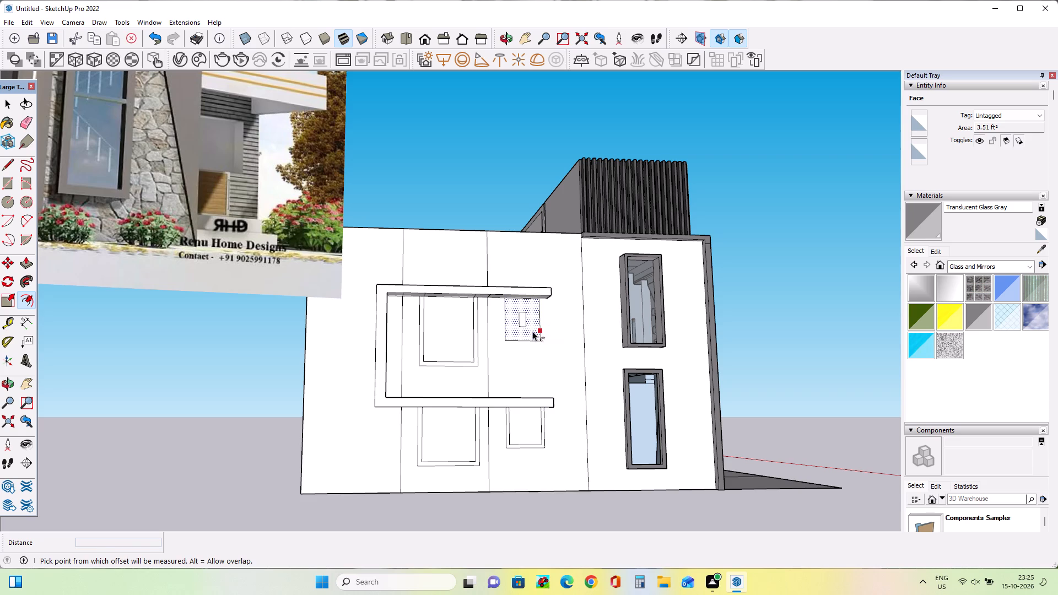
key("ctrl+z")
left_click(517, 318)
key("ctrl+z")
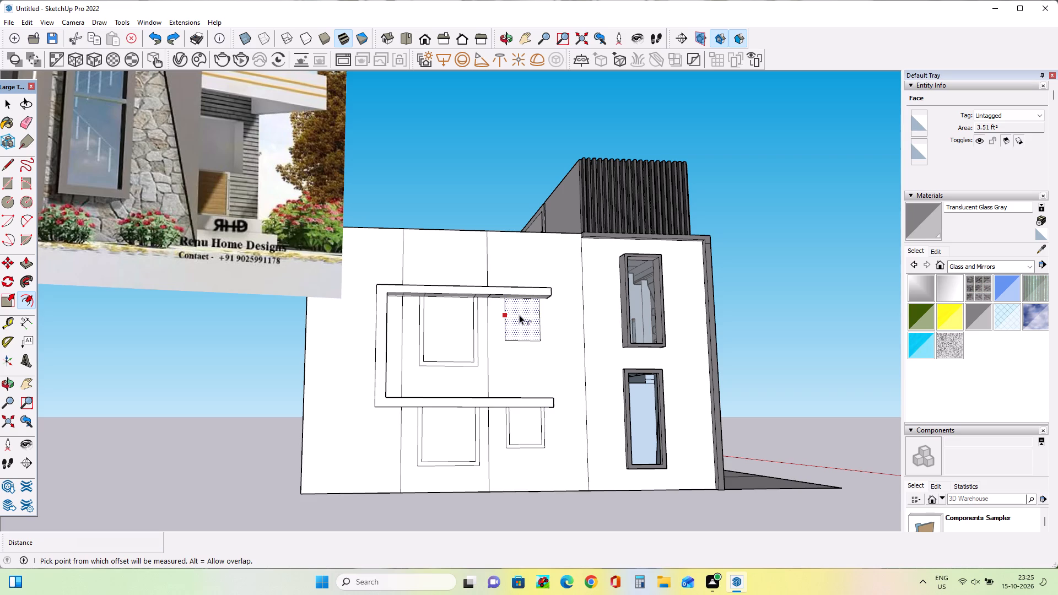
Offset the small upper window rectangle outward by about 3 9/16" to outline its frame.
left_click(519, 315)
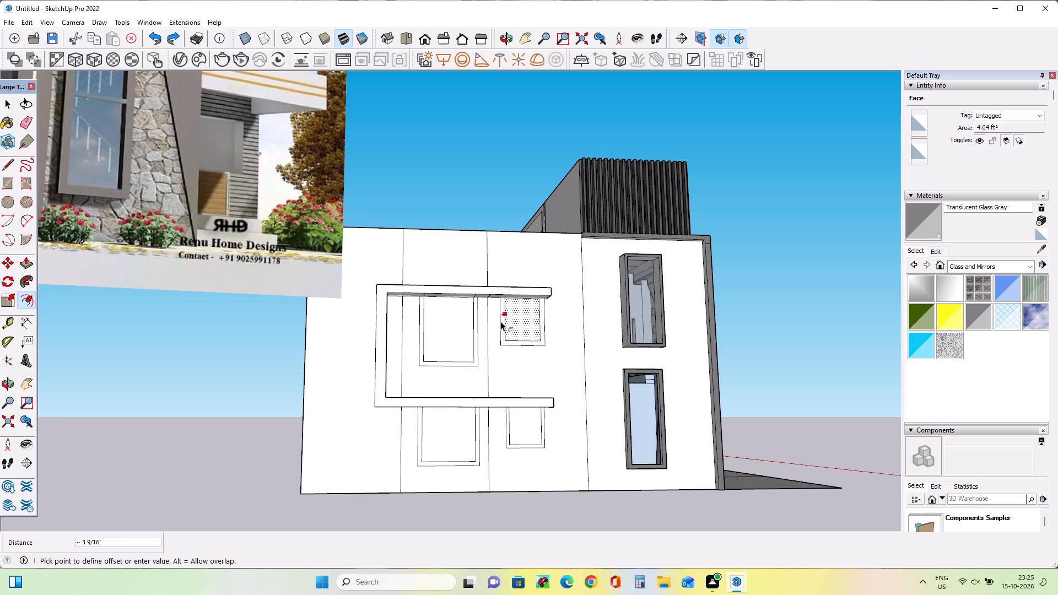
left_click(501, 321)
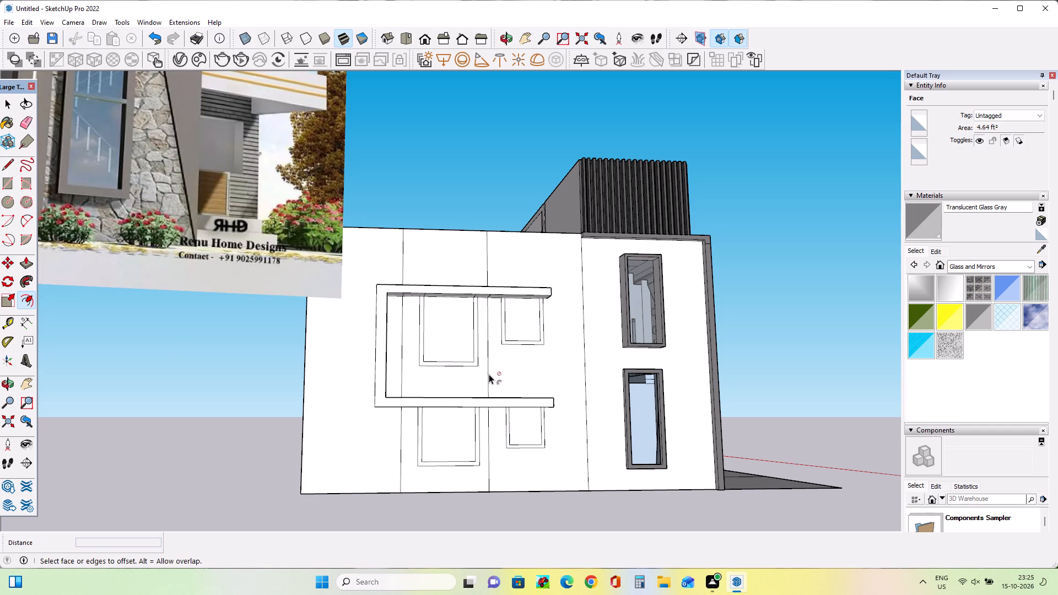
Move the reference image away from the house so that it stands clear of the side wall.
scroll(489, 374, "down", 6)
middle_click_drag(431, 386, 471, 384)
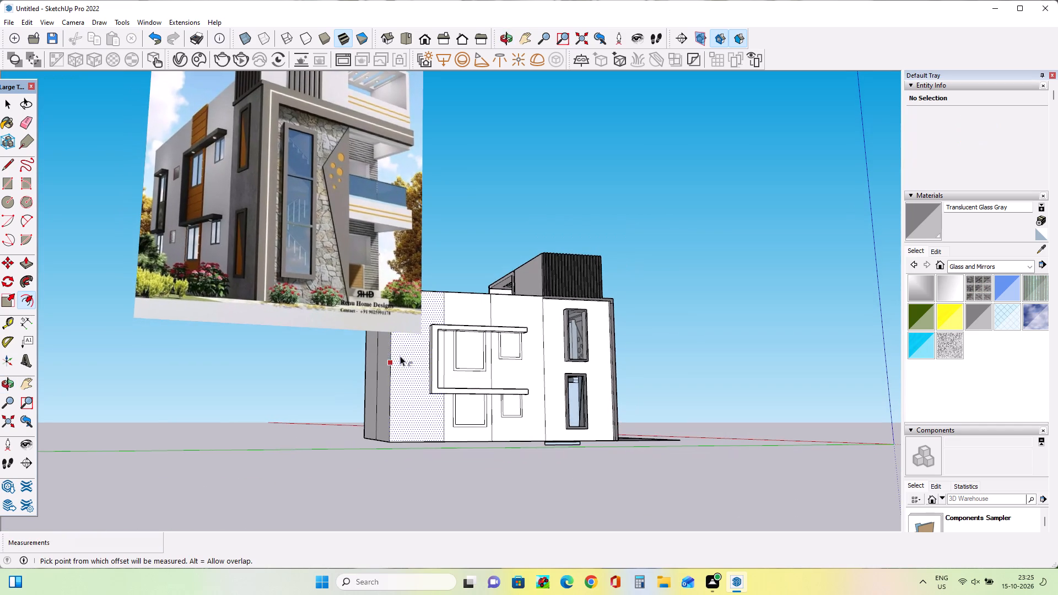
scroll(395, 347, "up", 1)
left_click(5, 265)
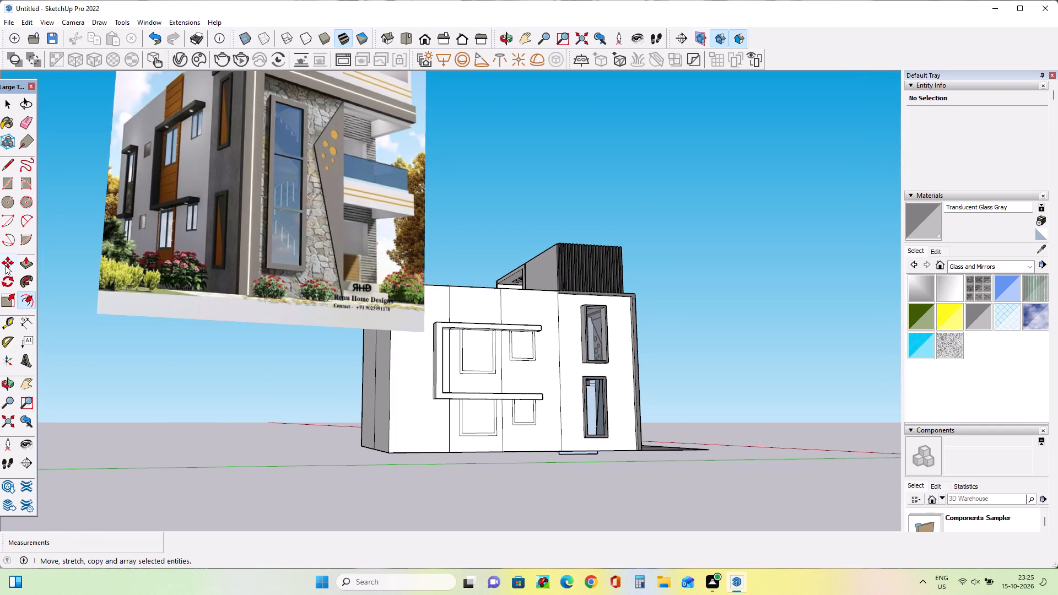
left_click_drag(422, 334, 442, 324)
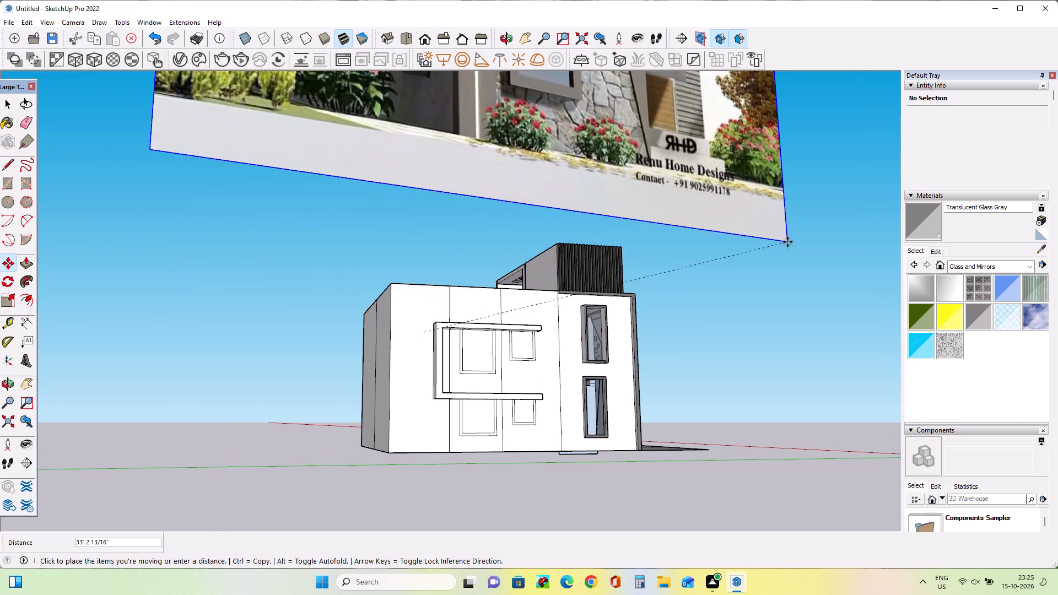
left_click(343, 412)
scroll(361, 415, "down", 3)
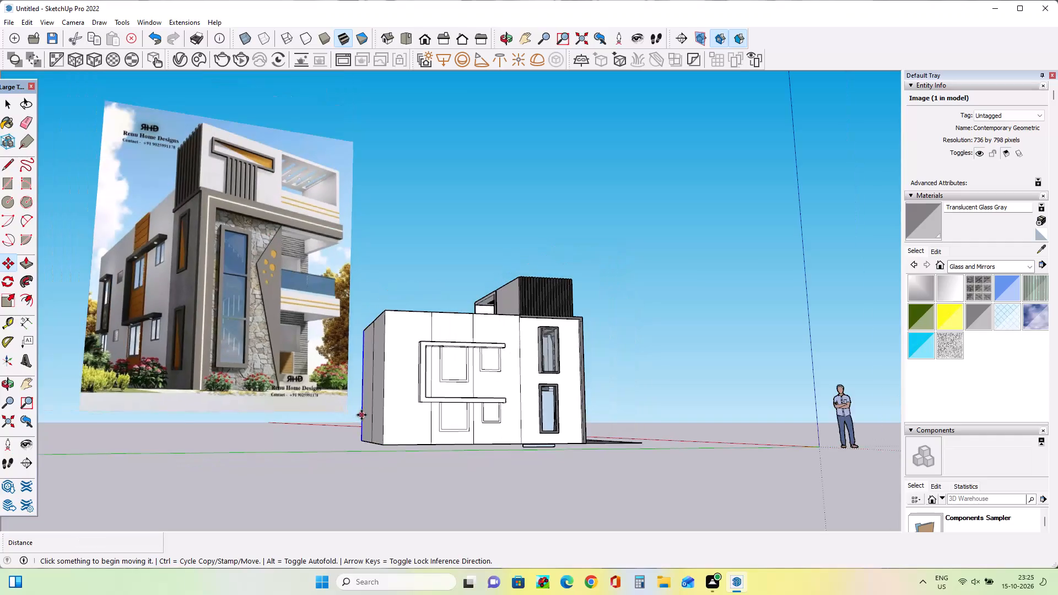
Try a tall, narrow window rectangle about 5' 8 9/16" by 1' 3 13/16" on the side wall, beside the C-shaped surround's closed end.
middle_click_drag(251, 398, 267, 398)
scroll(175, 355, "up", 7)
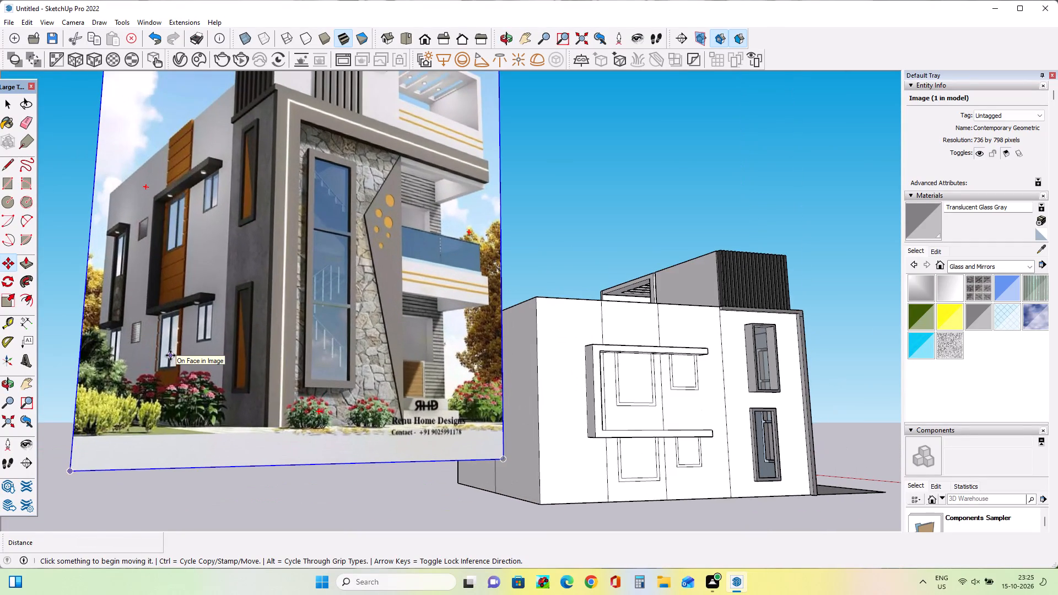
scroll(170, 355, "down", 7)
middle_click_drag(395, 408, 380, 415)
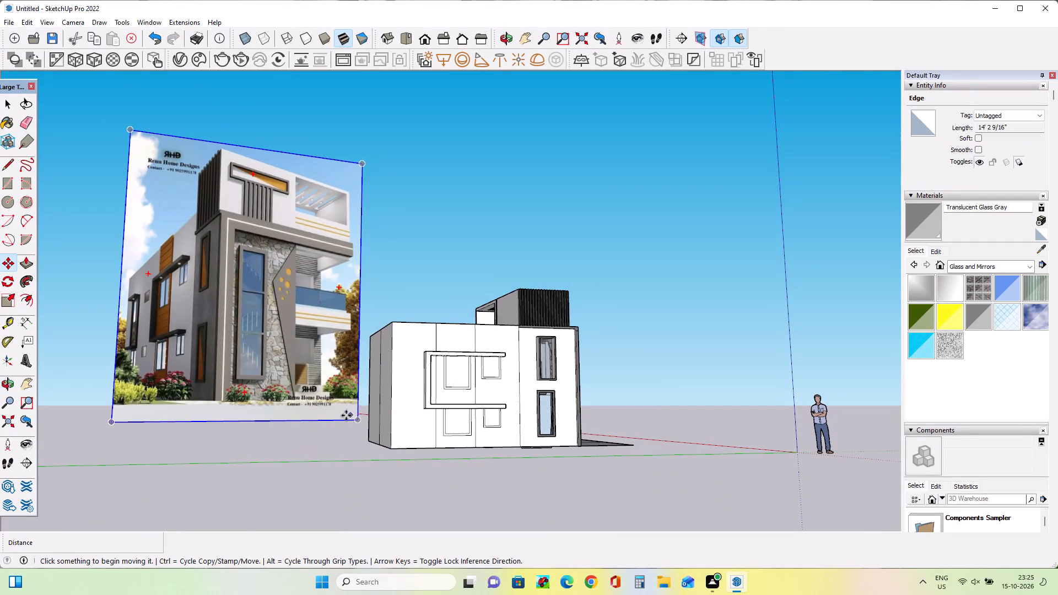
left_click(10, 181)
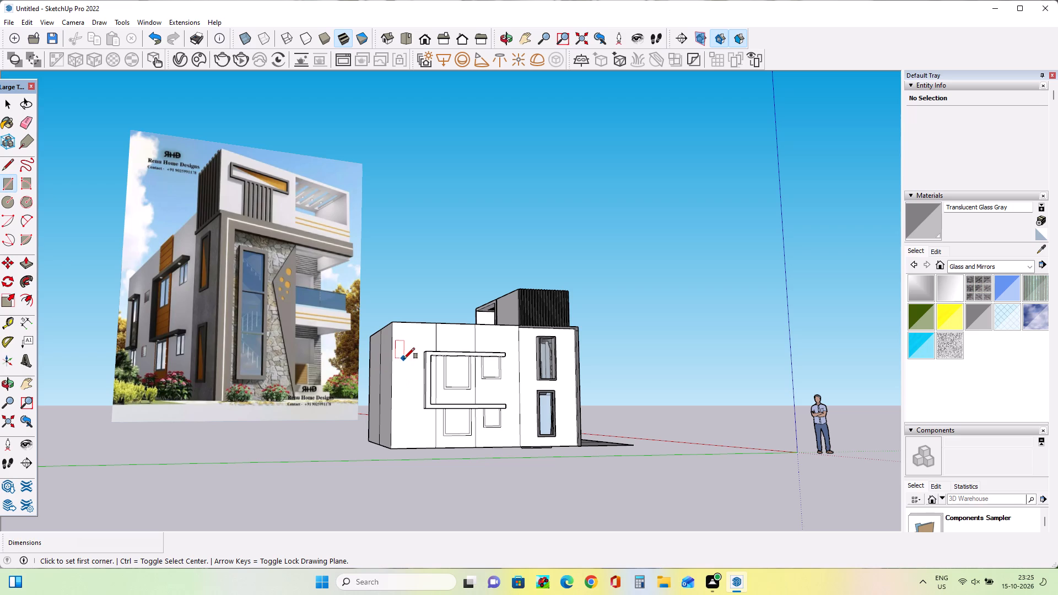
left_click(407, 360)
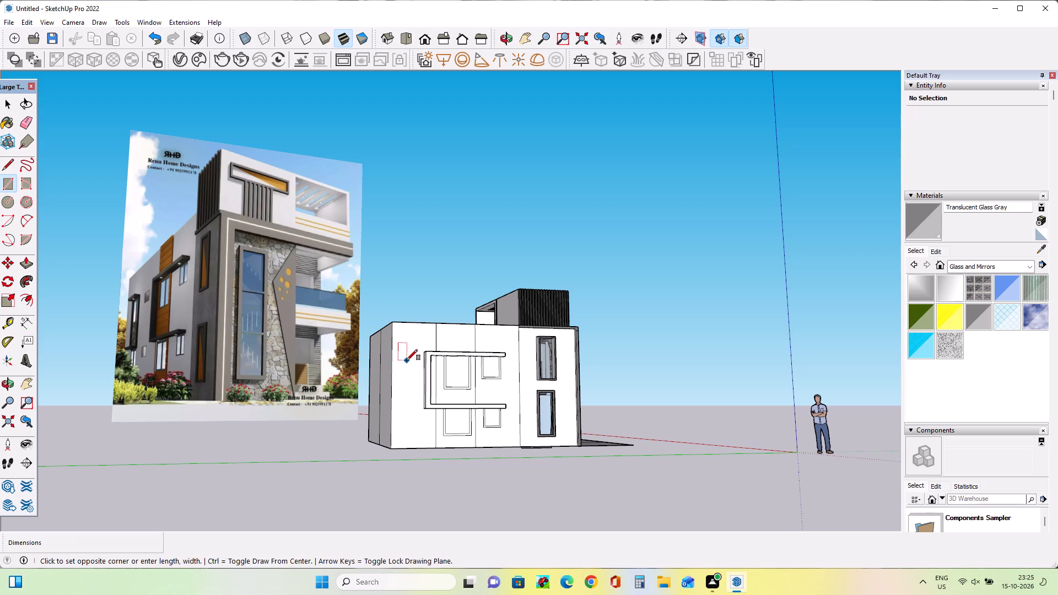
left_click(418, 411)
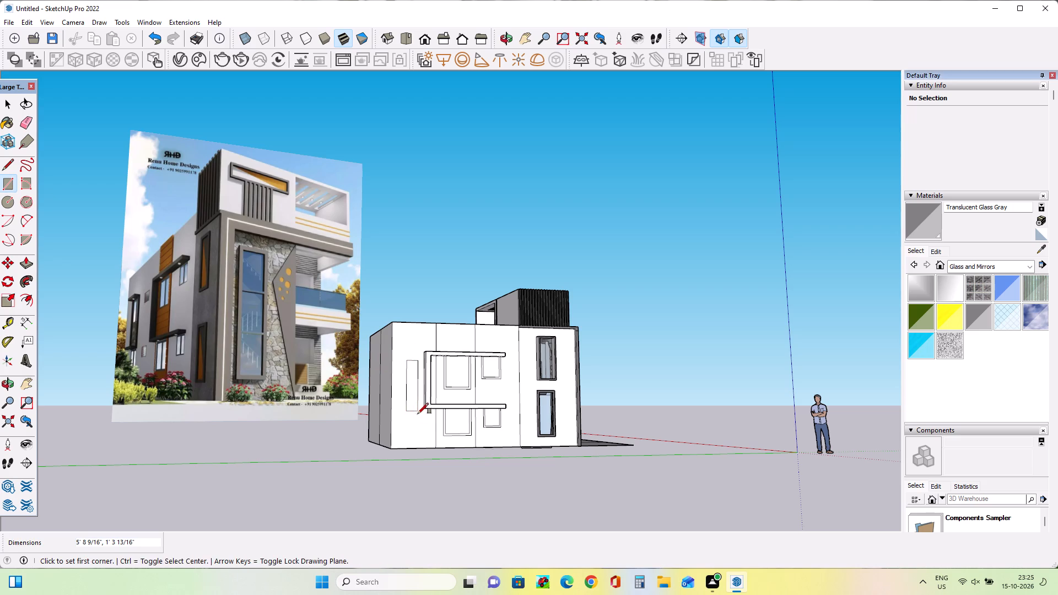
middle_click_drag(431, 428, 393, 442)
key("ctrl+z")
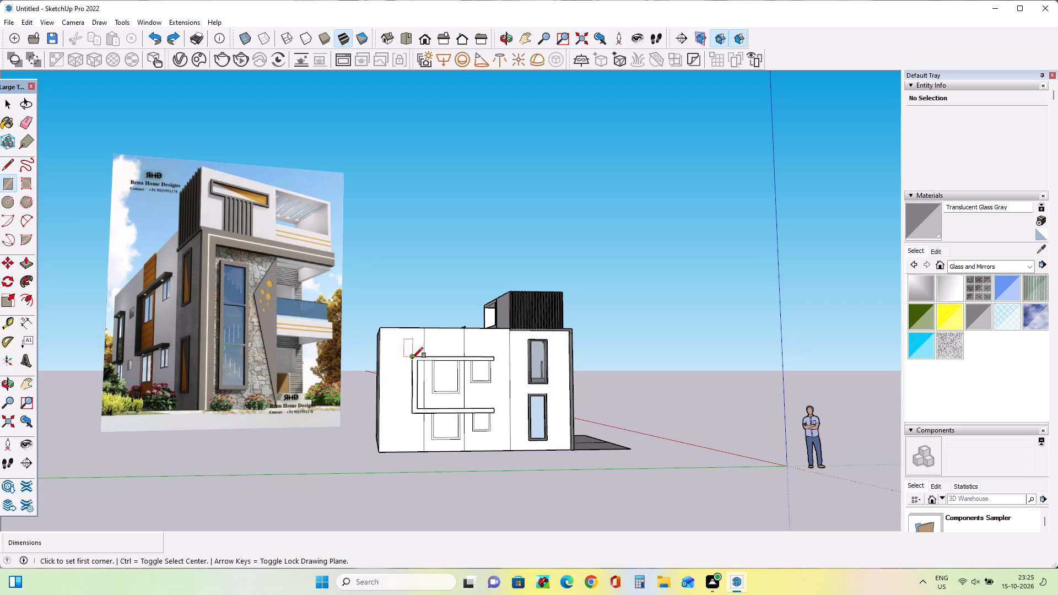
Draw a tall window rectangle about 5' 8" by 1' 8" on the side wall between the rear corner and the C-shaped surround's closed end.
left_click(390, 361)
left_click(404, 412)
middle_click_drag(429, 450, 445, 450)
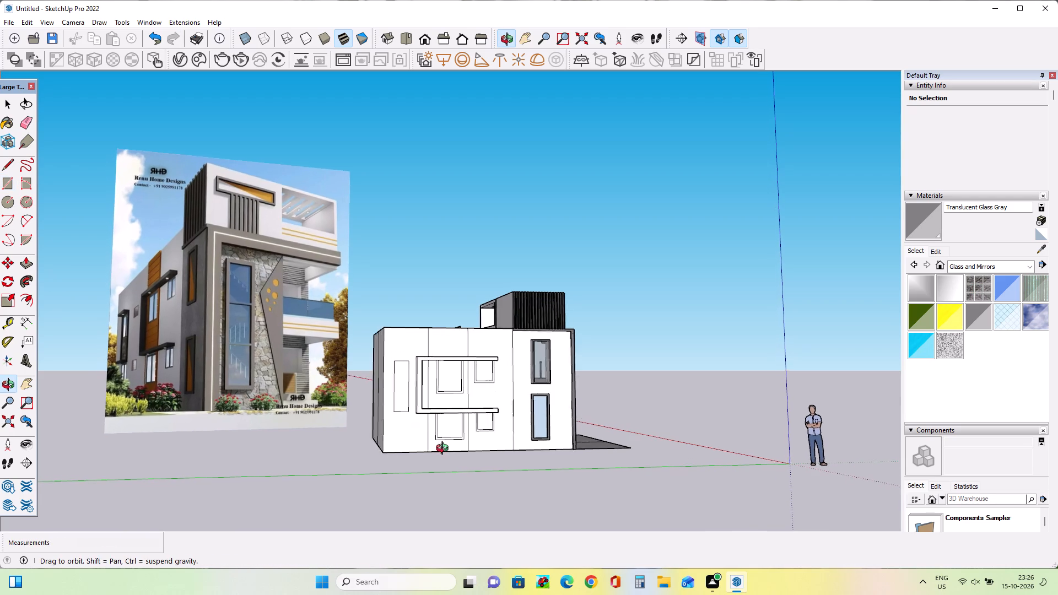
middle_click_drag(445, 450, 469, 447)
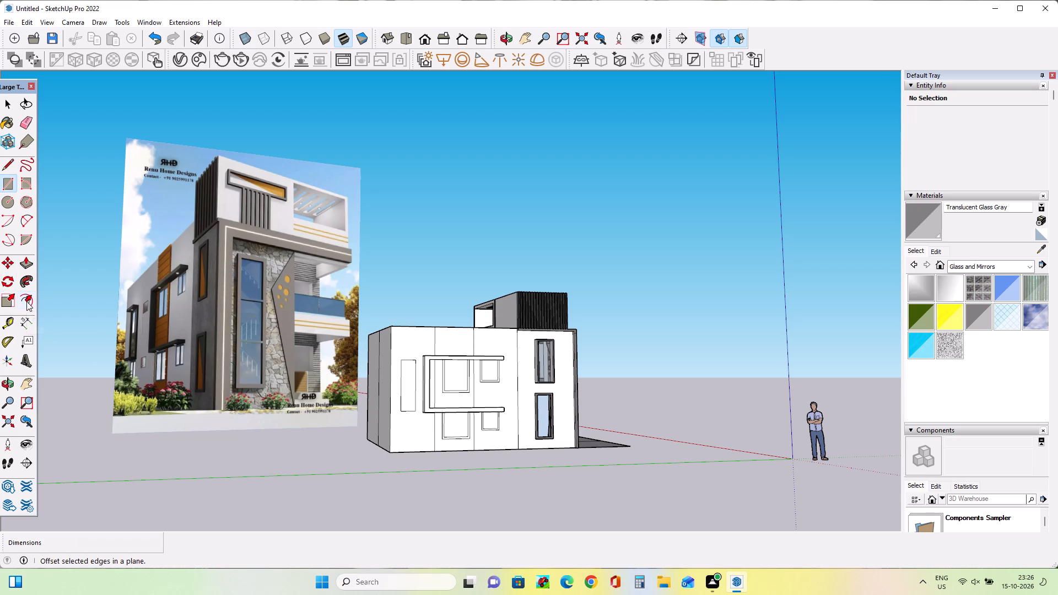
Offset the tall window rectangle outward by about 2 11/16" to outline its frame.
left_click(26, 301)
scroll(417, 399, "up", 6)
left_click(402, 380)
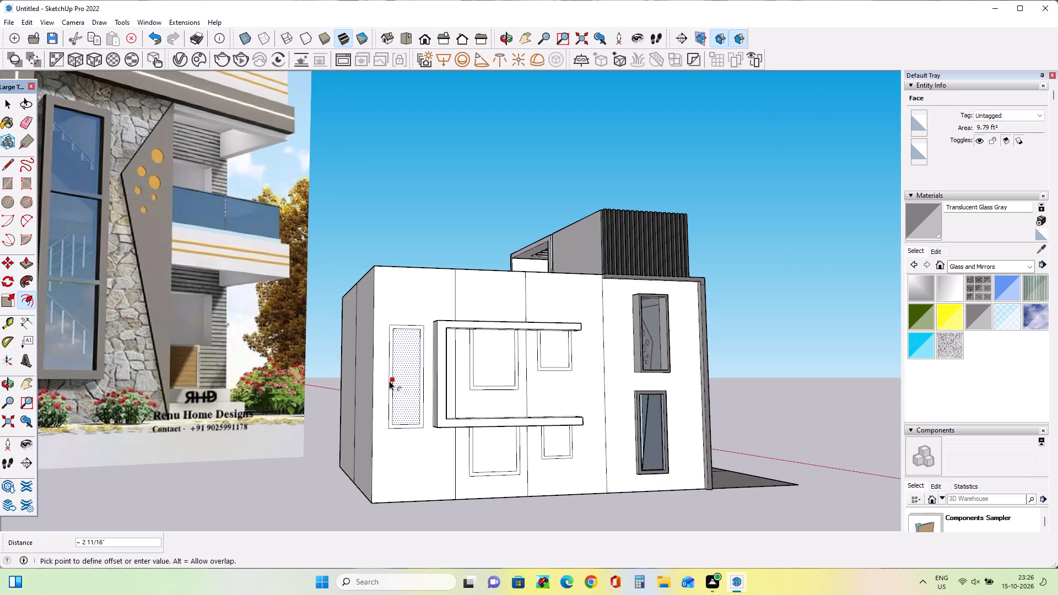
left_click(389, 381)
scroll(403, 346, "up", 1)
scroll(403, 346, "down", 3)
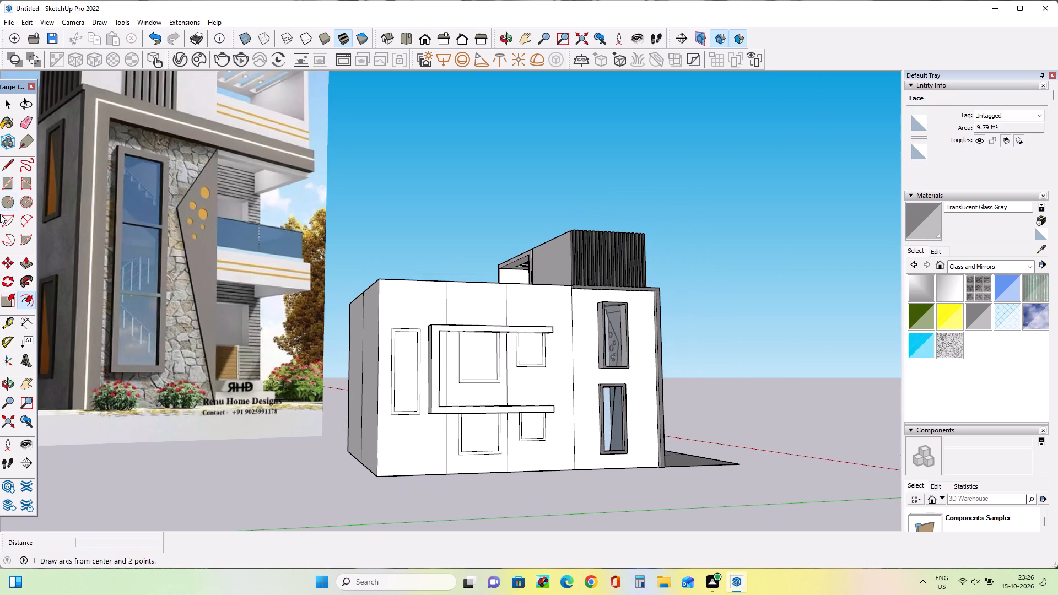
Draw short horizontal lines from the inner corners to the frame's outer edges, splitting the tall frame into top, bottom and side pieces.
left_click(7, 164)
scroll(398, 312, "up", 5)
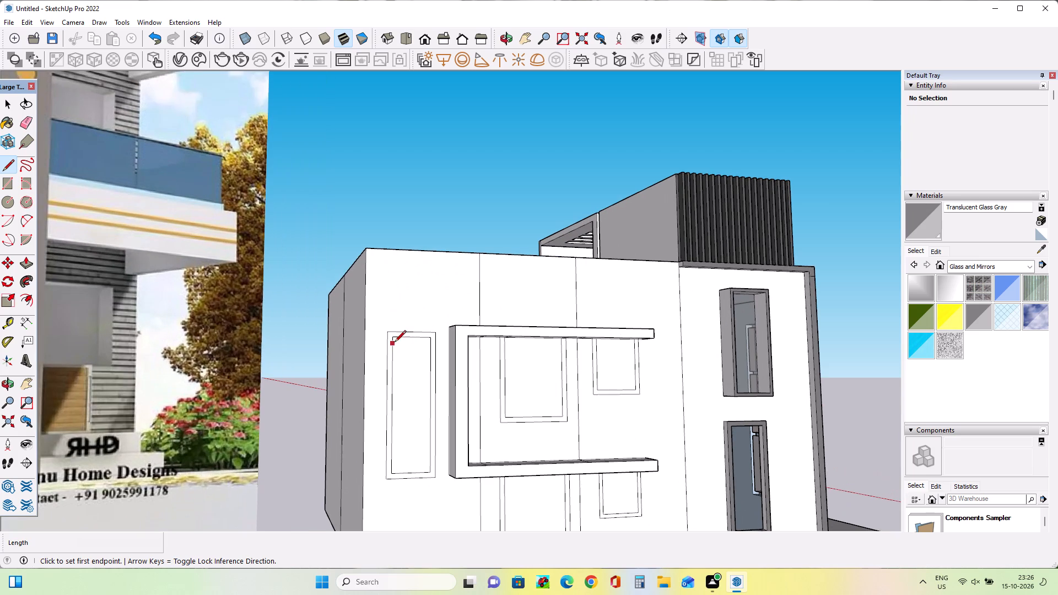
left_click(395, 341)
left_click(385, 338)
scroll(435, 349, "up", 2)
left_click(427, 339)
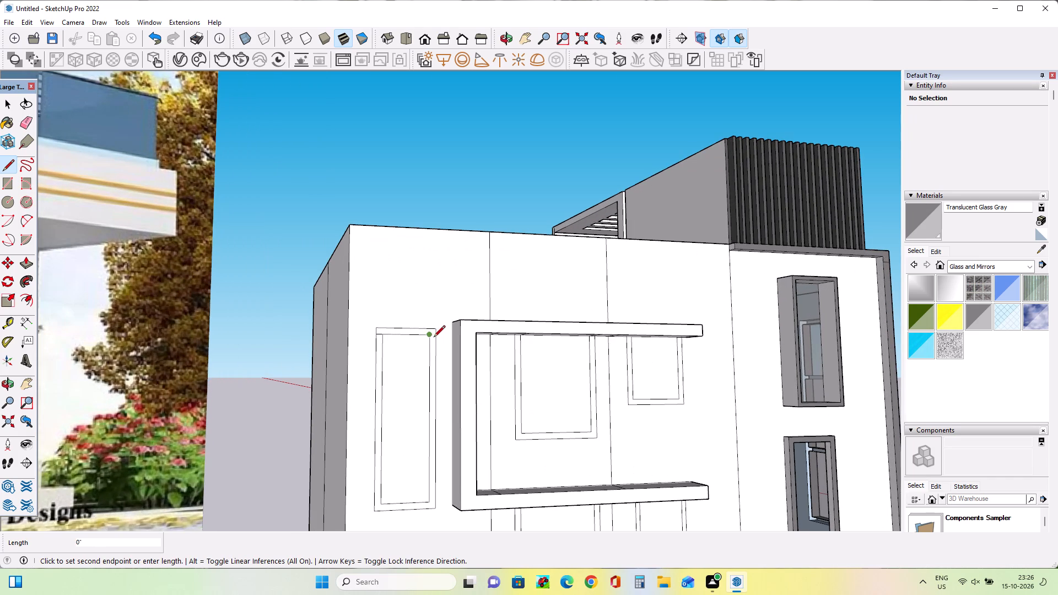
left_click(436, 338)
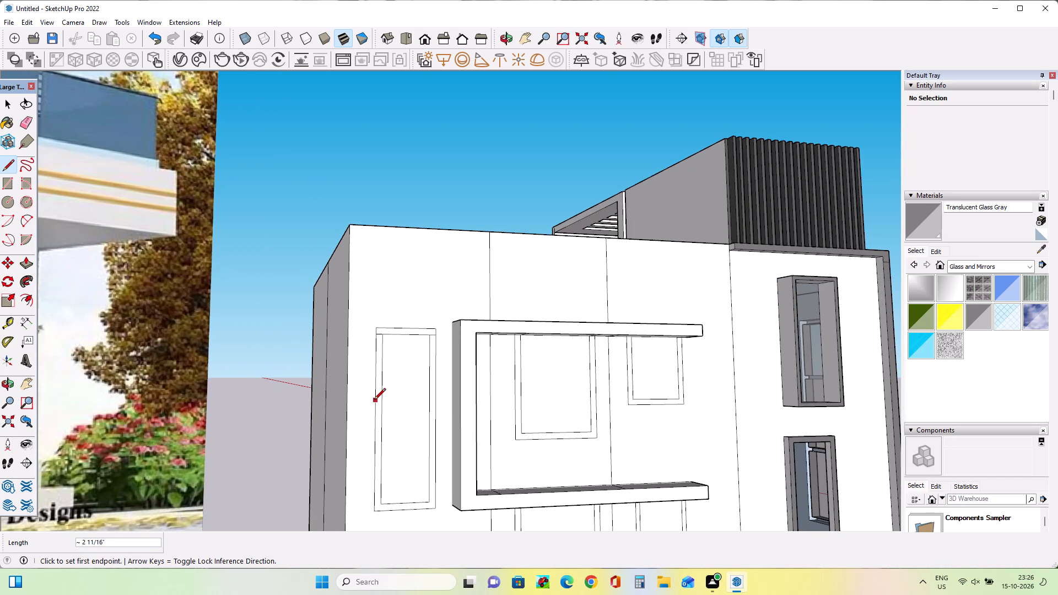
scroll(374, 402, "down", 2)
scroll(381, 504, "up", 5)
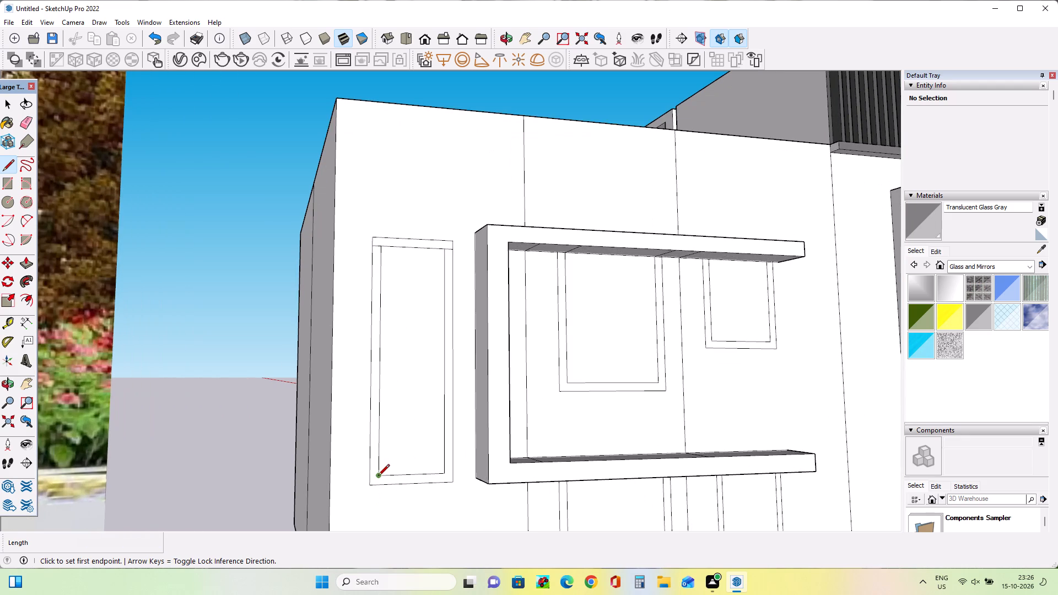
left_click(378, 477)
left_click(371, 475)
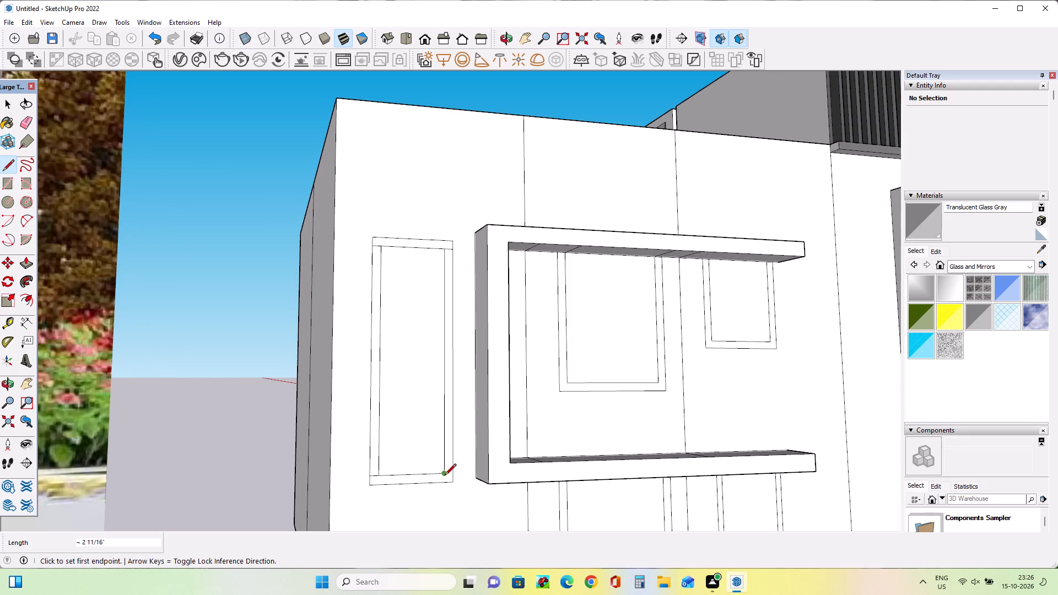
left_click(445, 475)
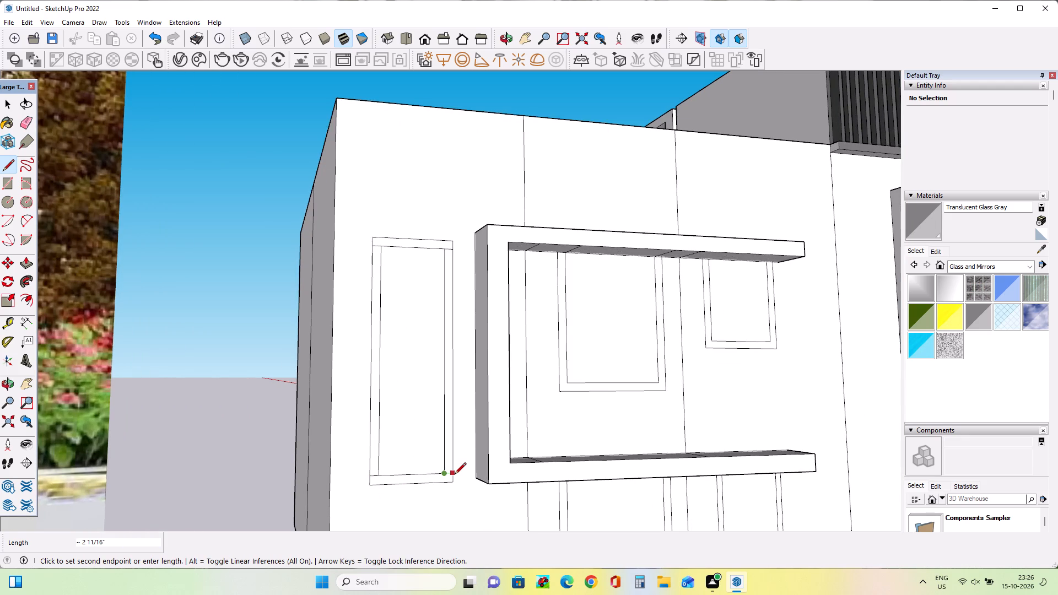
left_click(455, 475)
Extrude the tall frame's bottom, top and both side pieces out from the wall by about 11 11/16".
left_click(31, 264)
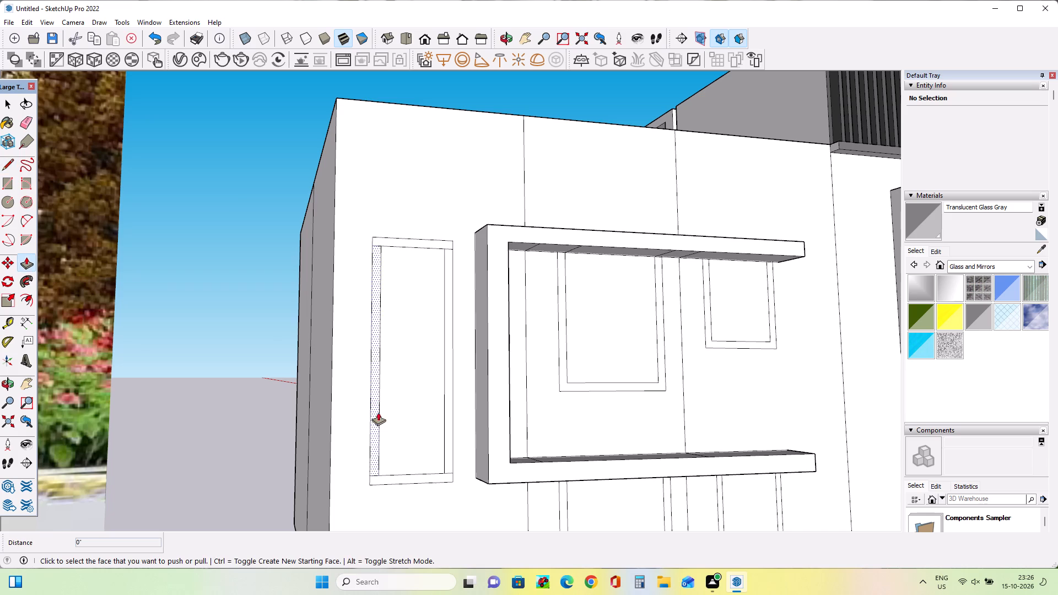
left_click(404, 474)
key("Escape")
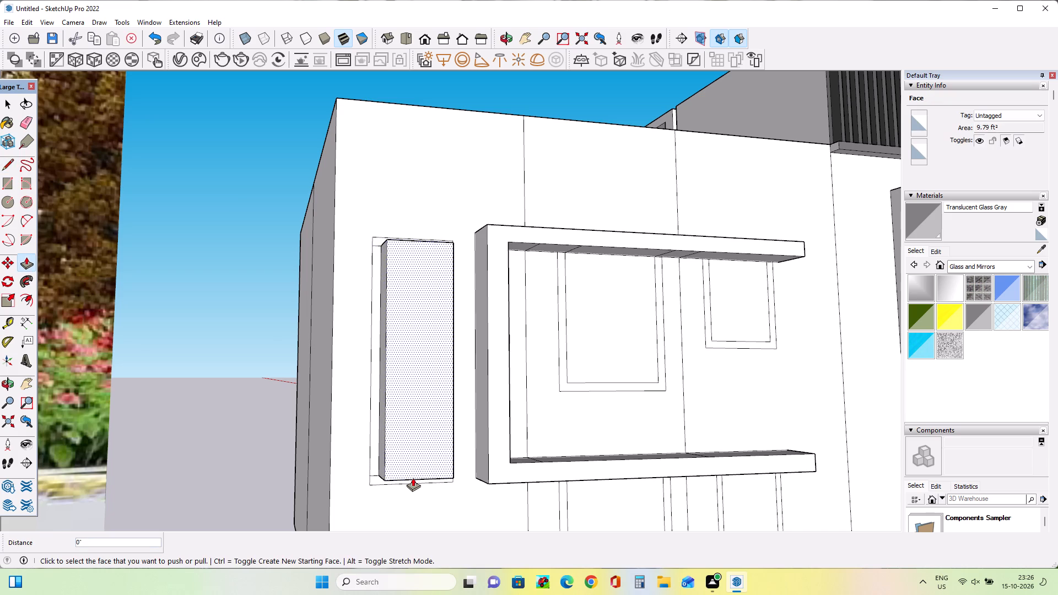
left_click(412, 479)
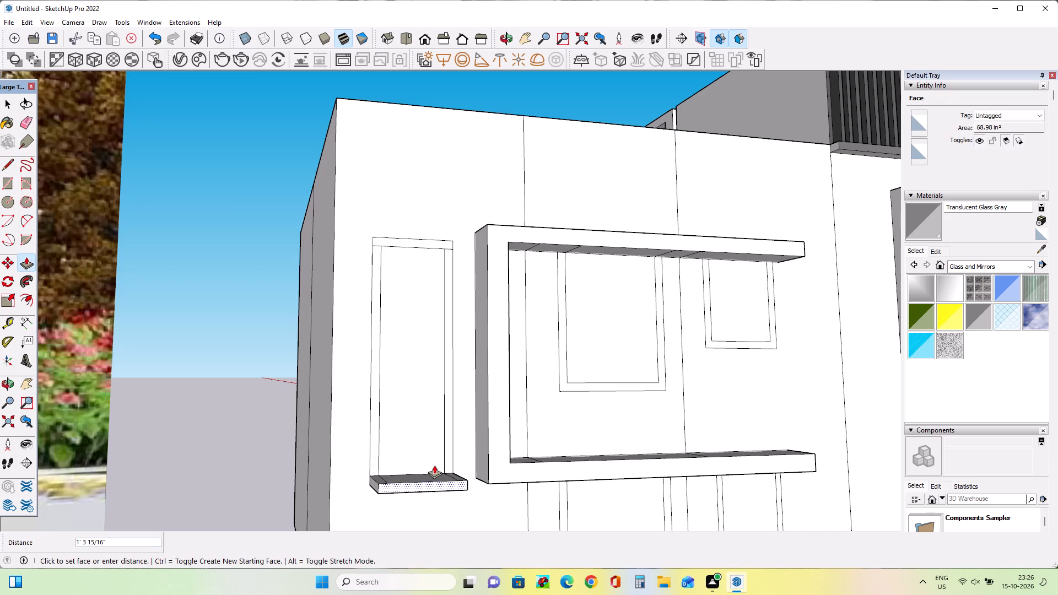
left_click(431, 463)
middle_click_drag(494, 393, 479, 437)
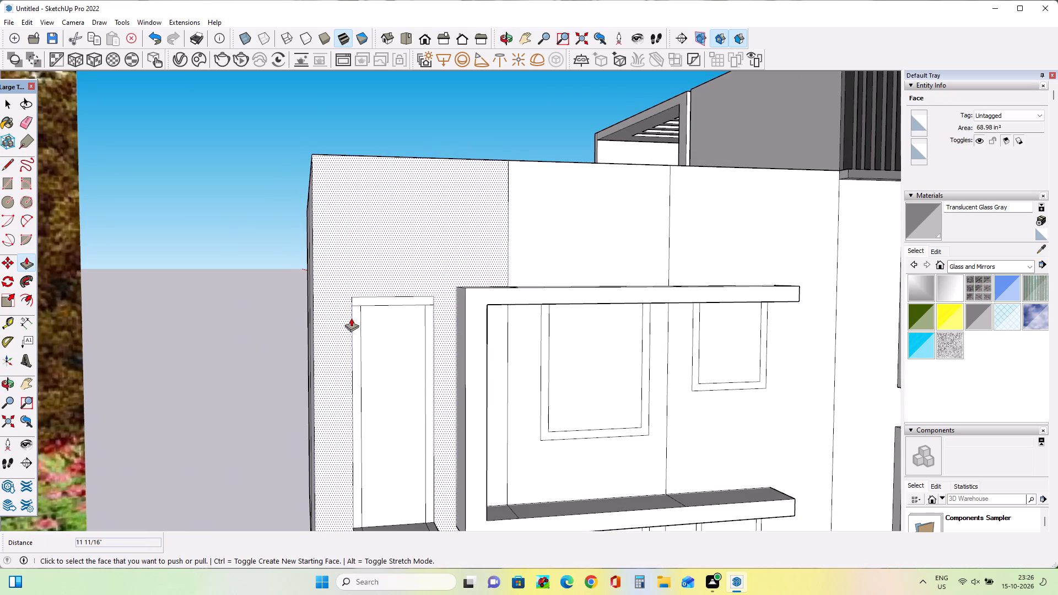
left_click(355, 320)
left_click(358, 323)
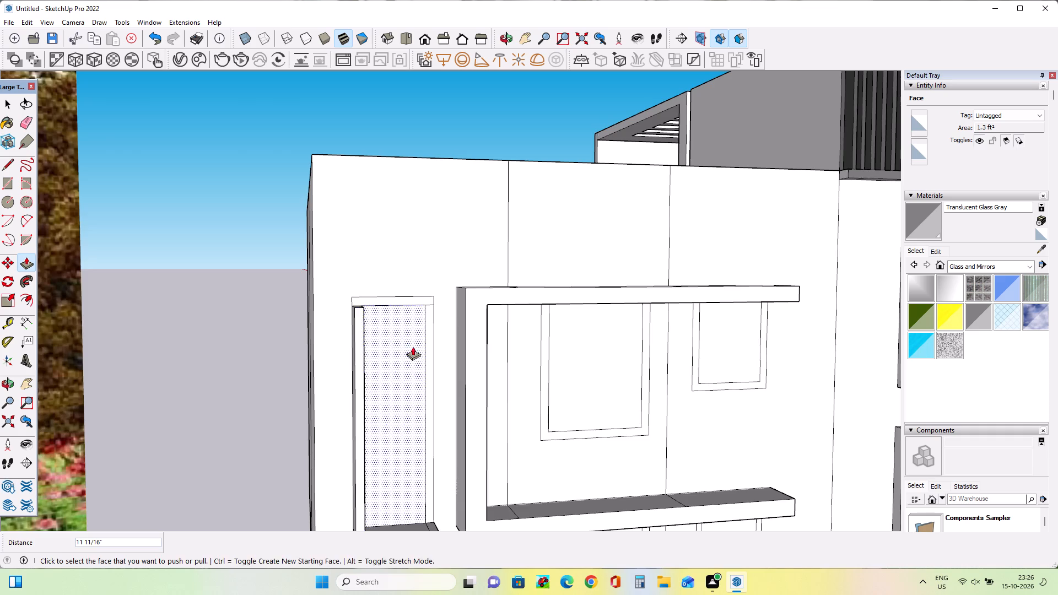
middle_click_drag(427, 353, 360, 351)
left_click(344, 364)
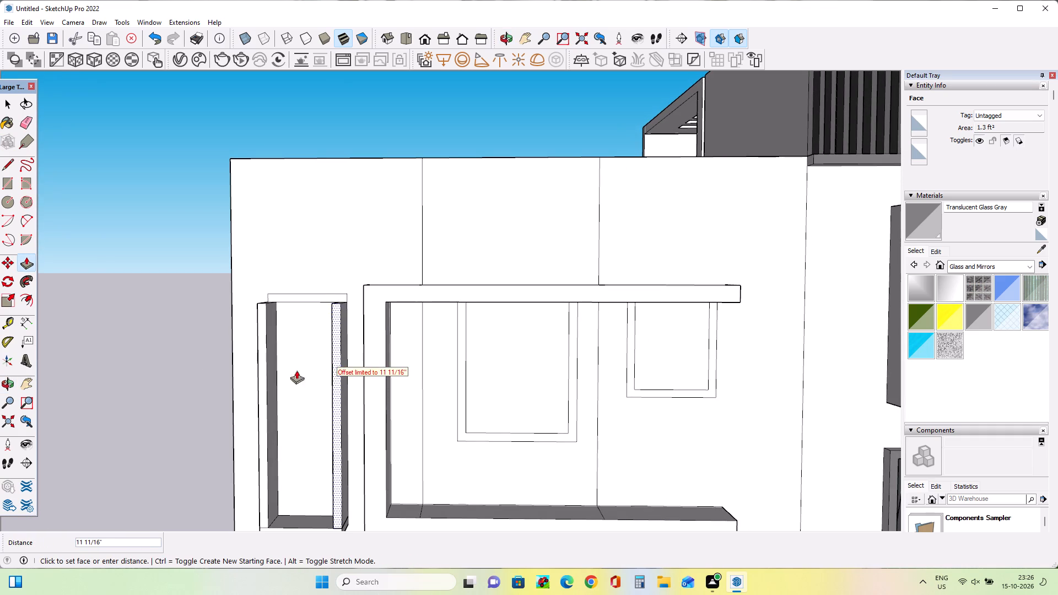
left_click(262, 370)
left_click(297, 297)
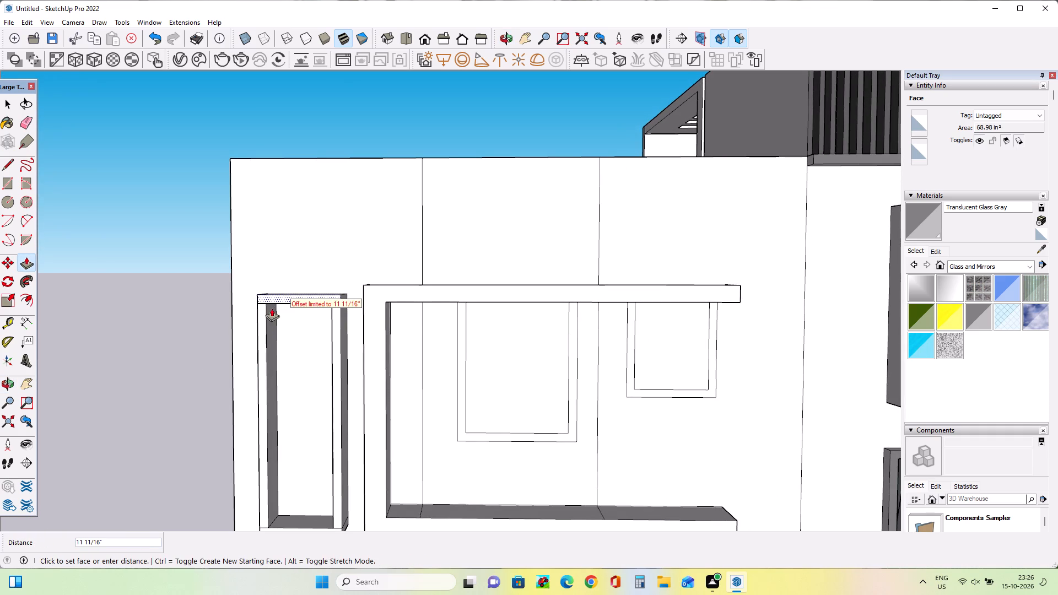
left_click(272, 308)
Compare the tall framed window with the matching side-wall window in the reference image.
scroll(358, 321, "down", 4)
middle_click_drag(360, 324, 418, 324)
scroll(417, 324, "down", 5)
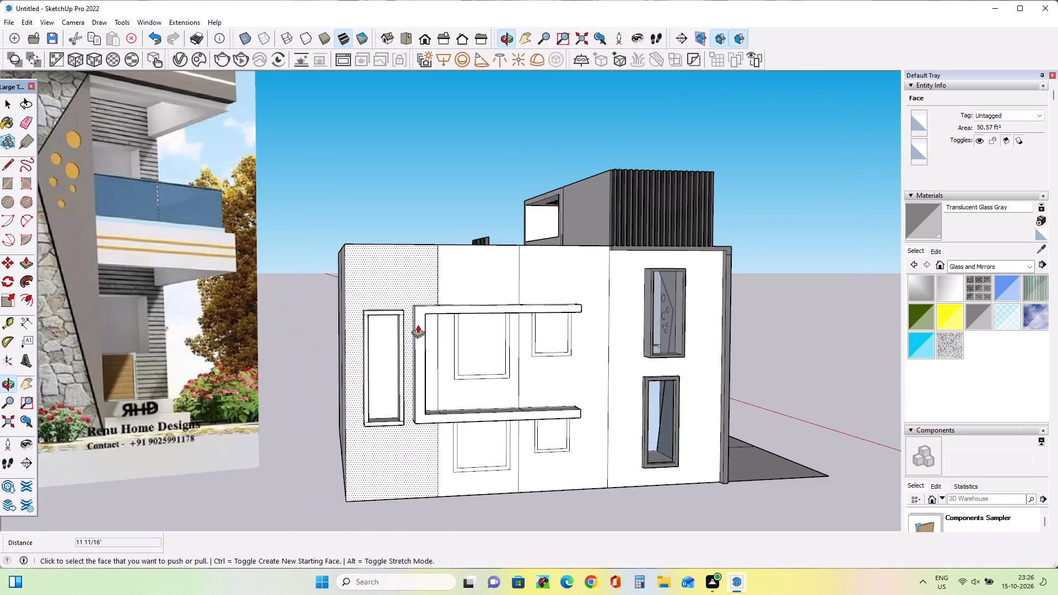
scroll(418, 324, "down", 7)
scroll(219, 354, "up", 4)
middle_click_drag(58, 343, 80, 341)
scroll(82, 328, "up", 4)
scroll(82, 328, "down", 6)
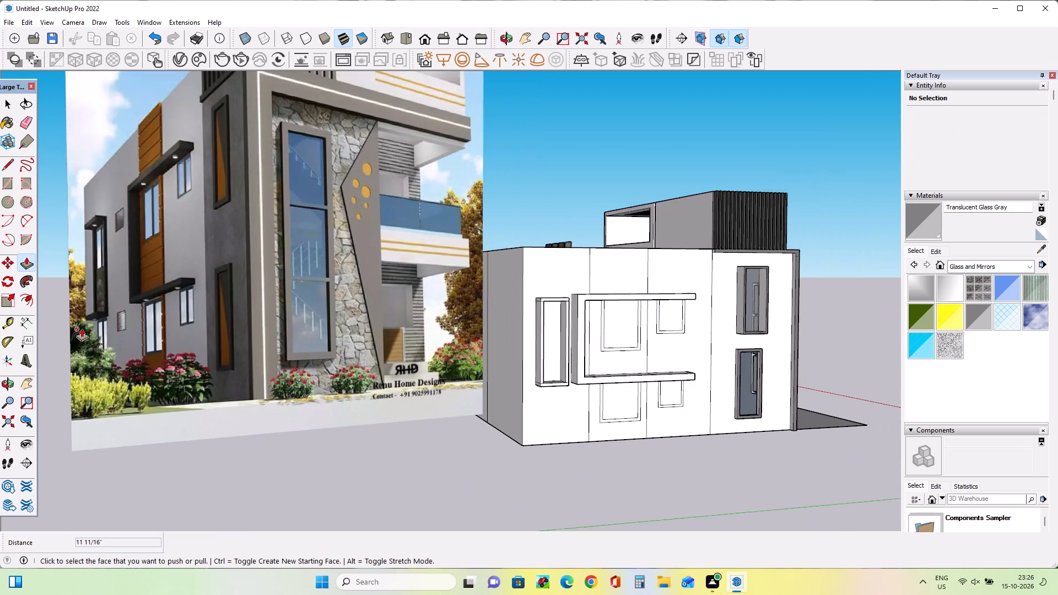
scroll(82, 328, "down", 2)
scroll(49, 291, "up", 8)
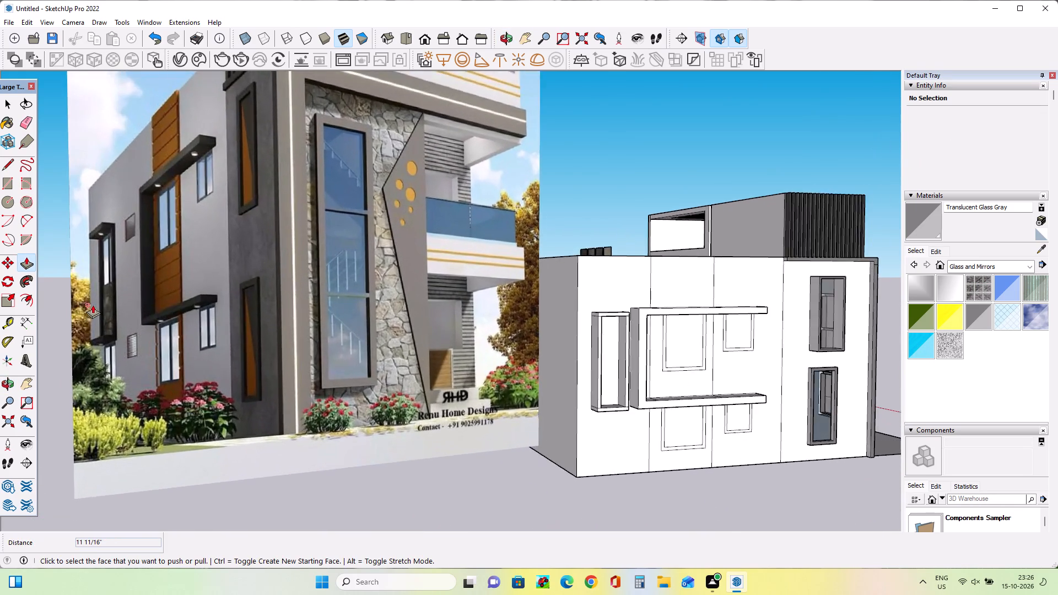
scroll(93, 305, "up", 4)
scroll(93, 305, "down", 1)
scroll(93, 305, "up", 4)
scroll(93, 305, "down", 3)
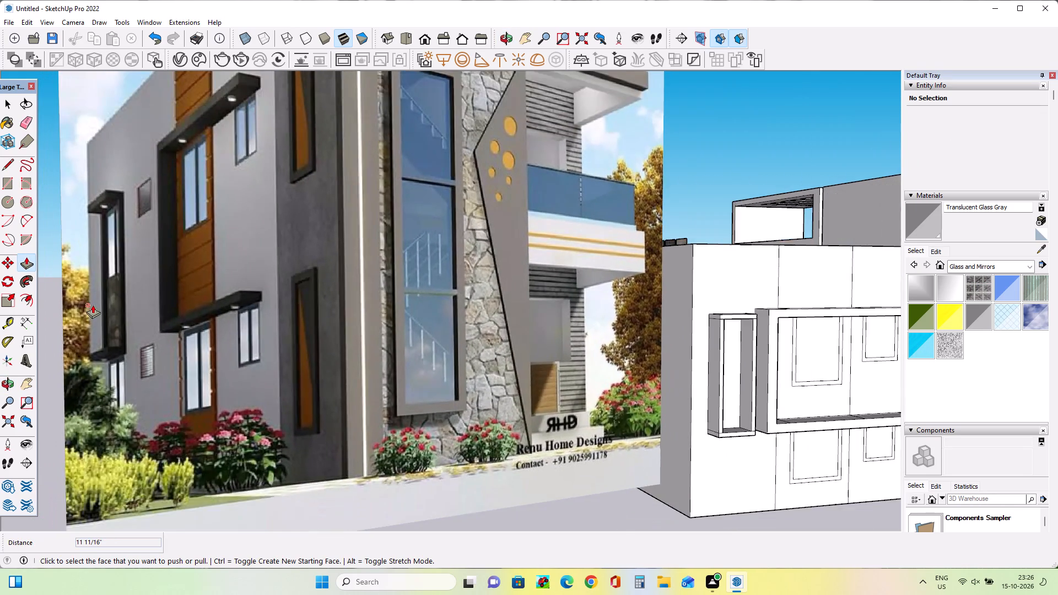
scroll(93, 305, "down", 15)
Push the tall frame's two side pieces back by about 6 1/8" so the top and bottom pieces project beyond them.
scroll(380, 371, "up", 4)
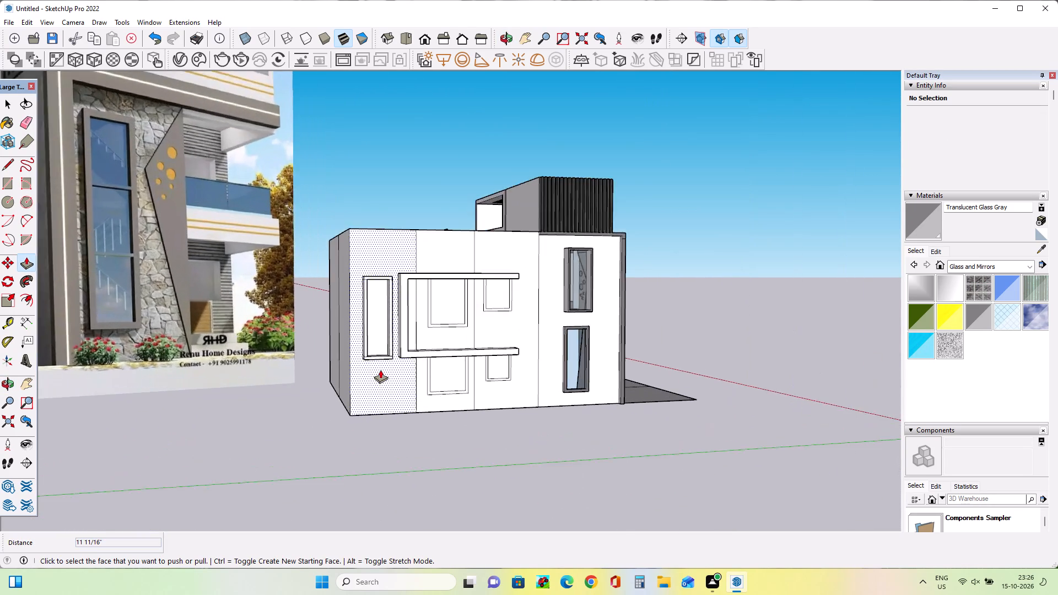
scroll(380, 370, "up", 8)
left_click(349, 312)
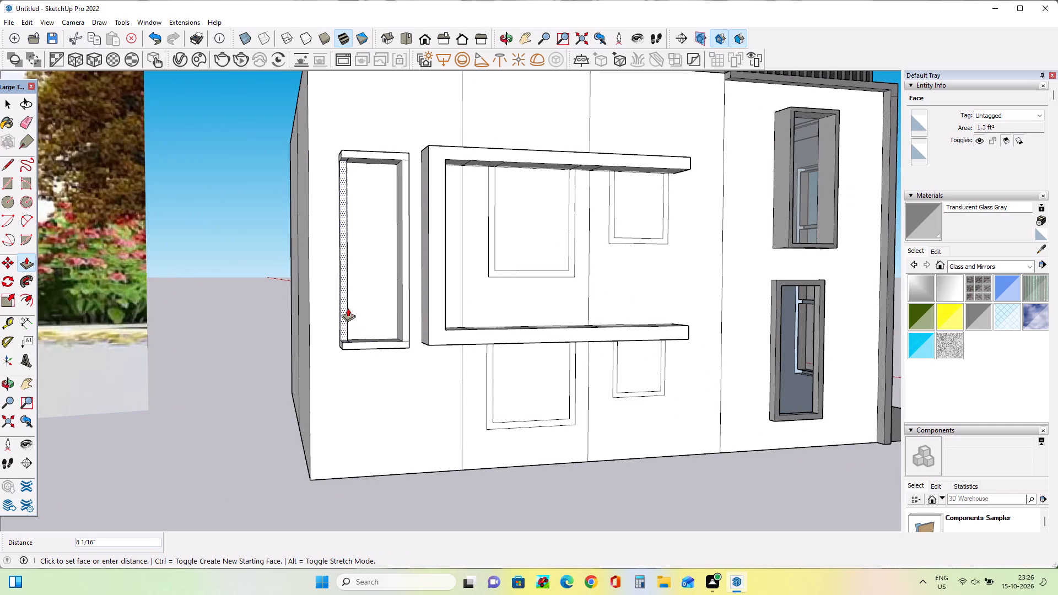
left_click(348, 310)
scroll(388, 325, "up", 3)
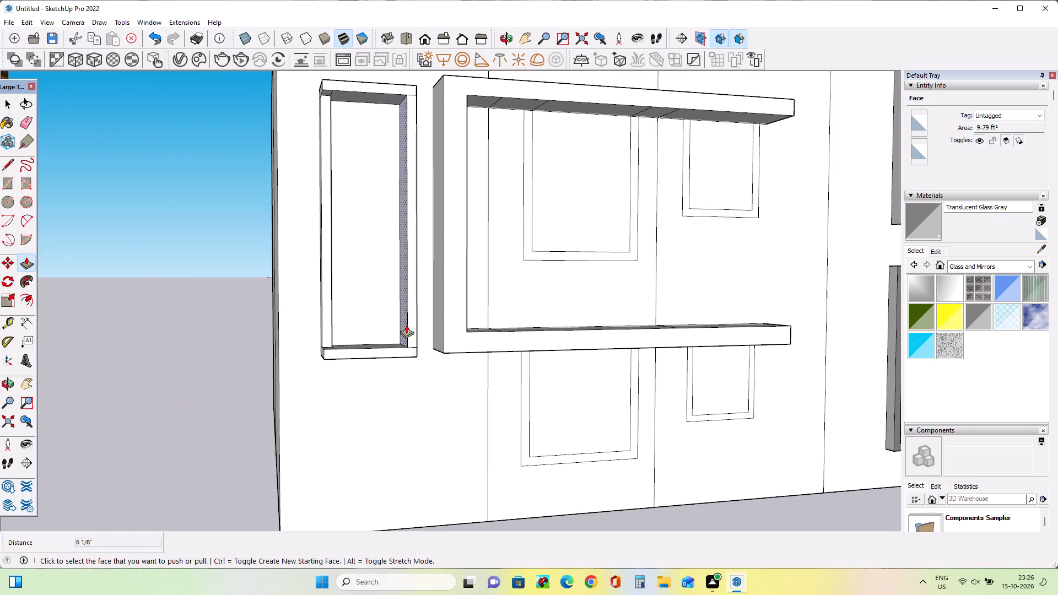
left_click(407, 325)
left_click(323, 332)
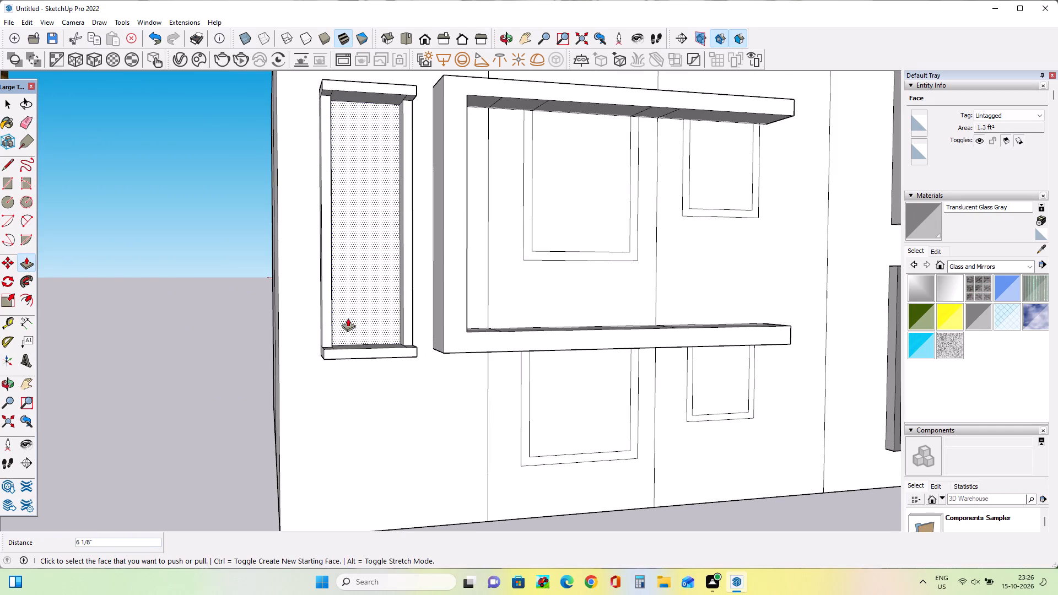
scroll(340, 307, "down", 3)
scroll(358, 187, "up", 3)
middle_click_drag(359, 197, 363, 210)
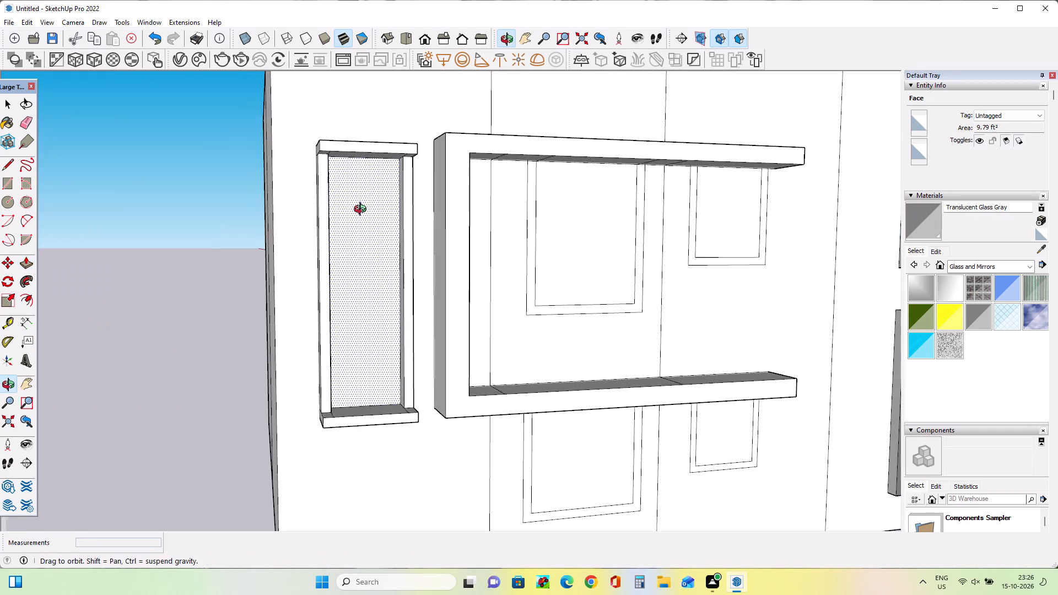
middle_click_drag(363, 210, 363, 213)
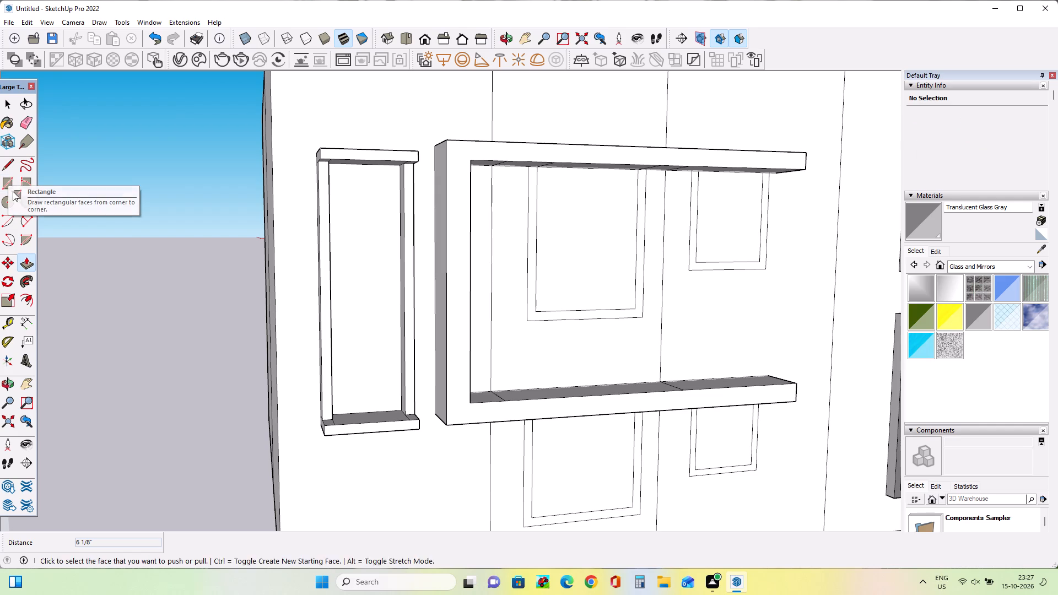
Draw a horizontal line about 1' 8 1/4" long across the middle of the tall frame's opening, dividing it into two panes.
left_click(9, 163)
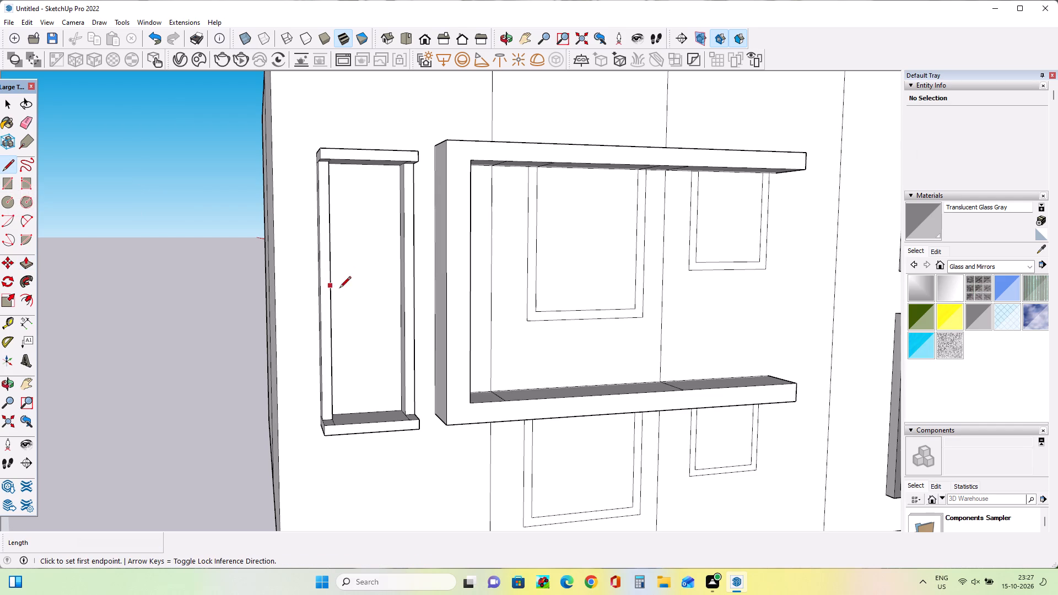
middle_click_drag(363, 296, 299, 297)
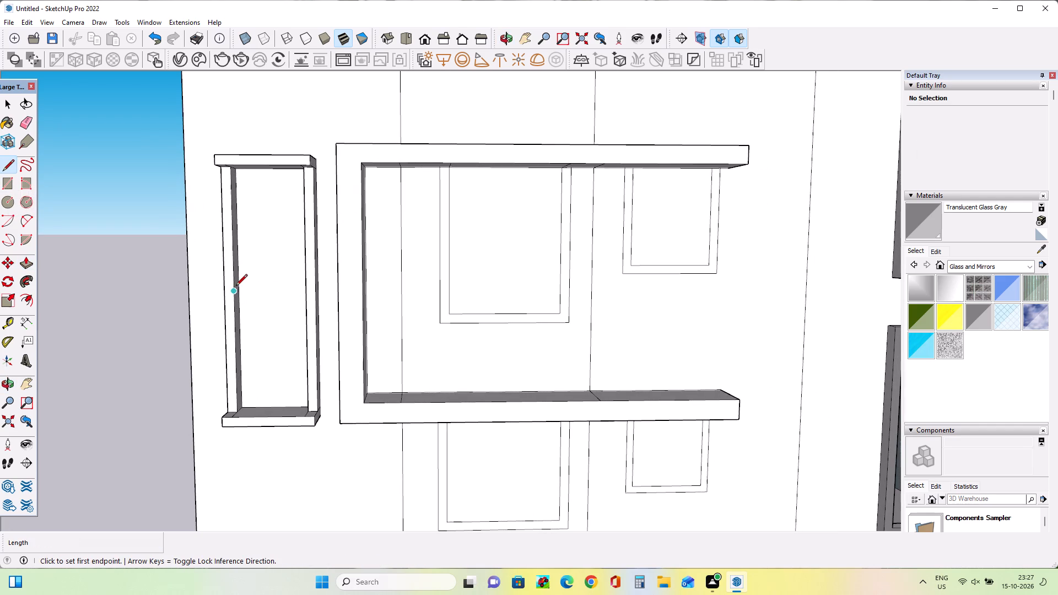
left_click(240, 285)
middle_click_drag(276, 299, 397, 286)
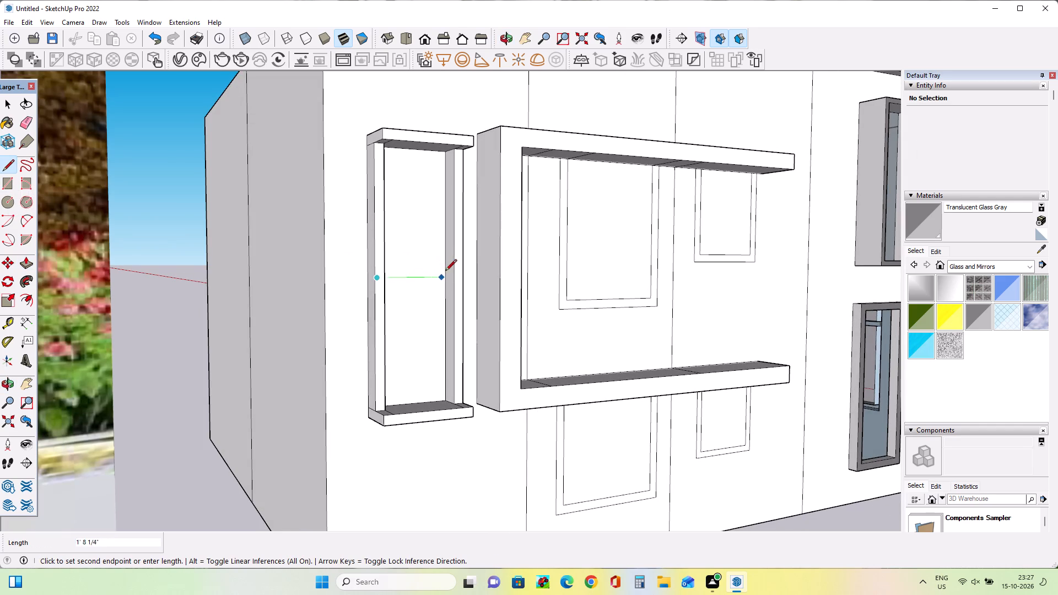
left_click(449, 273)
Examine the matching tall side-wall window and the lower windows in the reference image.
middle_click_drag(420, 322, 357, 325)
scroll(356, 325, "down", 6)
scroll(355, 326, "up", 1)
scroll(355, 326, "down", 14)
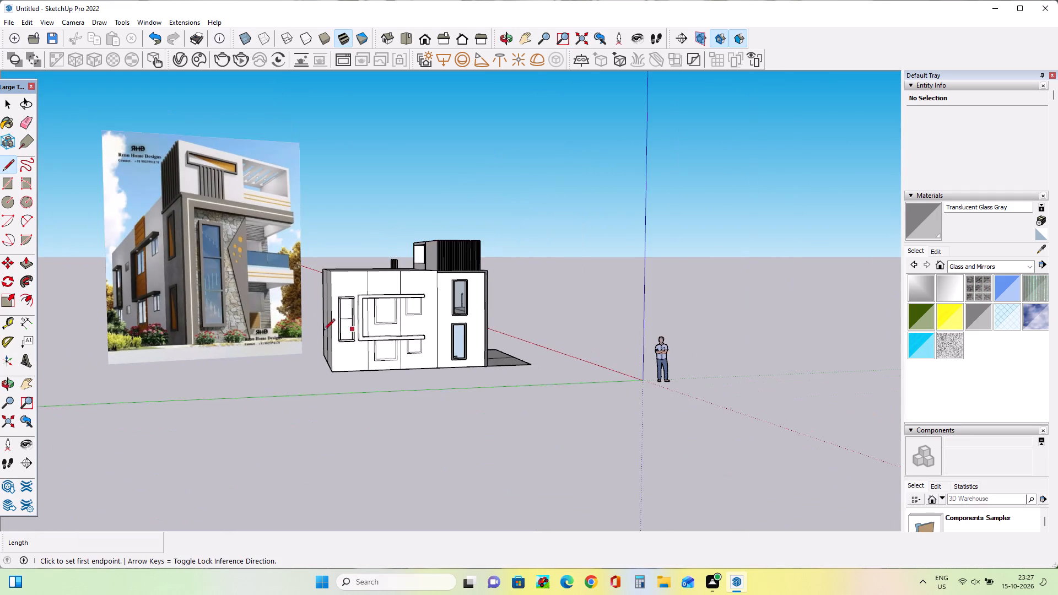
scroll(117, 305, "up", 18)
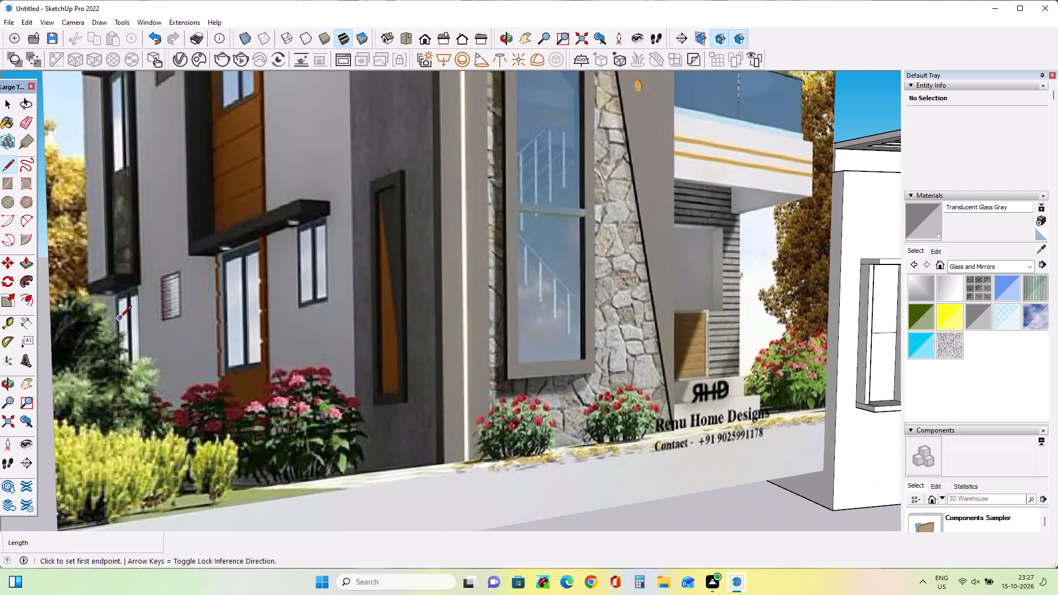
scroll(120, 318, "down", 9)
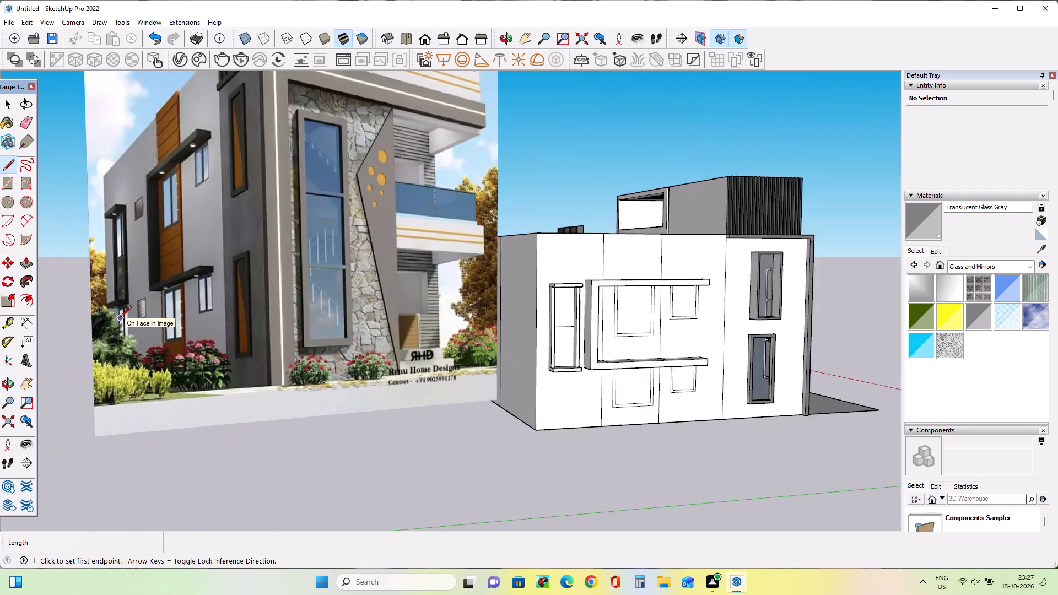
scroll(120, 318, "down", 10)
Offset the upper pane's outline slightly inward to form a thin window frame.
scroll(380, 329, "up", 10)
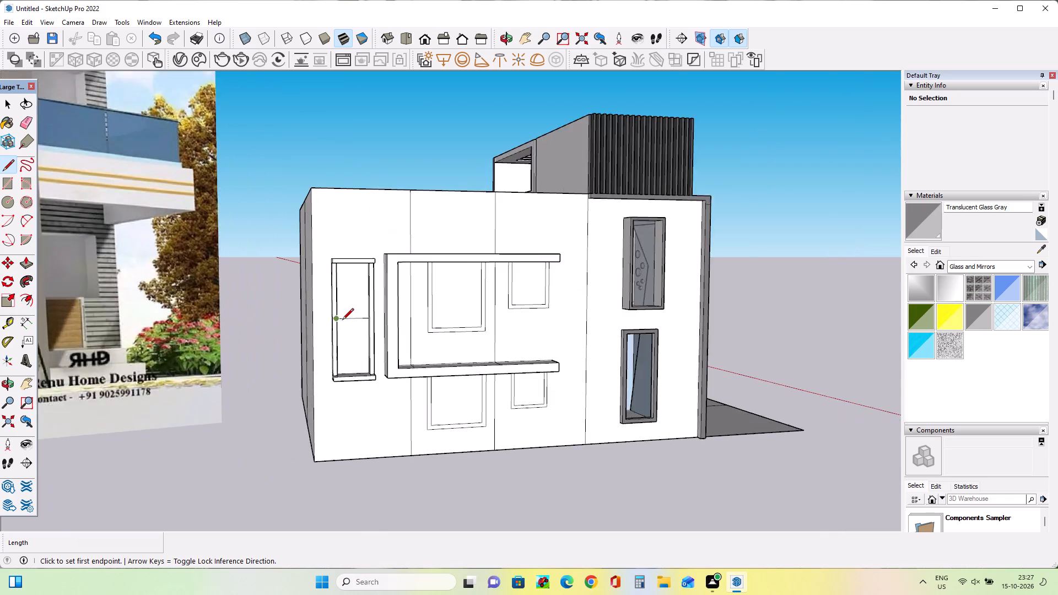
scroll(342, 321, "up", 3)
left_click(29, 303)
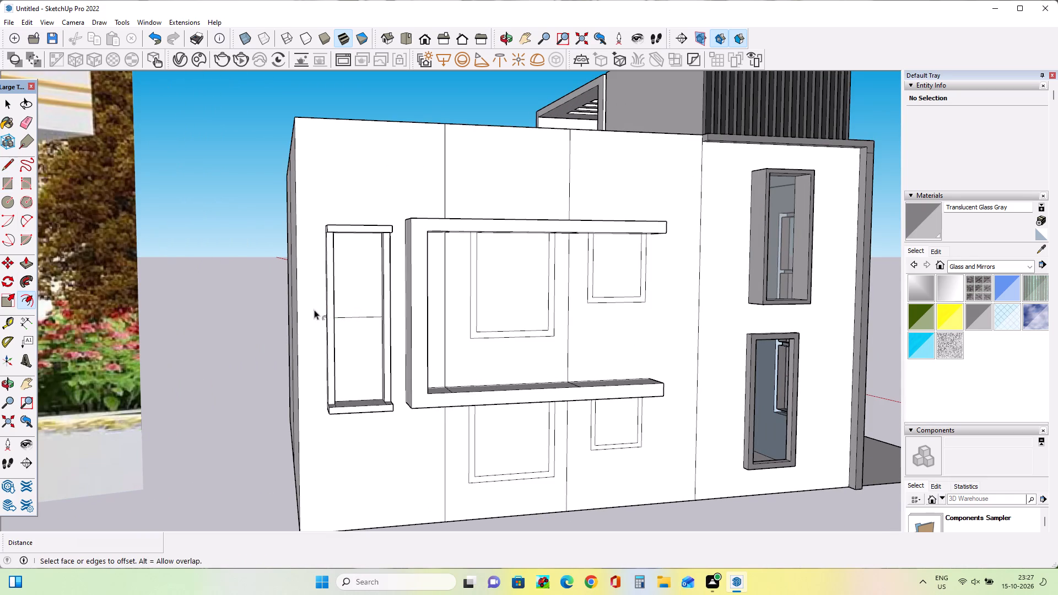
left_click(358, 285)
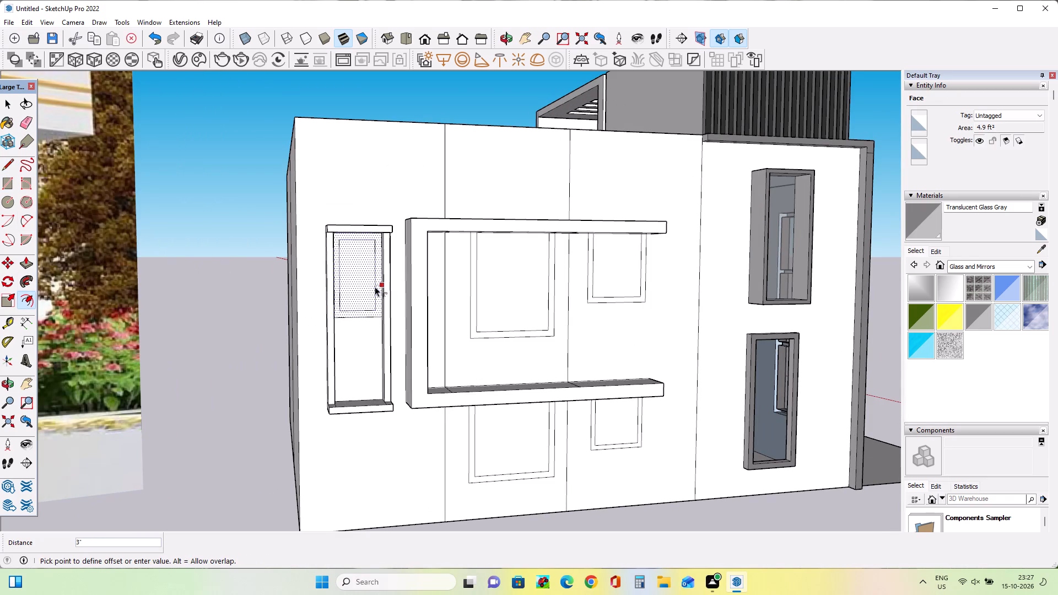
left_click(380, 285)
middle_click_drag(386, 343, 365, 348)
Draw a narrow vertical mullion rectangle, about 11/16" by 2' 9 7/16", down the middle of the upper pane.
left_click(7, 187)
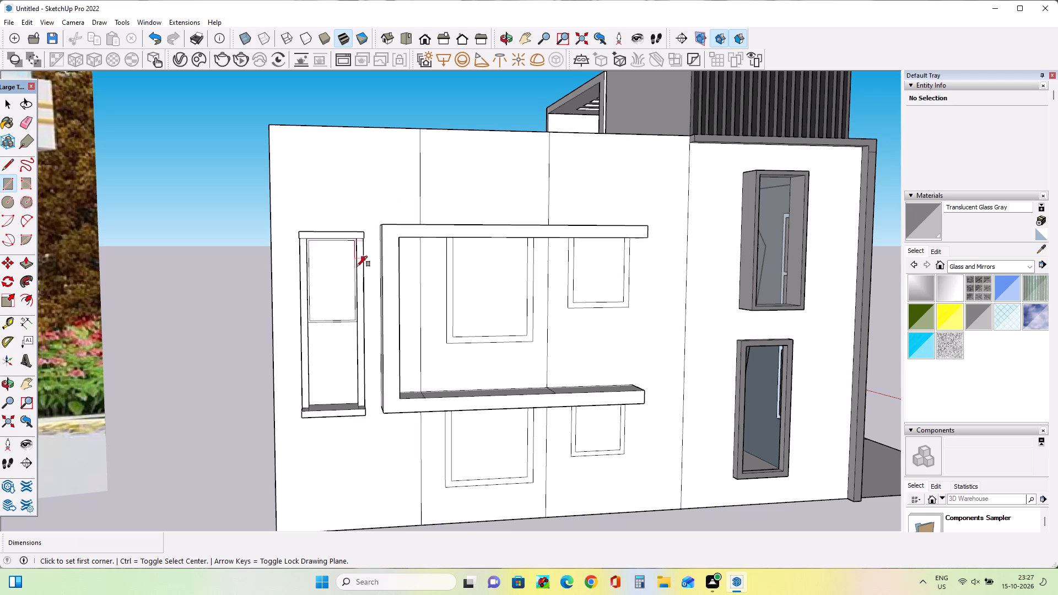
scroll(331, 260, "up", 3)
middle_click_drag(331, 250, 337, 214)
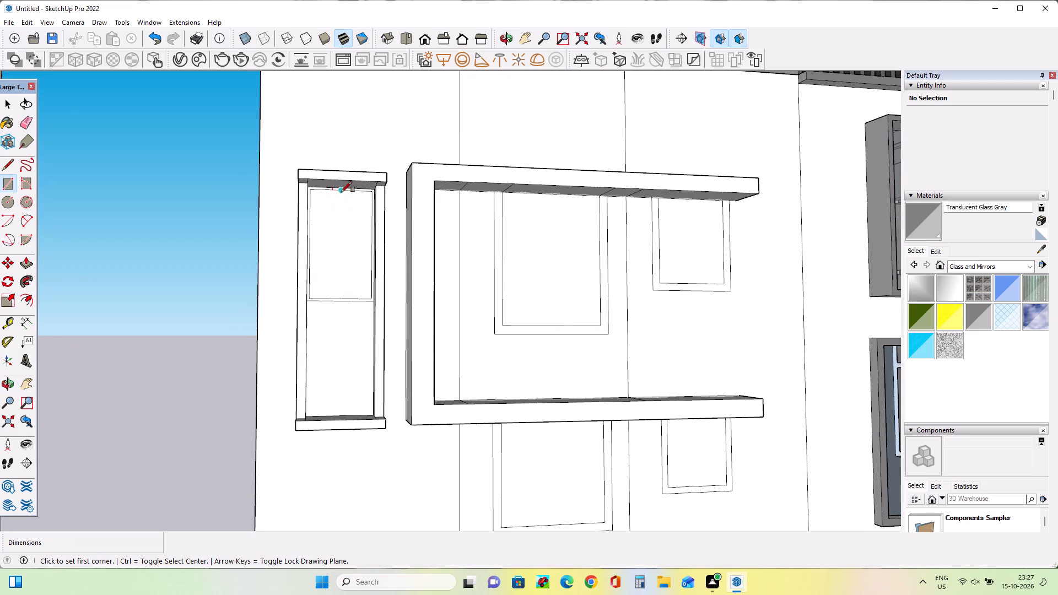
left_click(342, 192)
scroll(332, 296, "up", 4)
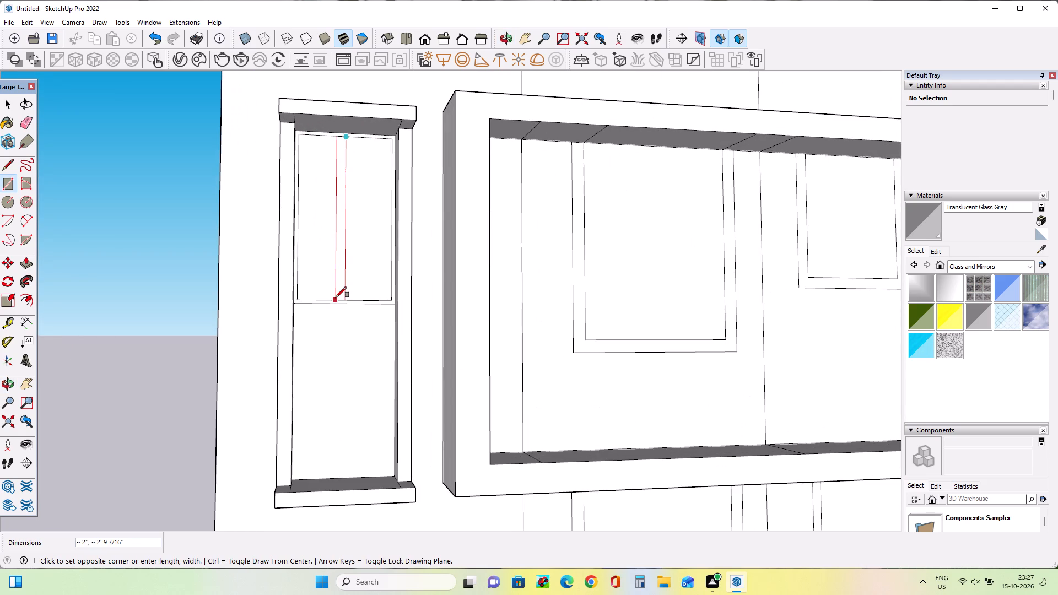
scroll(336, 297, "up", 3)
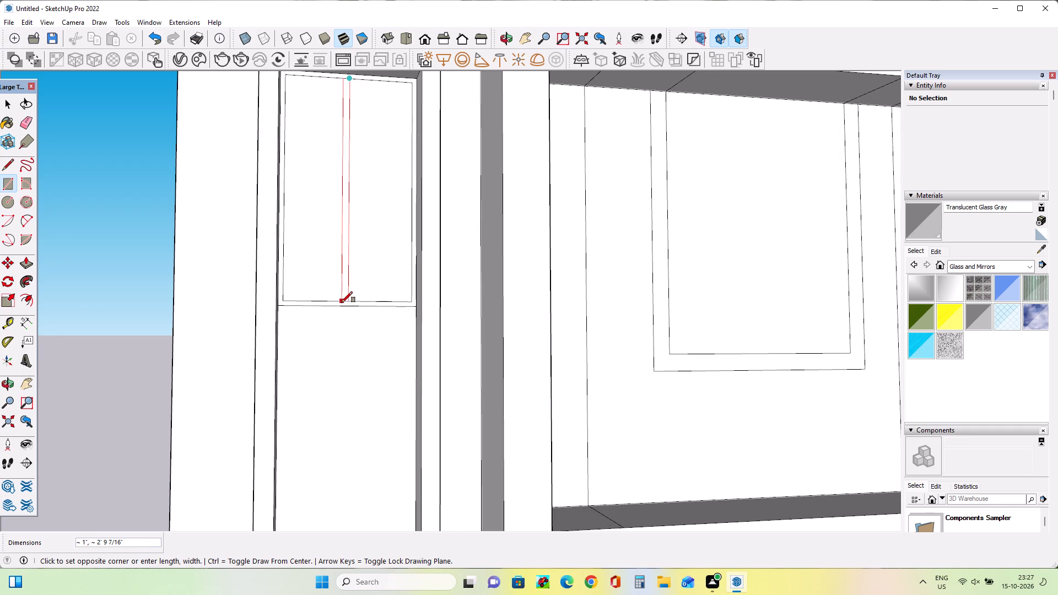
scroll(342, 302, "up", 4)
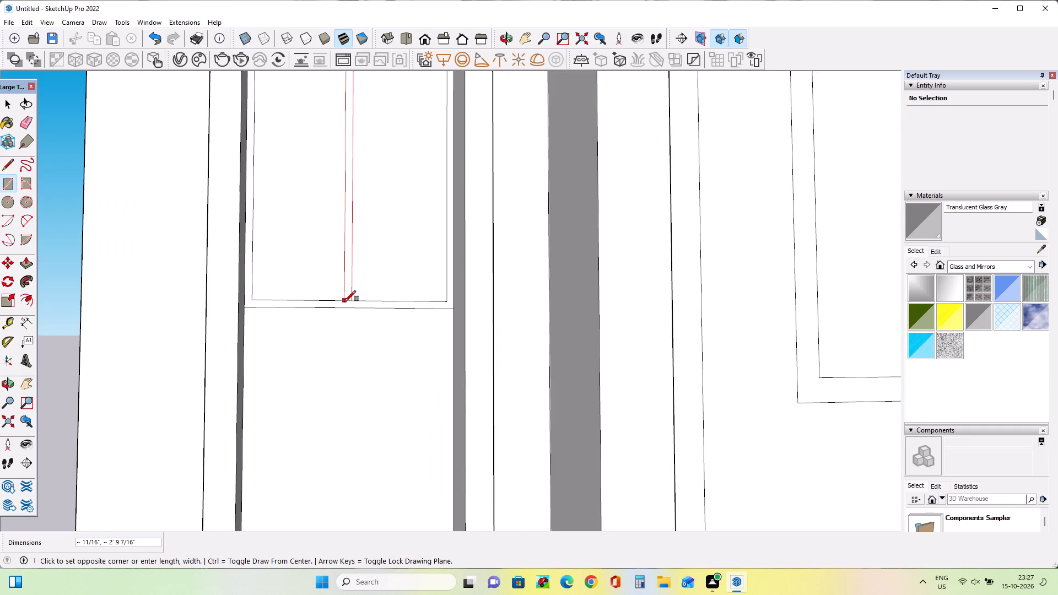
left_click(344, 301)
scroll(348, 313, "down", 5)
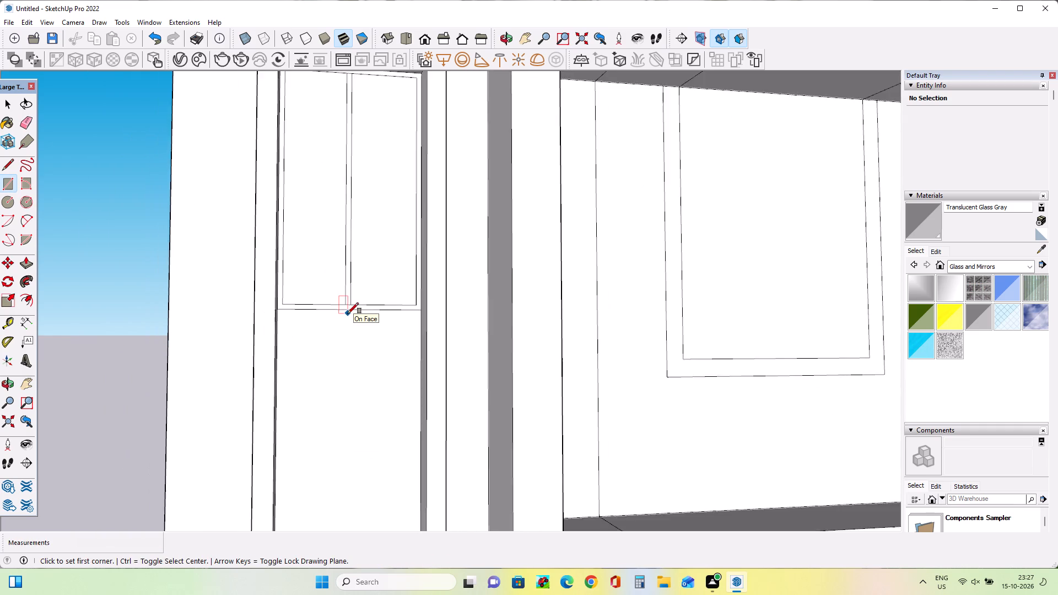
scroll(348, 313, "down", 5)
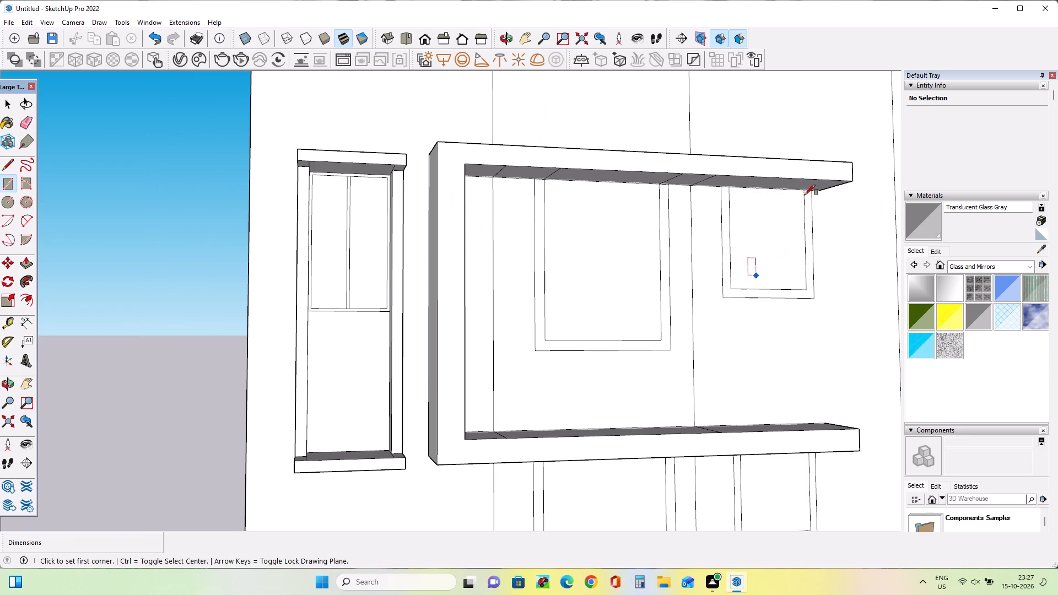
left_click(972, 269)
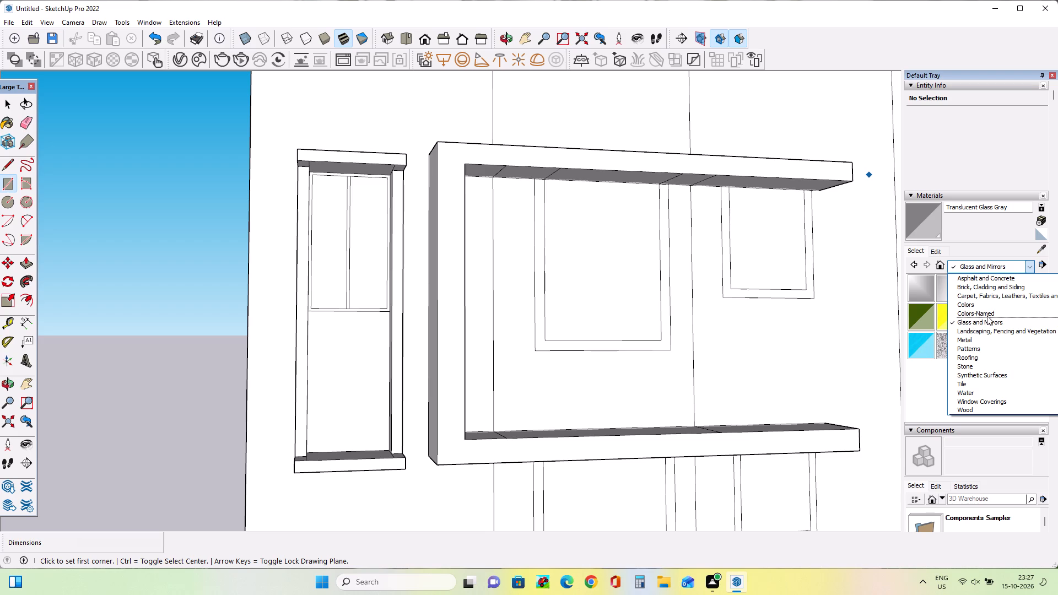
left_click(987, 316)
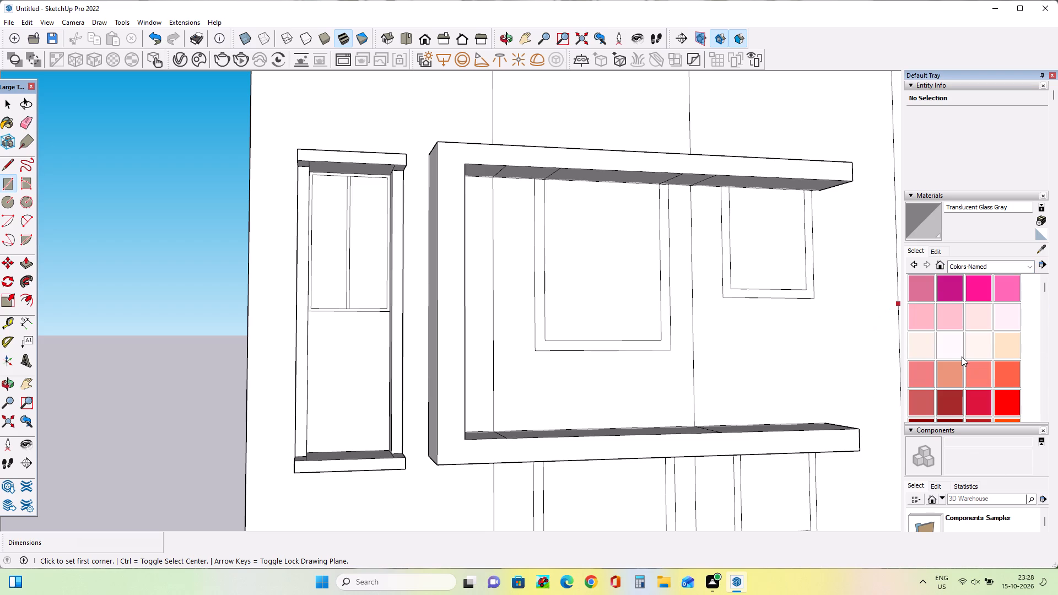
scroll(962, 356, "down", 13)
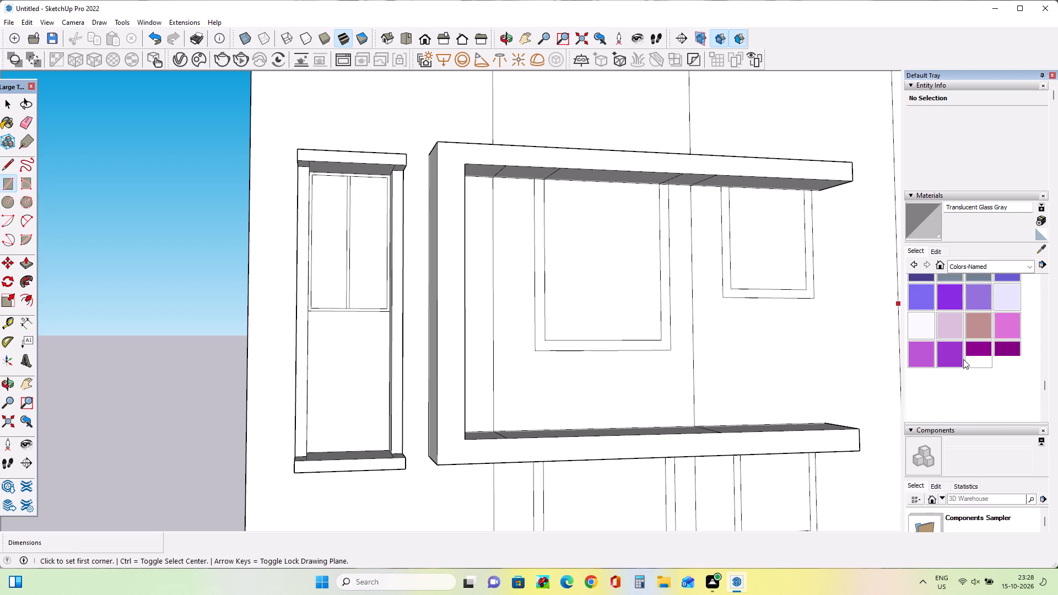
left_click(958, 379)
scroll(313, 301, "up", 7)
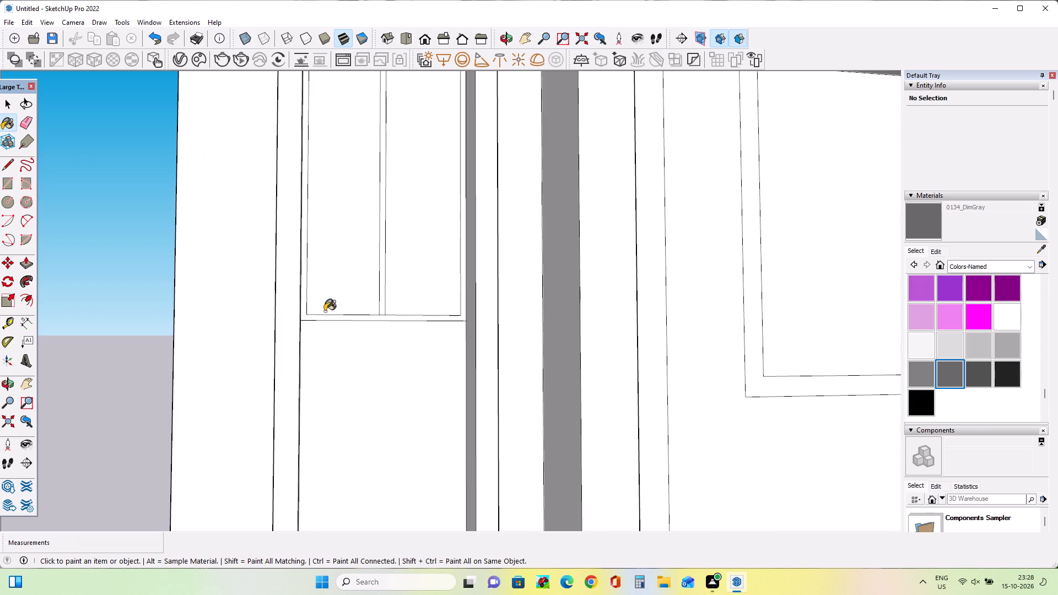
Paint the upper pane's thin frame and mullion with Asphalt New from the Asphalt and Concrete materials.
left_click(961, 265)
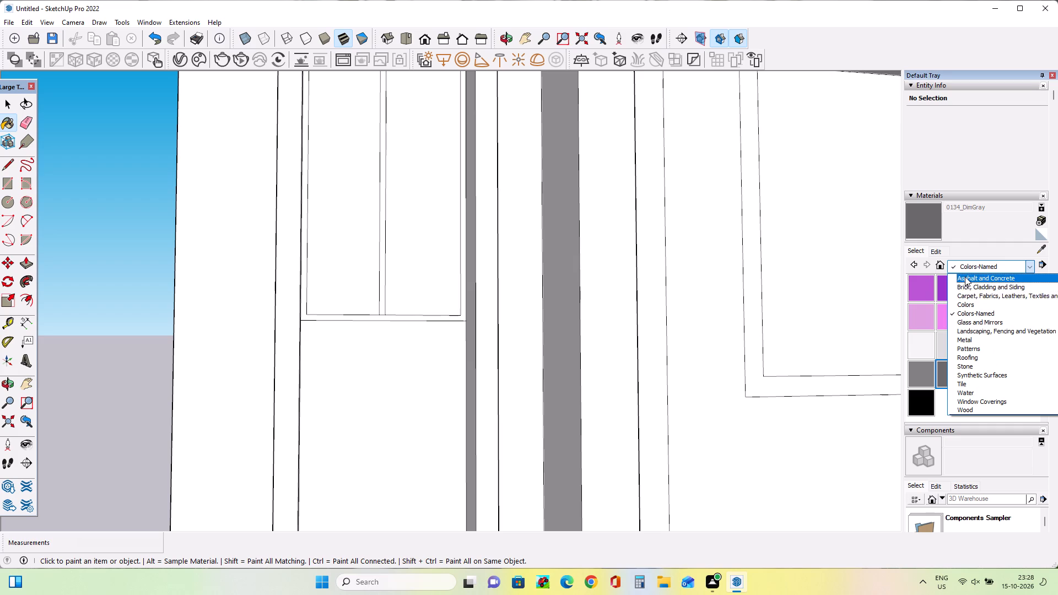
left_click(965, 277)
left_click(915, 293)
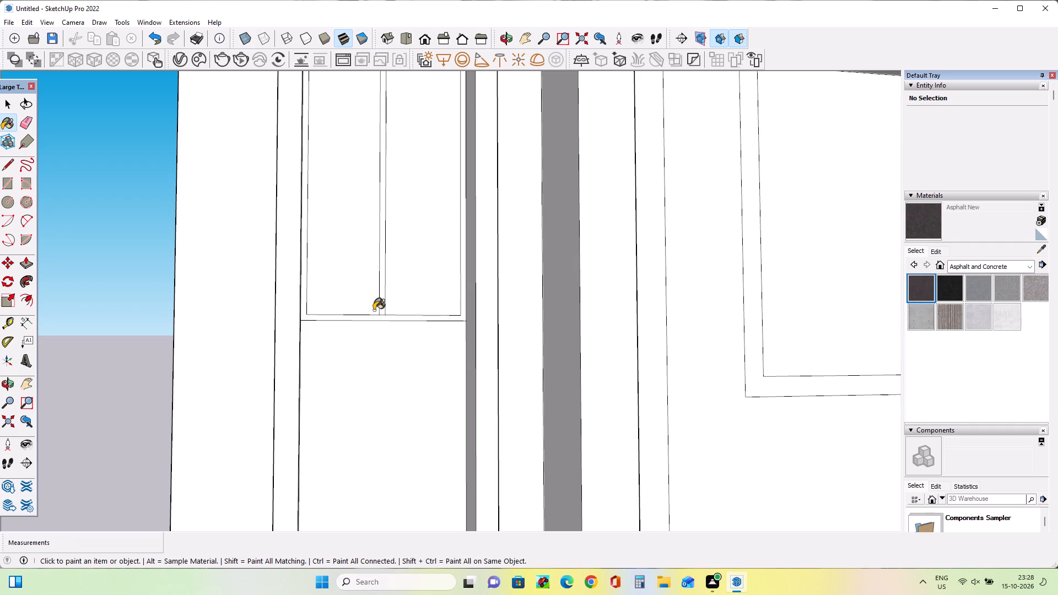
scroll(370, 301, "up", 3)
left_click(384, 325)
left_click(387, 315)
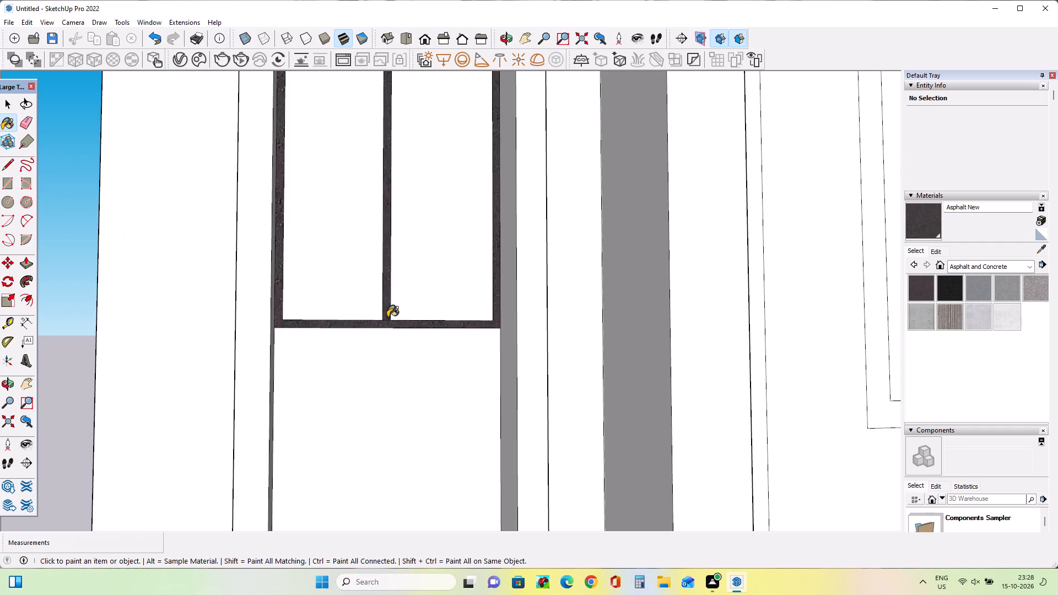
Paint the C-shaped surround's front face and the inner face of its vertical leg with Asphalt New.
scroll(387, 317, "down", 17)
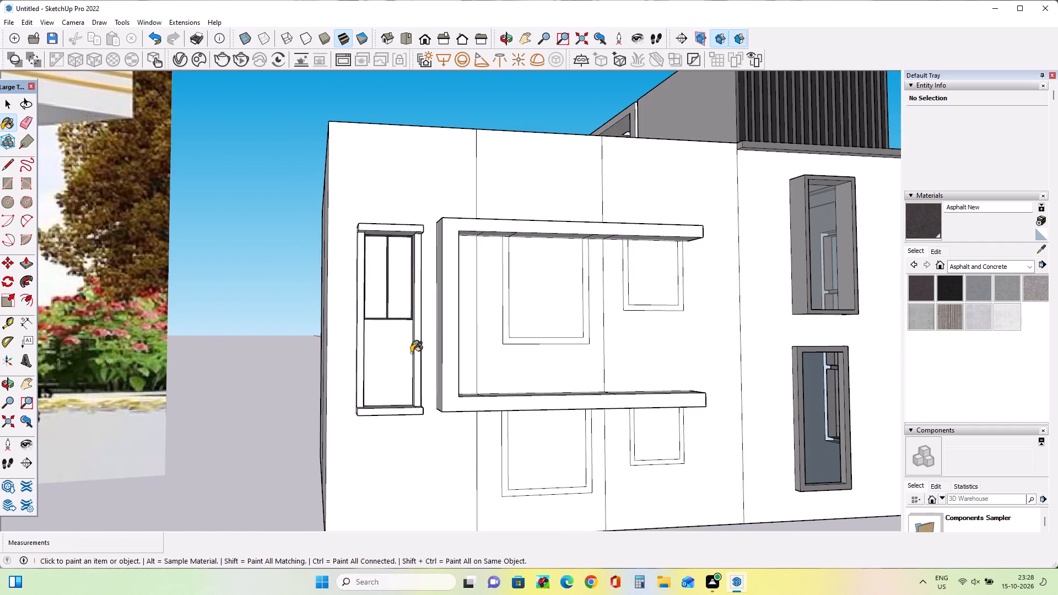
scroll(411, 353, "down", 12)
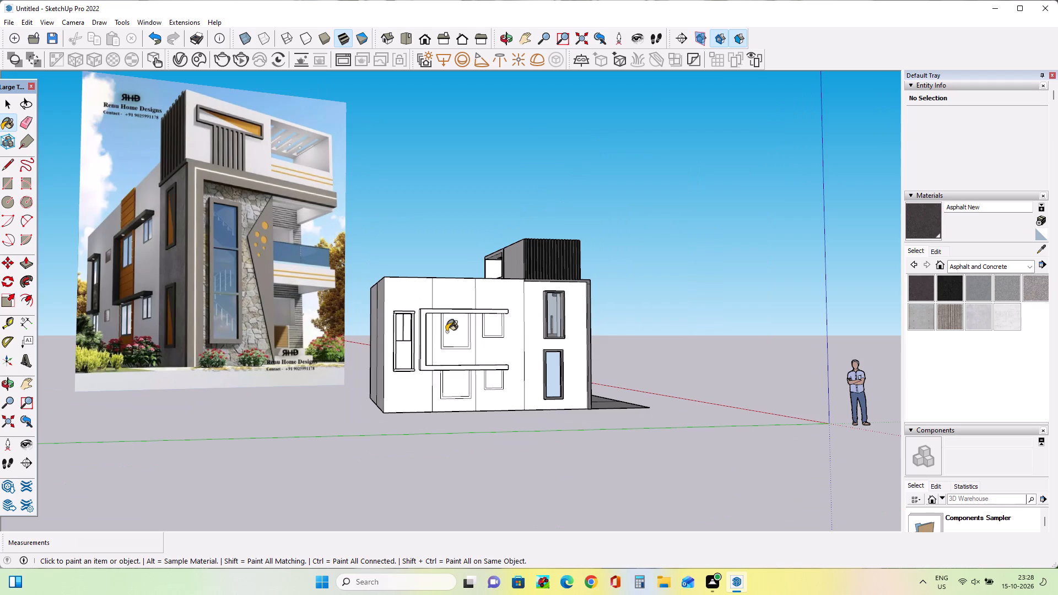
scroll(476, 329, "up", 6)
left_click(472, 304)
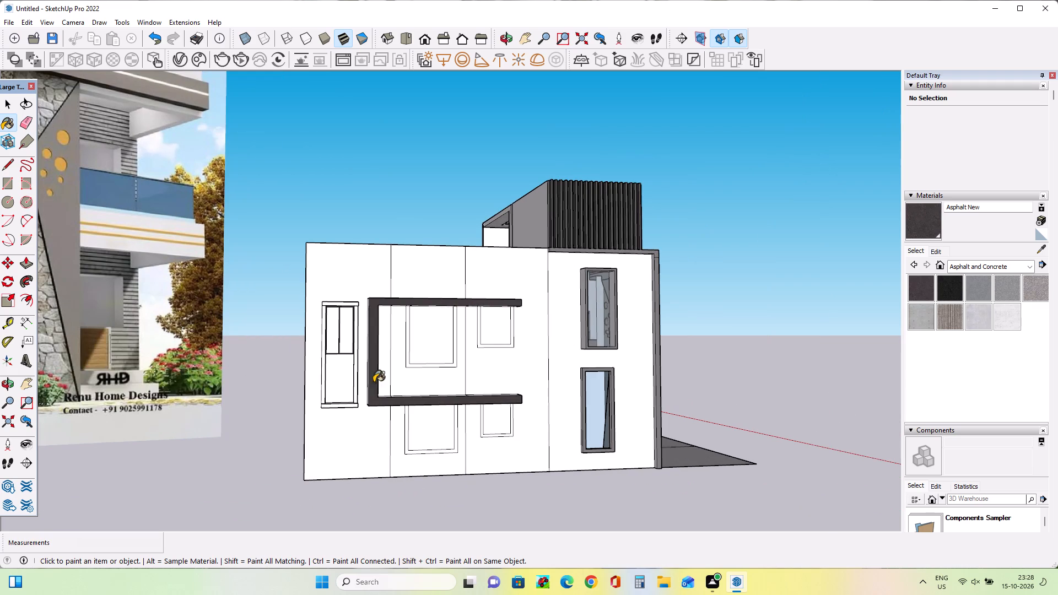
middle_click_drag(465, 390, 251, 405)
left_click(295, 380)
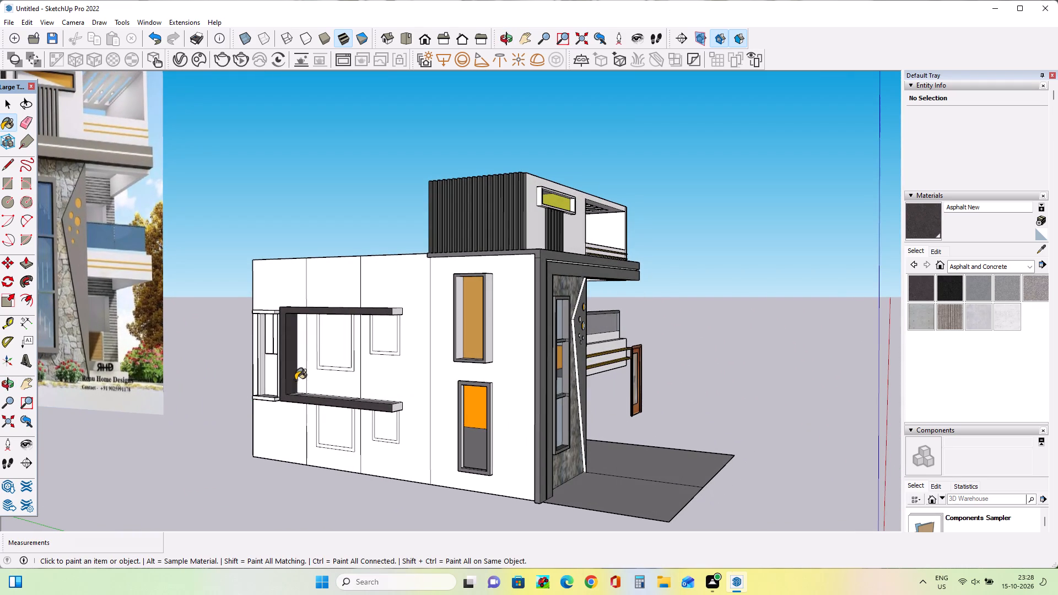
Paint the end face and all underside segments of the surround's upper arm with Asphalt New.
middle_click_drag(300, 373, 361, 277)
left_click(413, 282)
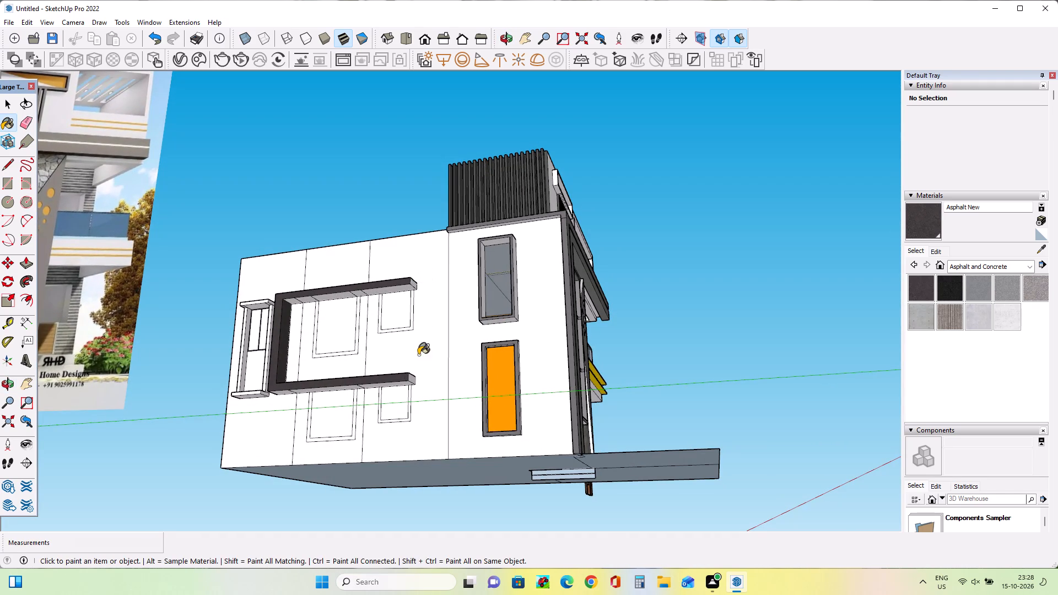
scroll(412, 275, "up", 6)
left_click(412, 292)
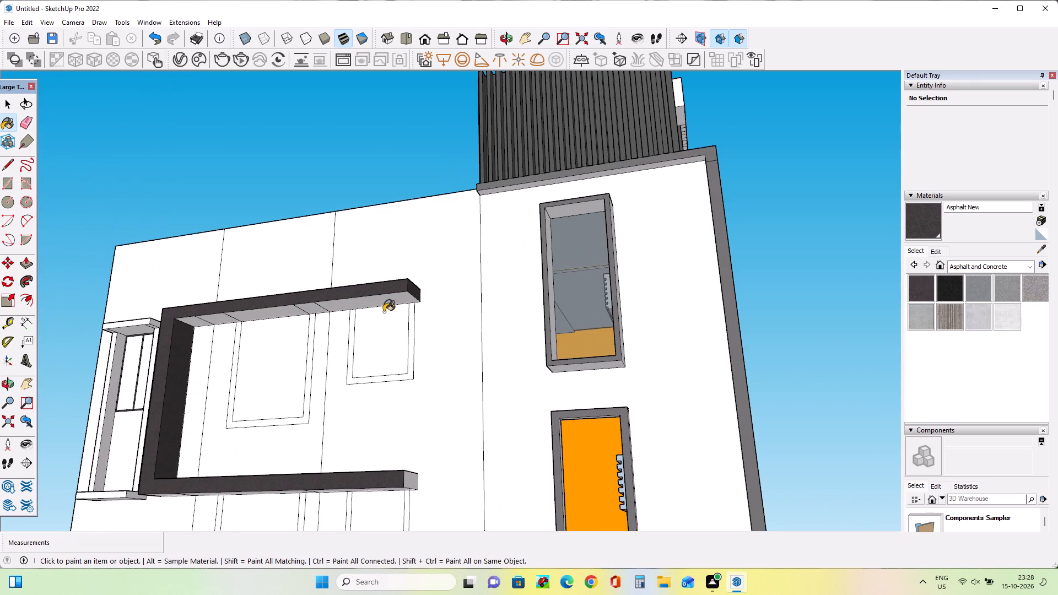
left_click(385, 304)
left_click(319, 307)
left_click(285, 312)
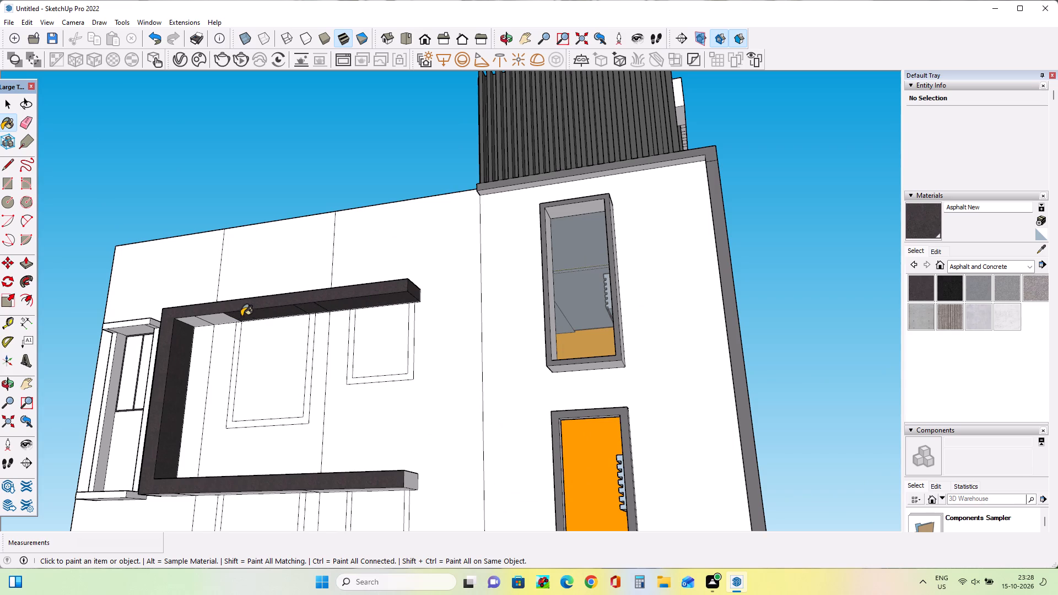
left_click(230, 318)
left_click(196, 322)
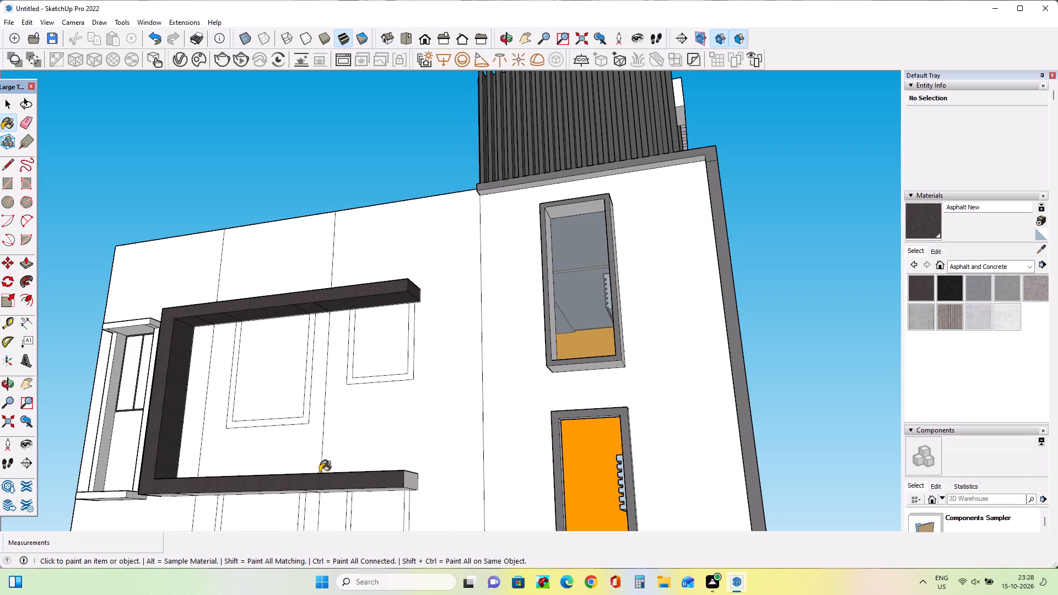
Paint the end face and all underside segments of the surround's lower arm with Asphalt New.
middle_click_drag(333, 474, 284, 474)
left_click(368, 483)
left_click(382, 483)
middle_click_drag(323, 472, 338, 452)
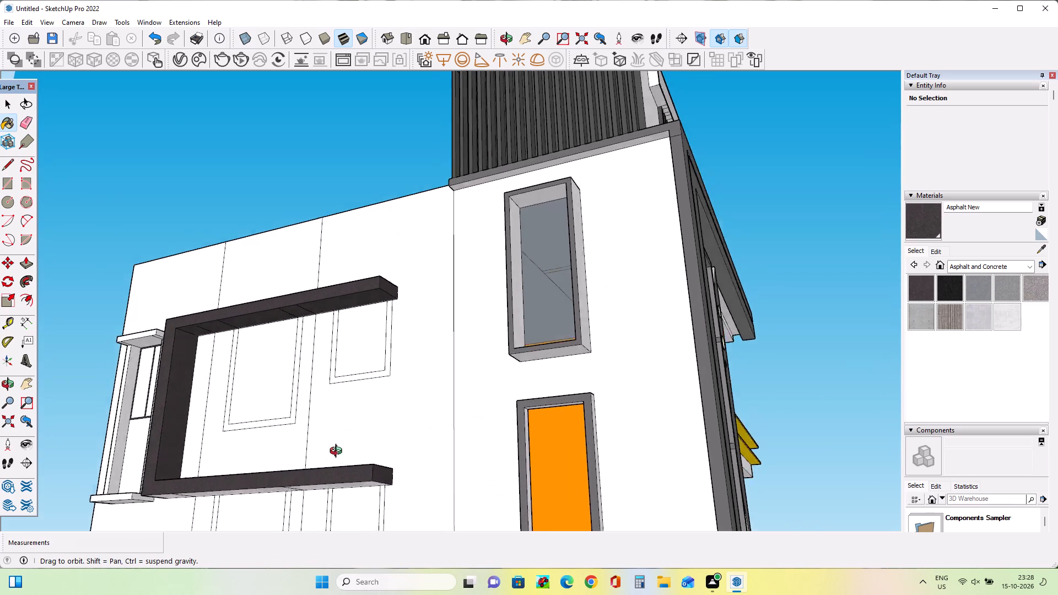
middle_click_drag(338, 452, 380, 390)
left_click(377, 422)
left_click(271, 441)
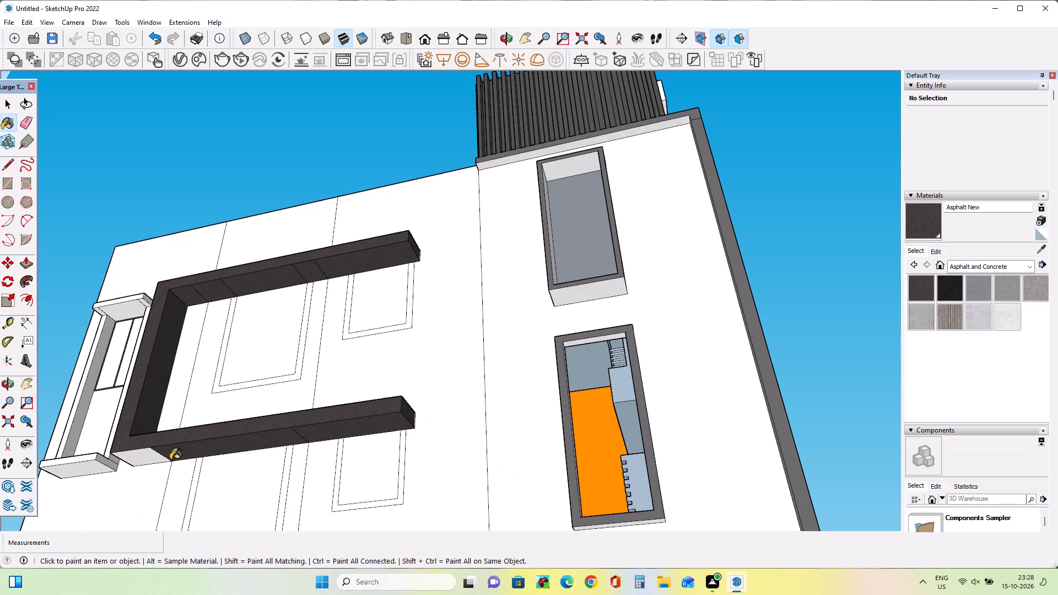
left_click(152, 458)
Paint the front and inner faces of the tall projecting window frame's two side posts with Asphalt New.
scroll(370, 398, "down", 5)
middle_click_drag(435, 415, 538, 511)
scroll(202, 408, "up", 8)
left_click(234, 429)
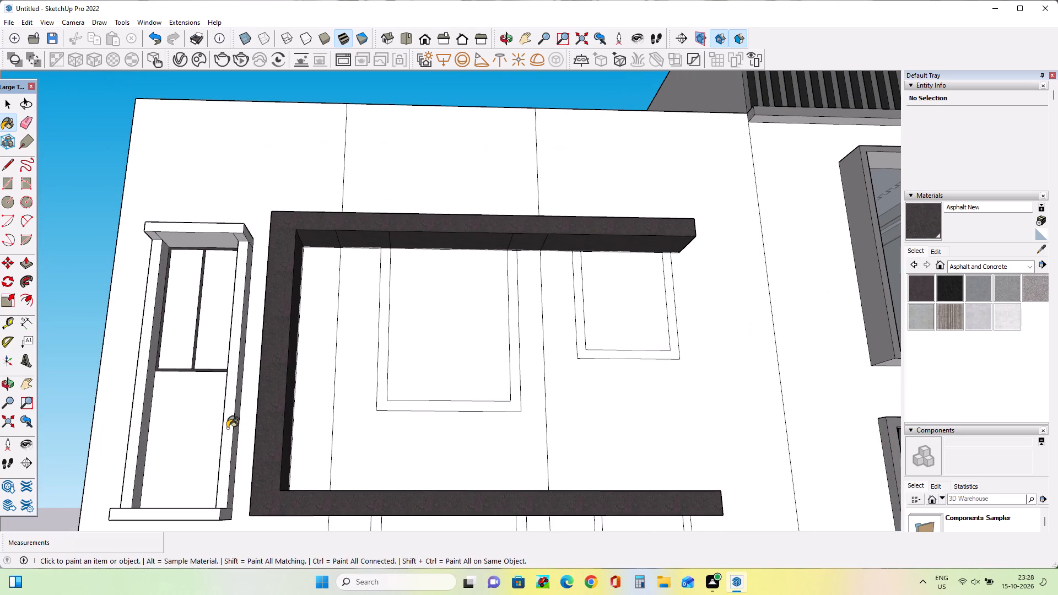
left_click(226, 428)
middle_click_drag(295, 426, 223, 447)
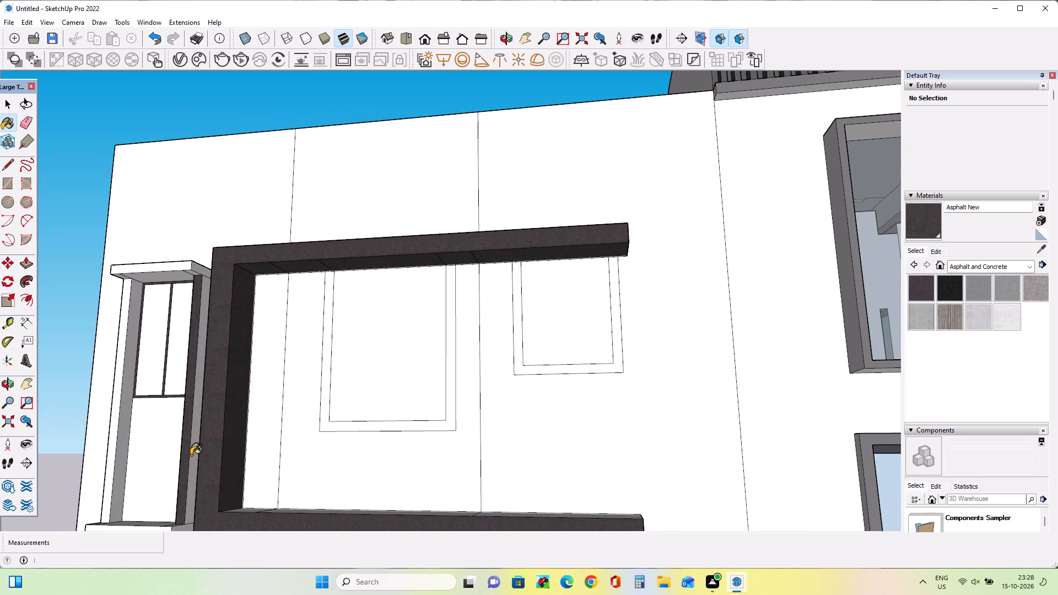
left_click(191, 455)
left_click(121, 428)
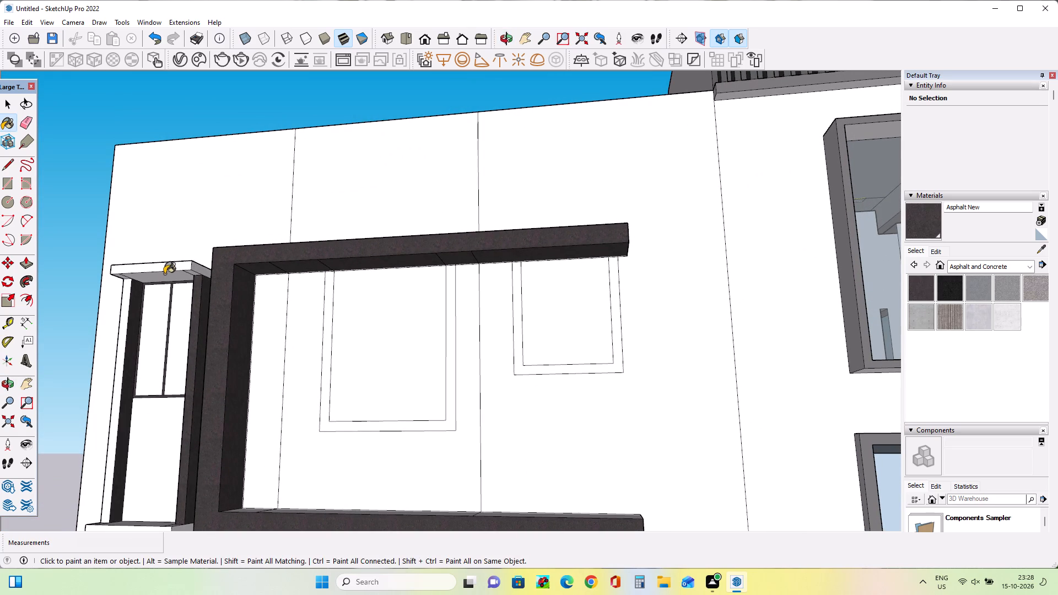
Paint the front, end and underside faces of the tall window frame's top slab with Asphalt New.
left_click(164, 268)
left_click(165, 278)
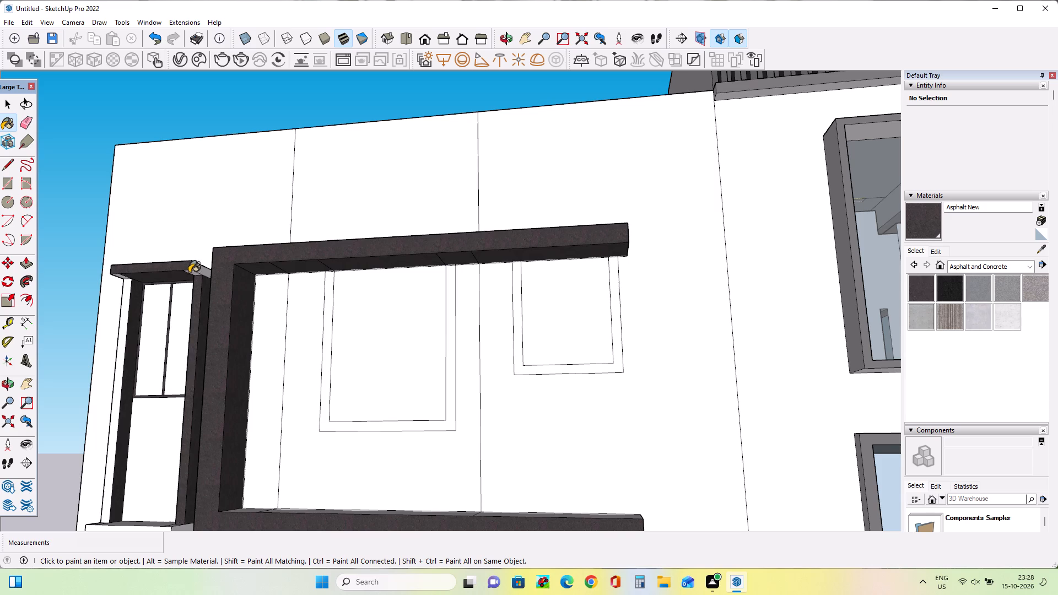
left_click(189, 273)
left_click(197, 271)
left_click(193, 274)
scroll(192, 281, "up", 7)
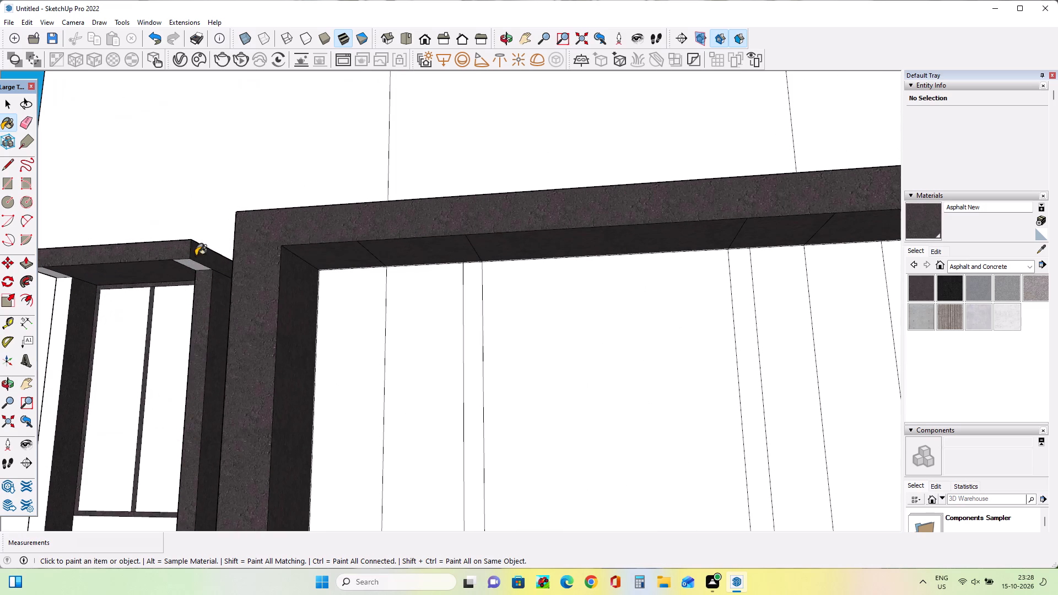
left_click(195, 264)
left_click(61, 286)
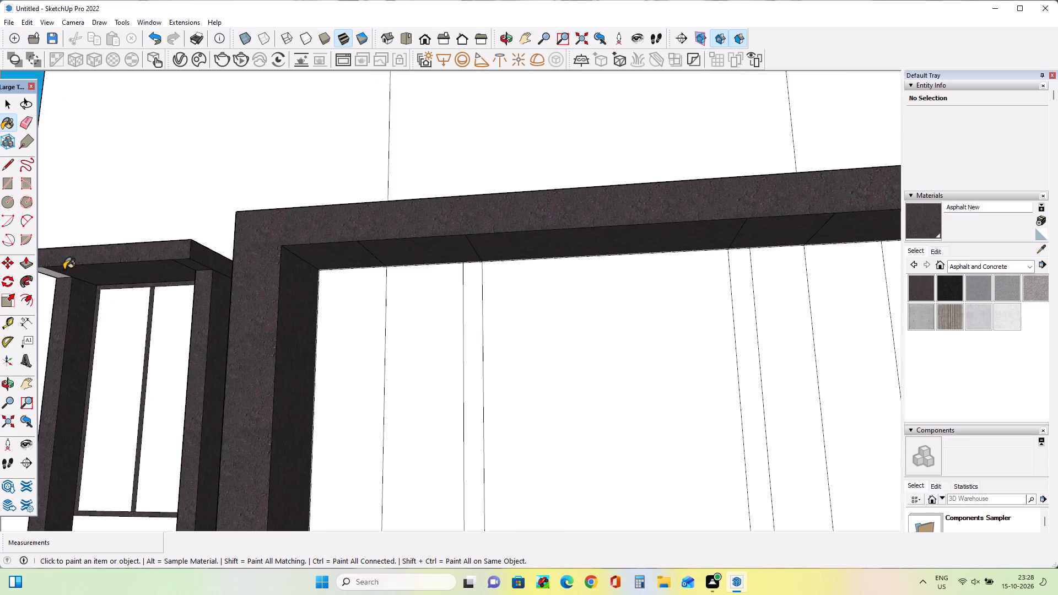
left_click(61, 274)
left_click(60, 275)
scroll(179, 258, "down", 4)
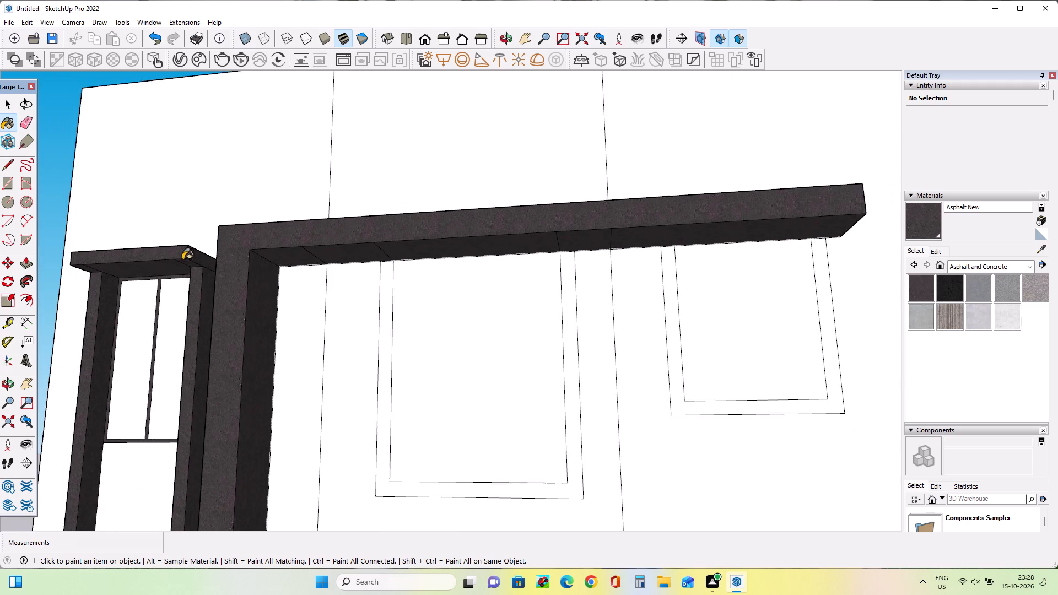
Paint the front, end and upper faces of the tall window frame's bottom slab with Asphalt New.
scroll(182, 260, "down", 8)
scroll(185, 453, "up", 4)
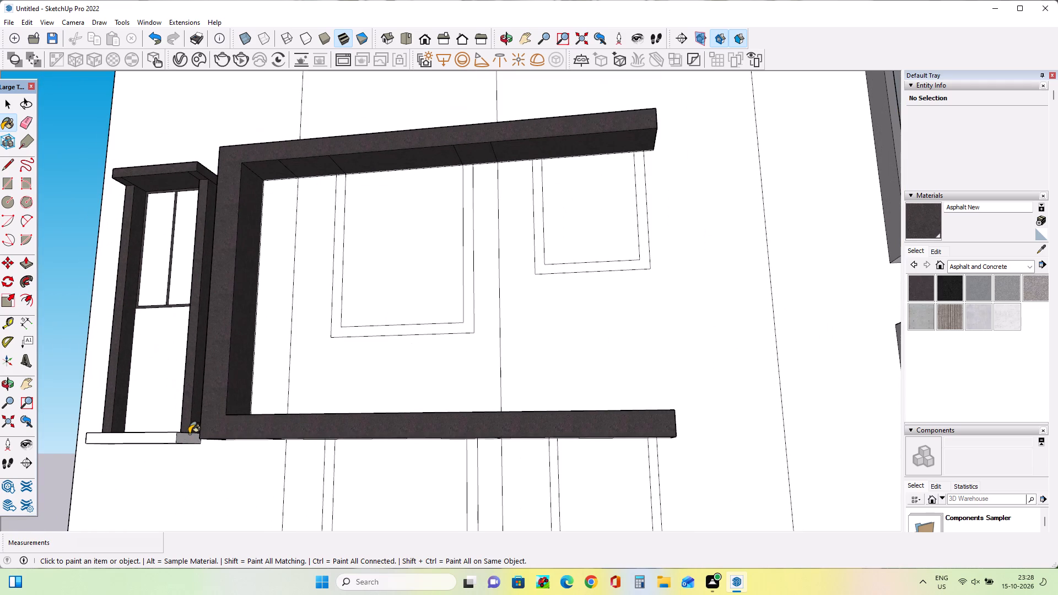
left_click(189, 434)
left_click(167, 440)
left_click(182, 436)
middle_click_drag(251, 442, 304, 501)
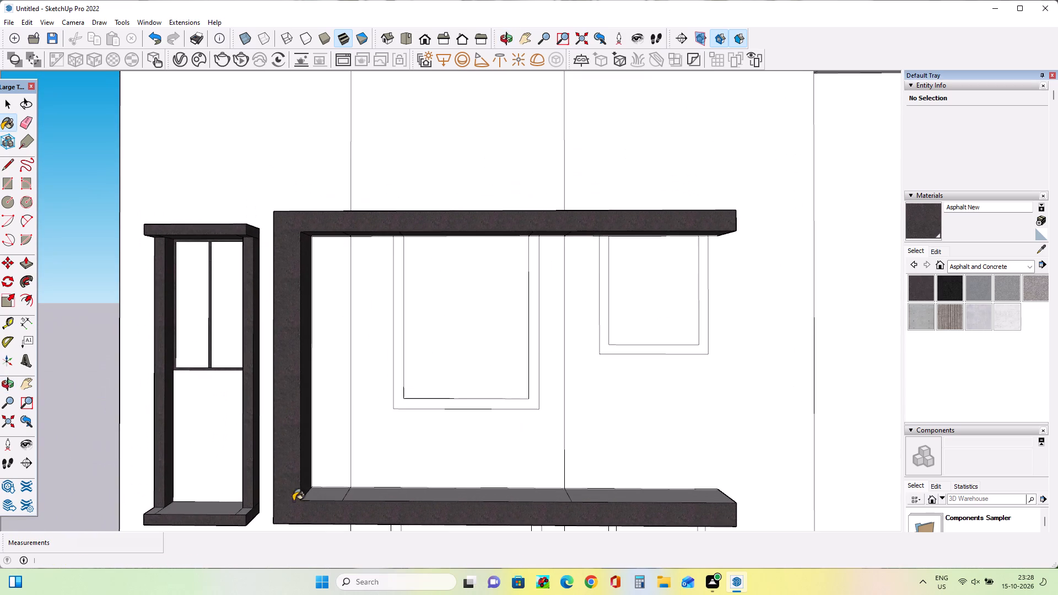
left_click(223, 513)
left_click(242, 513)
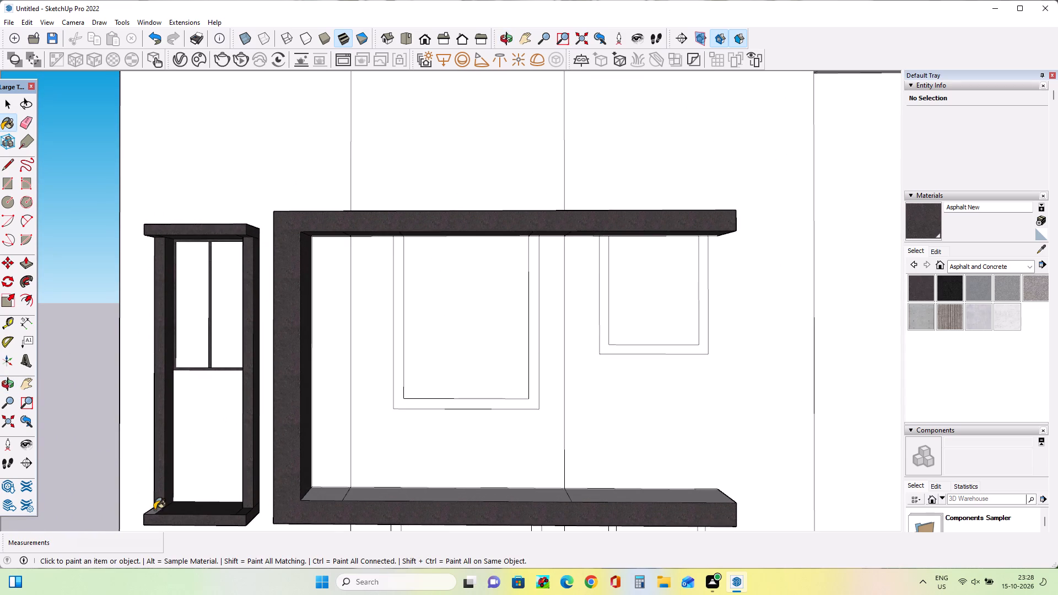
left_click(154, 510)
Paint the top face of the tall frame's top slab and the upper arm's three top segments with Asphalt New.
middle_click_drag(248, 345, 242, 482)
left_click(222, 383)
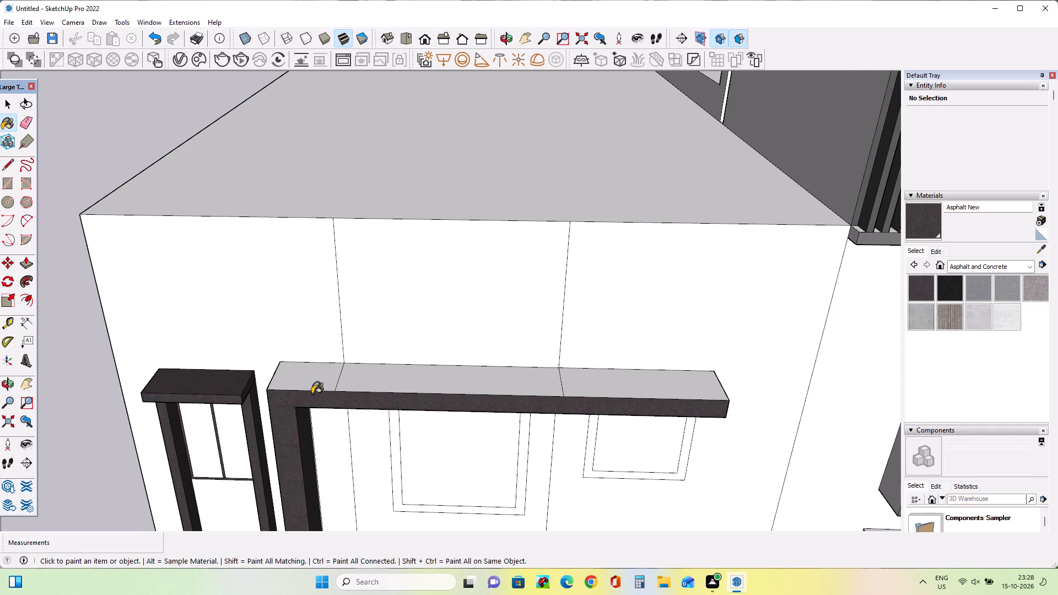
left_click(312, 382)
left_click(422, 396)
left_click(463, 388)
left_click(617, 399)
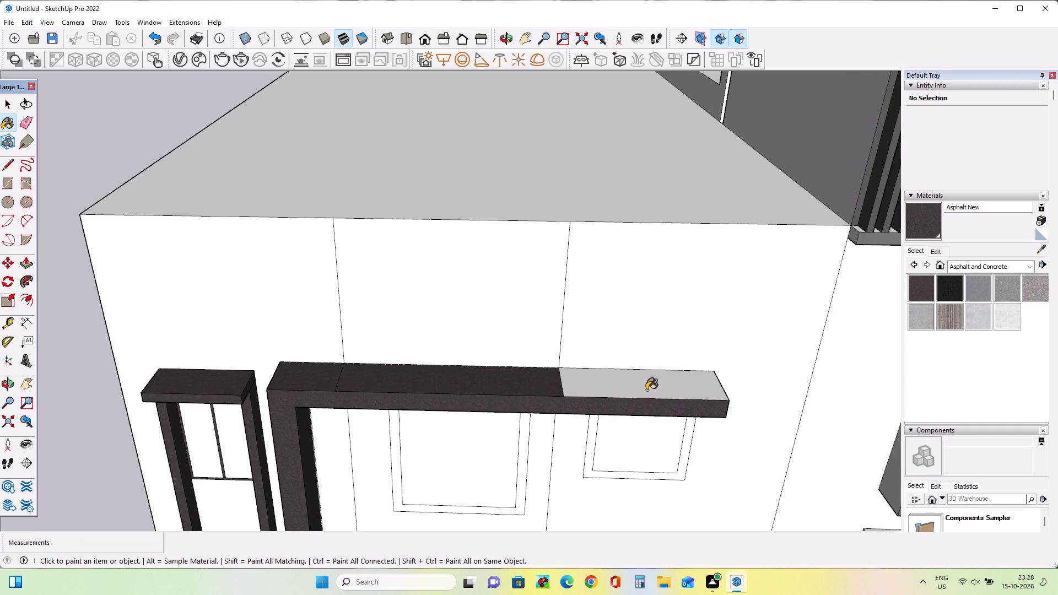
left_click(647, 387)
Paint the tall window frame's remaining post sides and the top slab's outer end face with Asphalt New.
middle_click_drag(450, 397, 568, 274)
middle_click_drag(239, 352, 347, 329)
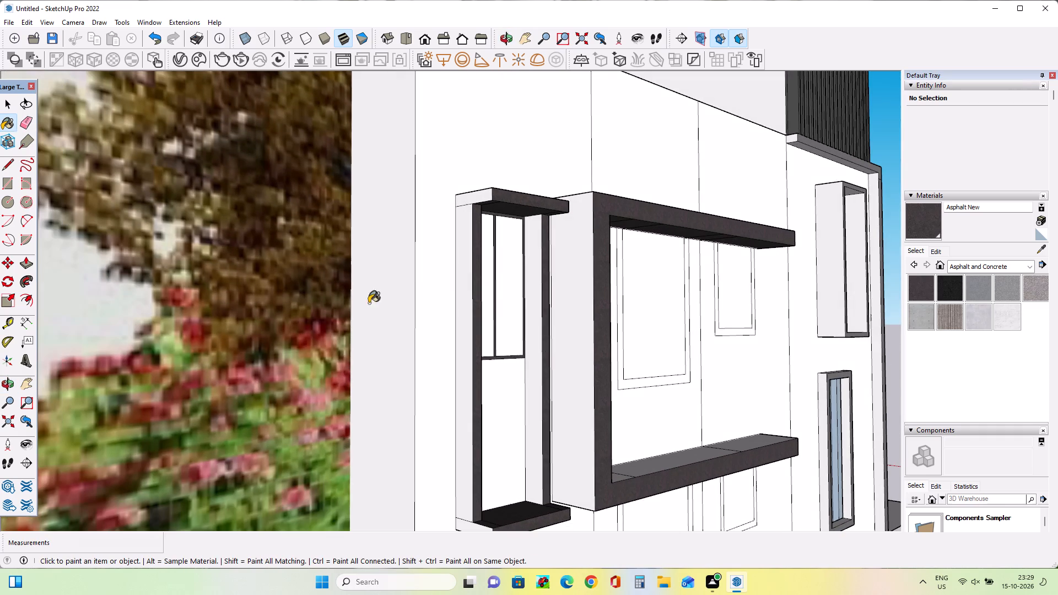
left_click(532, 340)
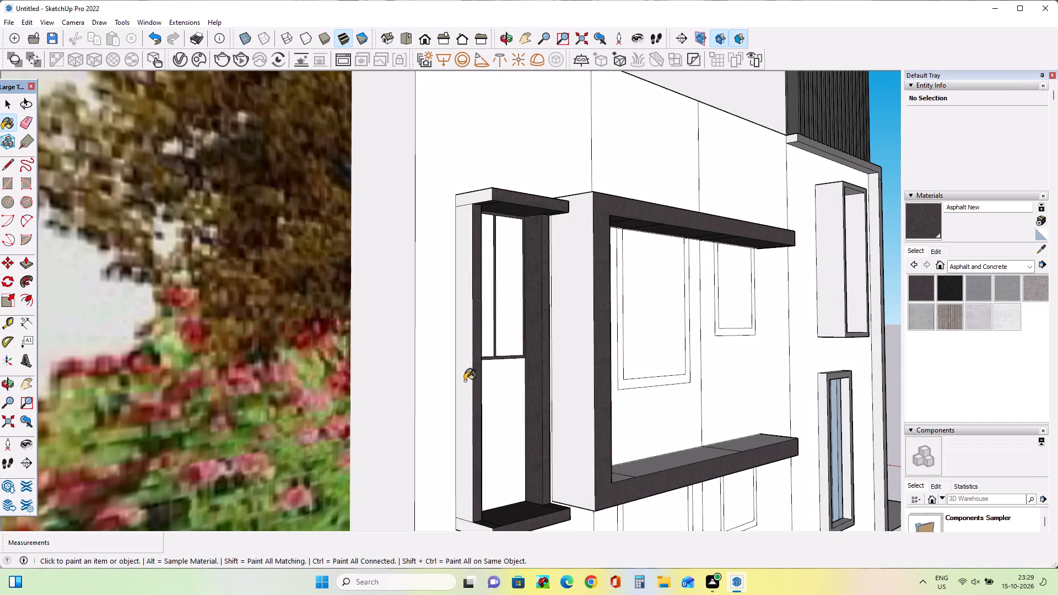
left_click(465, 381)
left_click(482, 197)
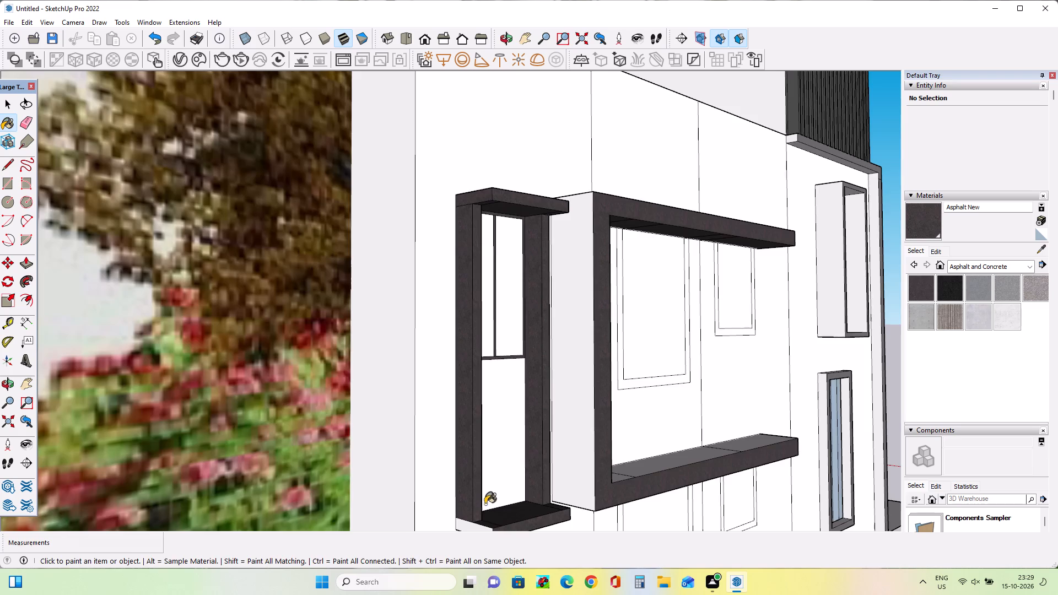
Paint the outer end face and underside of the tall window frame's bottom slab with Asphalt New.
middle_click_drag(484, 485, 485, 421)
left_click(484, 433)
scroll(450, 468, "down", 3)
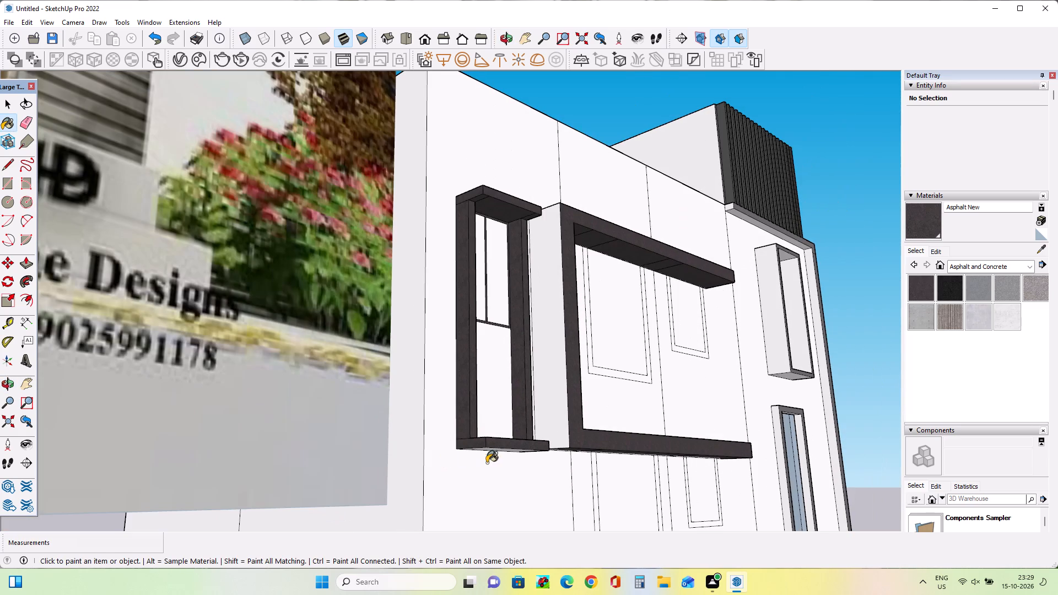
middle_click_drag(489, 446, 451, 311)
left_click(485, 282)
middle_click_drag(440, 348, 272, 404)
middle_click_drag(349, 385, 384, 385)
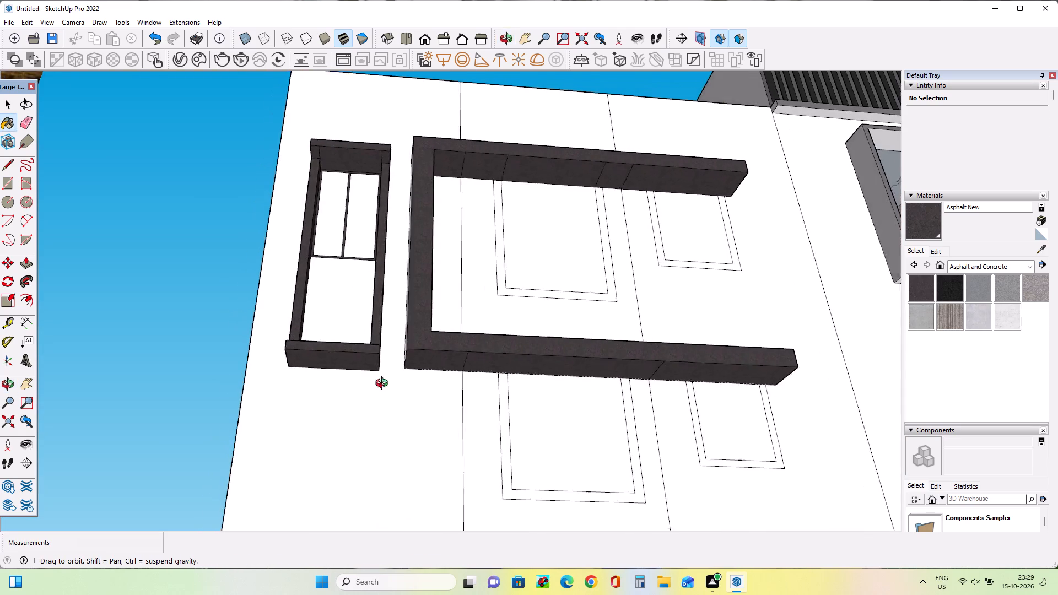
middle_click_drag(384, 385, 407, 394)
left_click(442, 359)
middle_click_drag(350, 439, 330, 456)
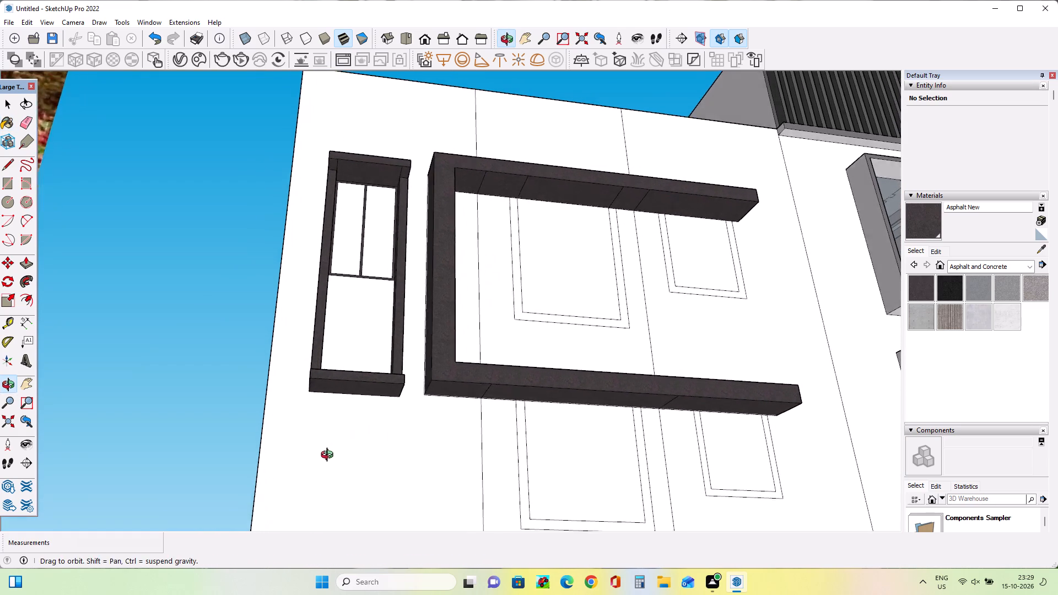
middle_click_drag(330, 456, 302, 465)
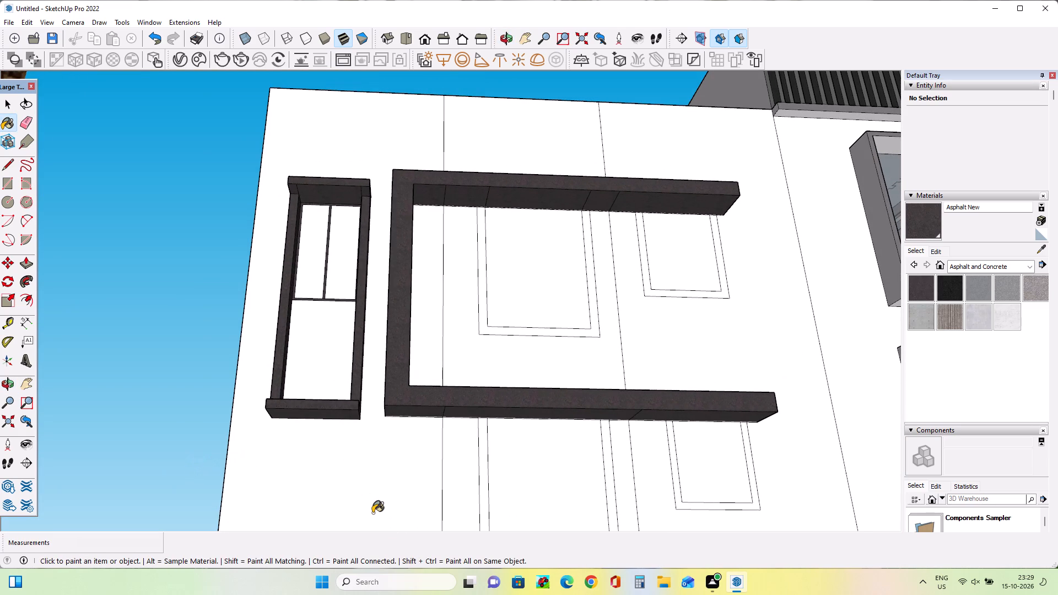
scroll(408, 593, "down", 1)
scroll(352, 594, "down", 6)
Paint both upper panes of the tall window with Translucent Glass Gray from the Glass and Mirrors materials.
left_click(997, 259)
left_click(1002, 268)
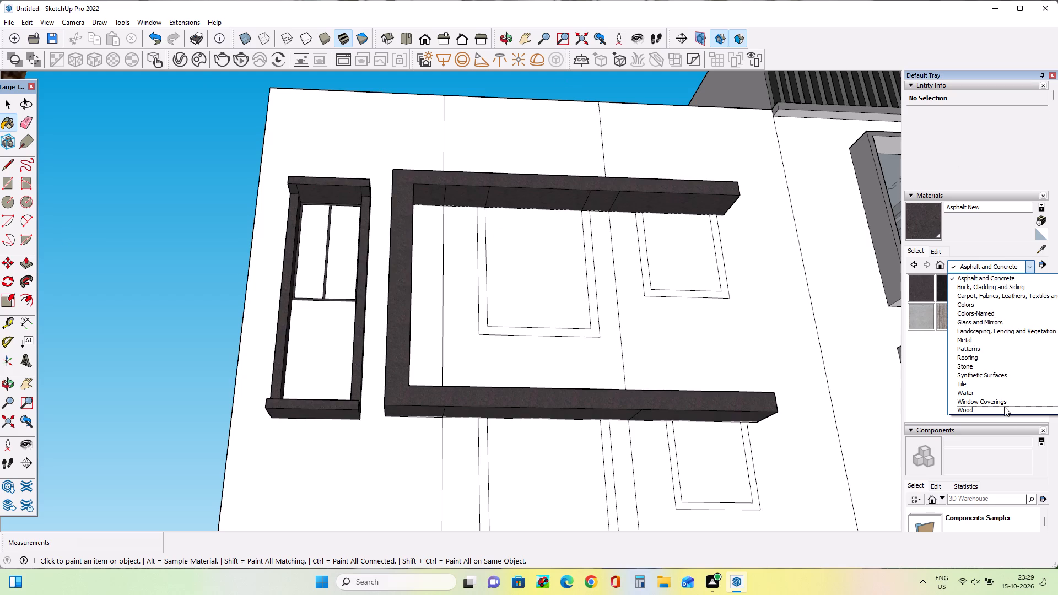
left_click(991, 321)
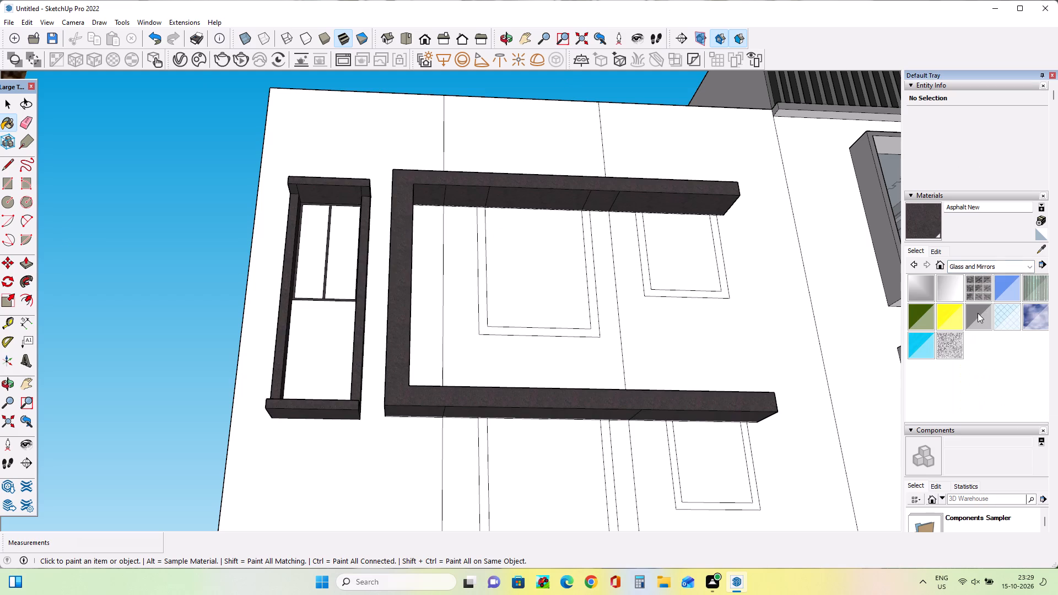
left_click(980, 316)
left_click(345, 268)
left_click(317, 269)
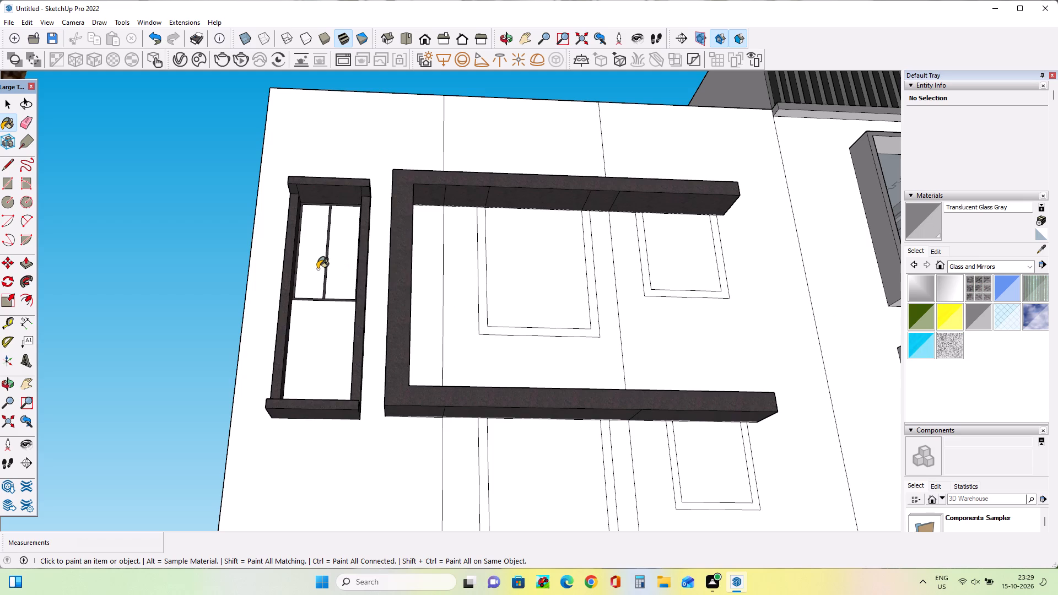
left_click(344, 266)
Draw a vertical mullion rectangle about 1 11/16" by 3' 6 3/4" in the middle of the larger window inside the C-shaped surround.
middle_click_drag(354, 297, 369, 387)
scroll(369, 387, "down", 6)
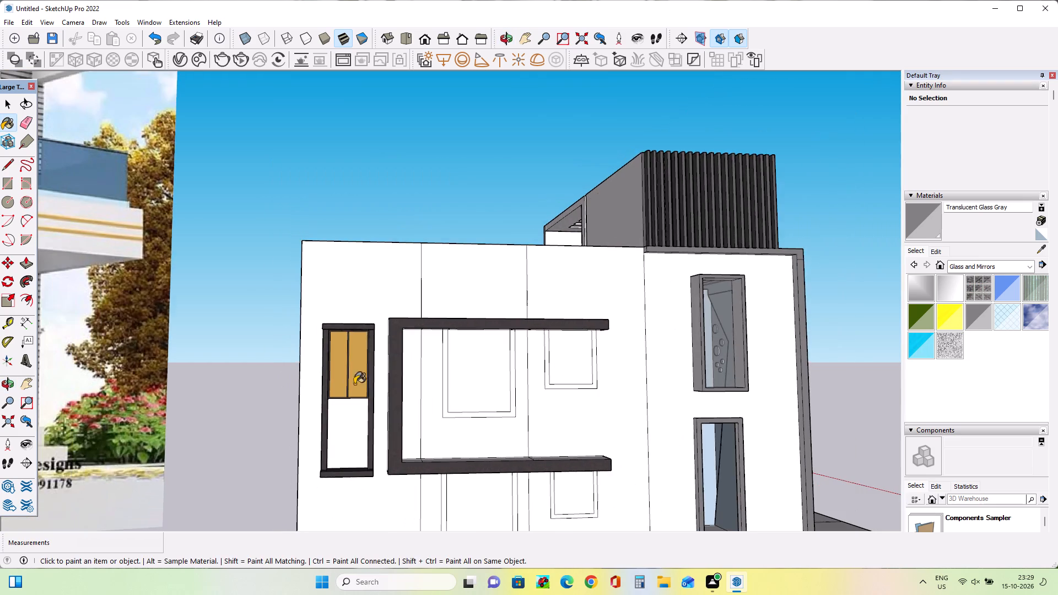
middle_click_drag(468, 386, 419, 402)
scroll(419, 402, "down", 3)
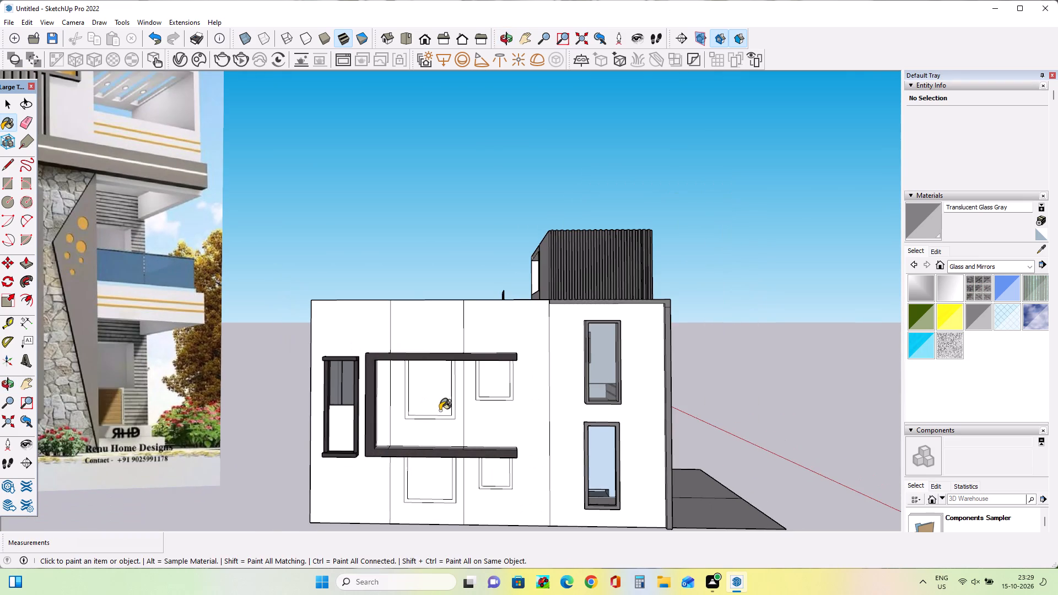
middle_click_drag(440, 410, 455, 412)
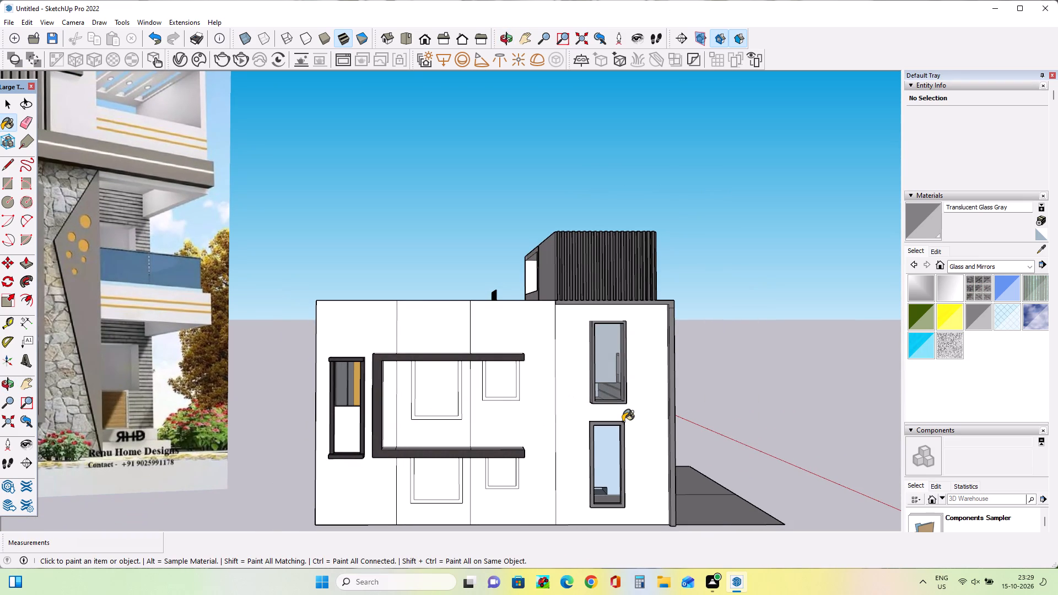
left_click(8, 181)
scroll(466, 365, "up", 7)
middle_click_drag(419, 371, 440, 322)
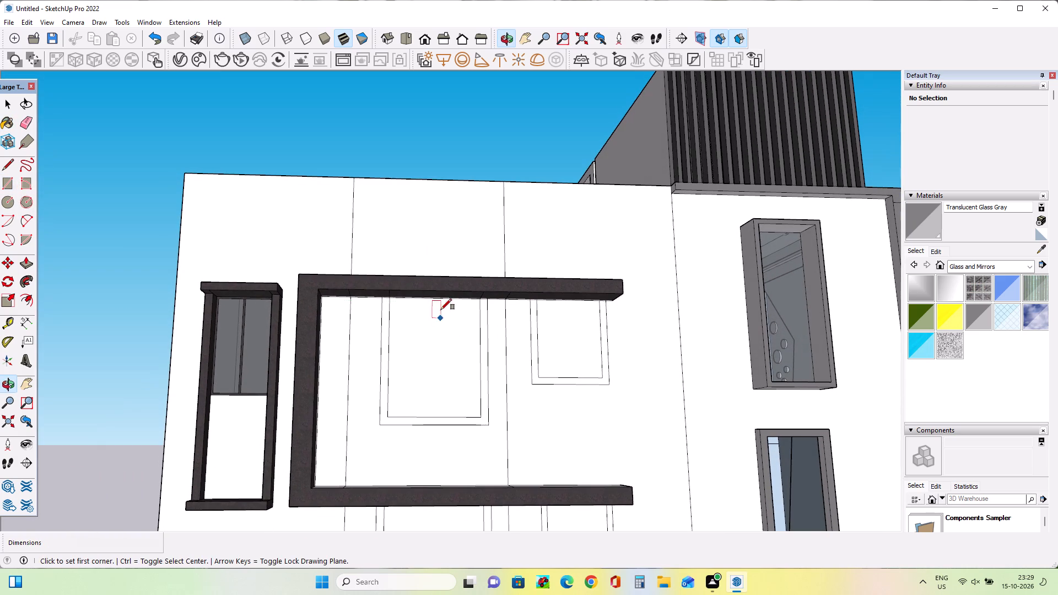
left_click(438, 298)
scroll(446, 414, "up", 4)
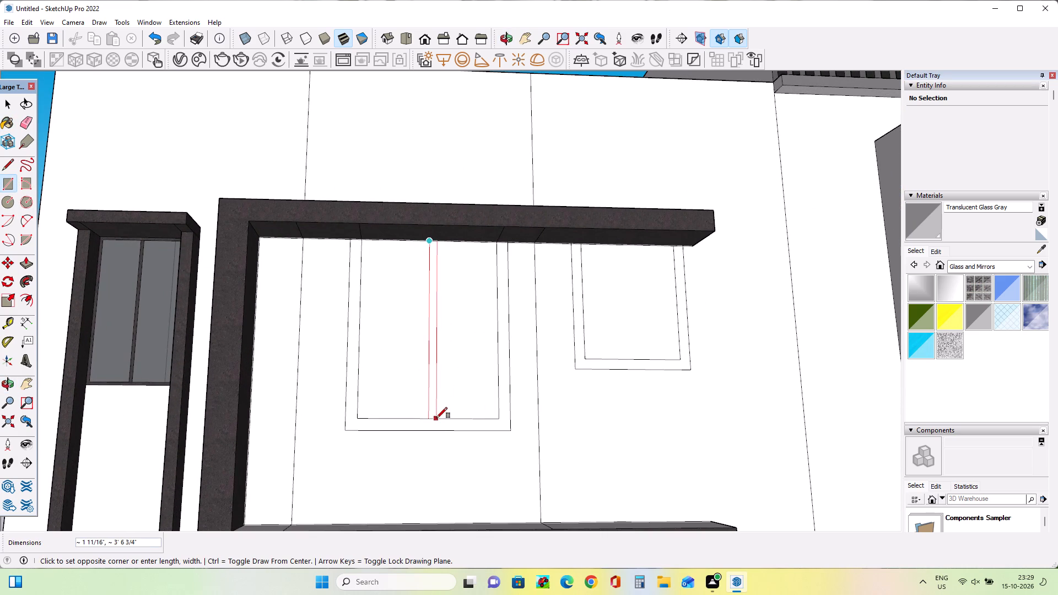
left_click(436, 419)
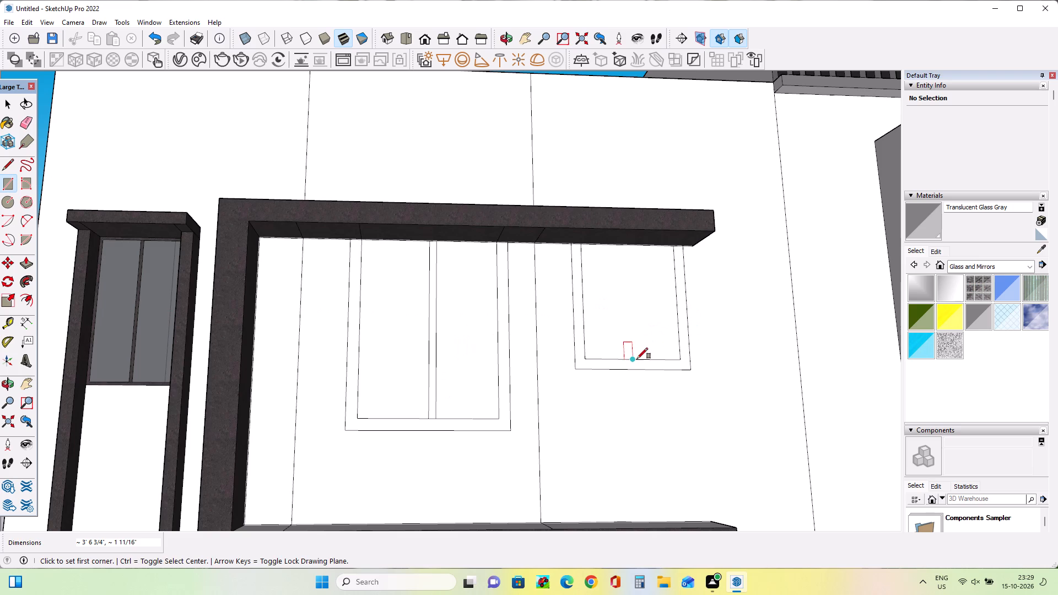
Draw a vertical mullion rectangle about 1 5/16" by 2' 4 1/2" in the middle of the smaller window inside the surround.
left_click(637, 358)
scroll(631, 257, "up", 4)
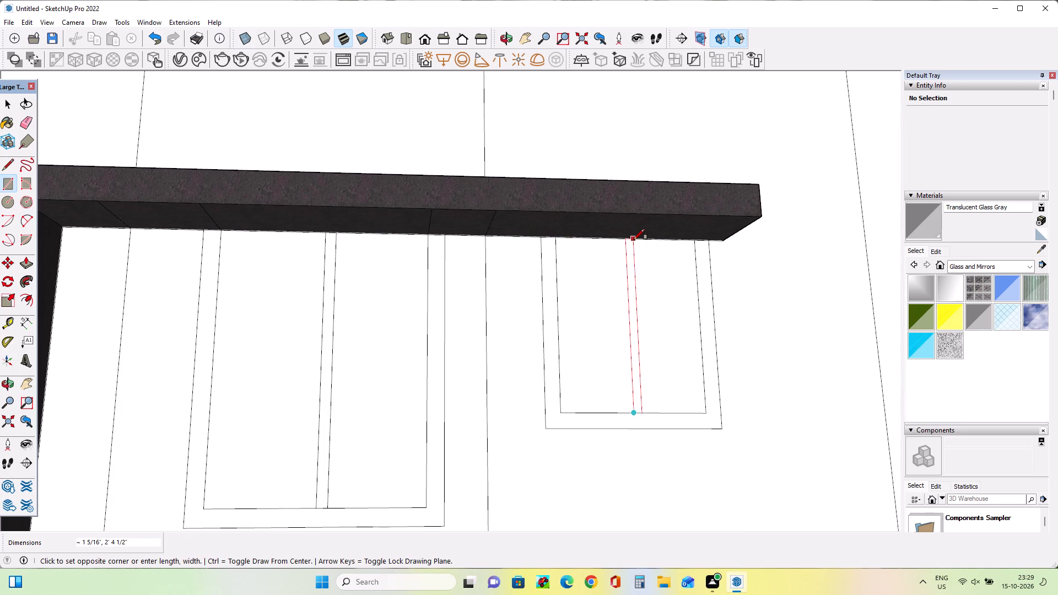
left_click(633, 238)
scroll(656, 278, "down", 2)
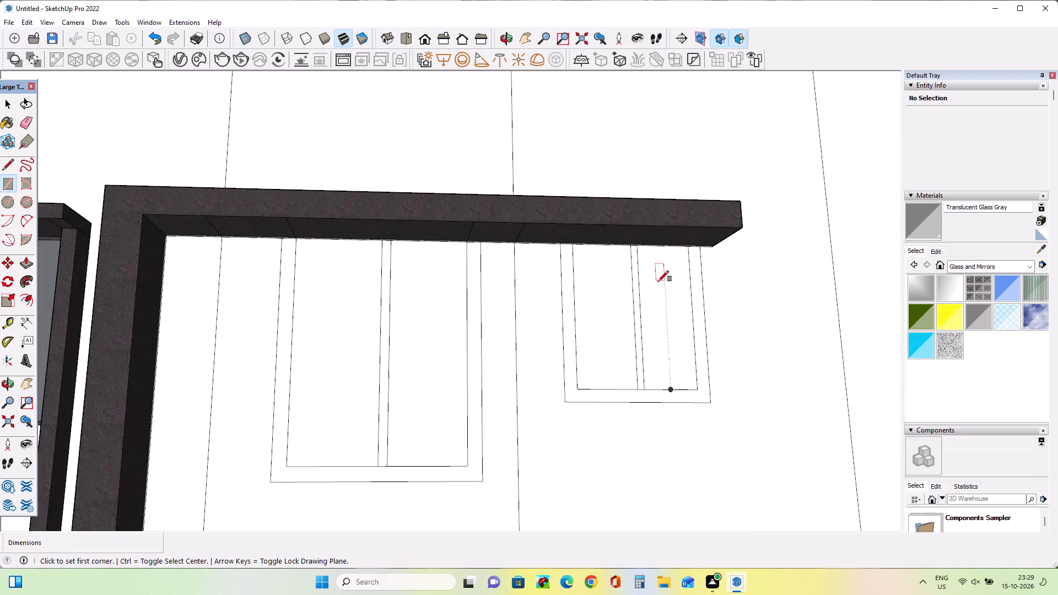
Paint the frames and mullions of both windows inside the C-shaped surround with Asphalt New from the Asphalt and Concrete materials.
left_click(1007, 266)
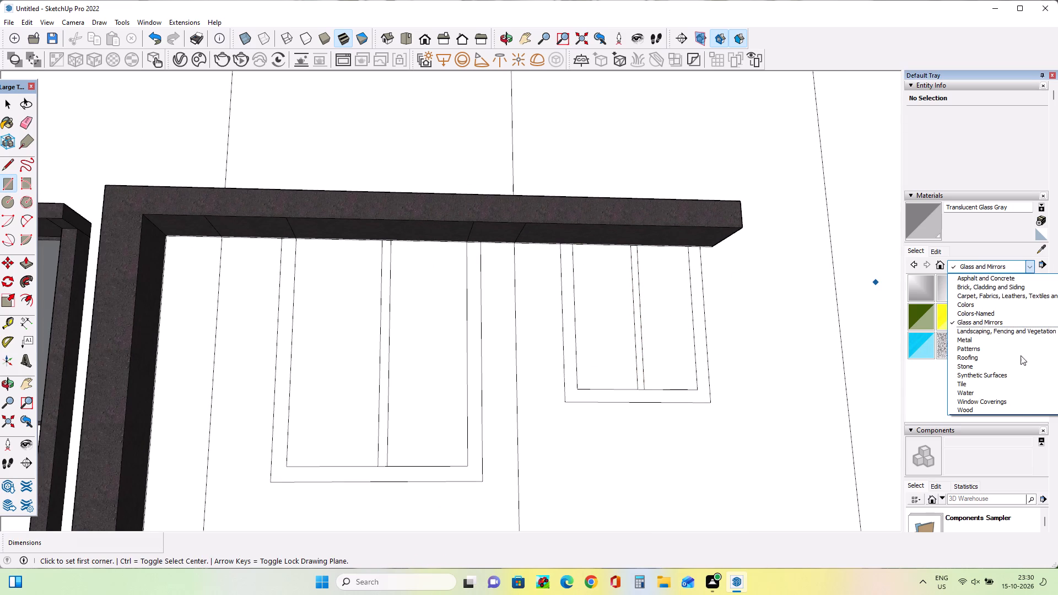
left_click(978, 275)
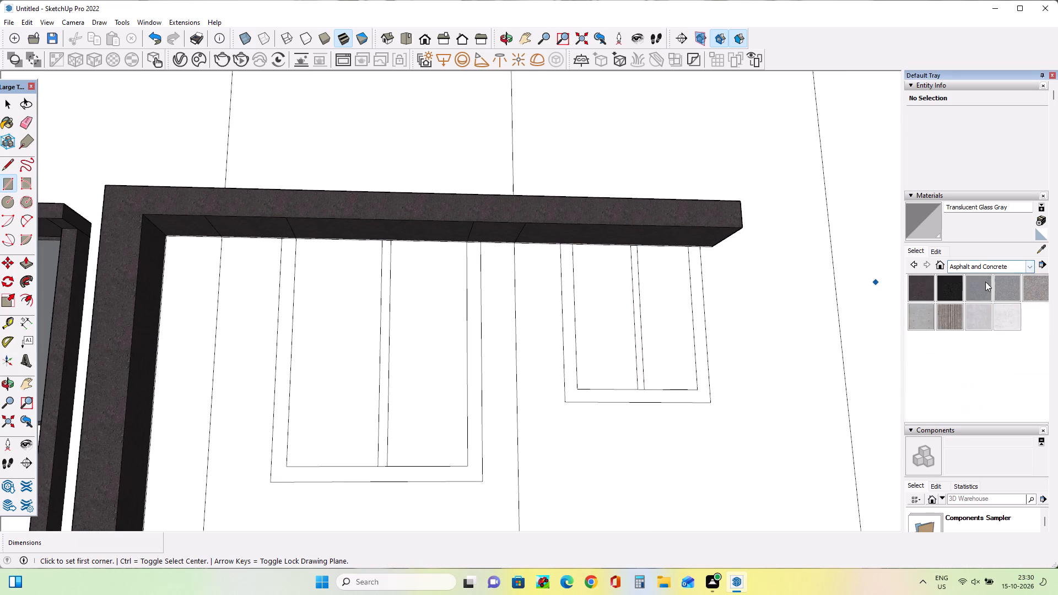
left_click(927, 282)
left_click(682, 396)
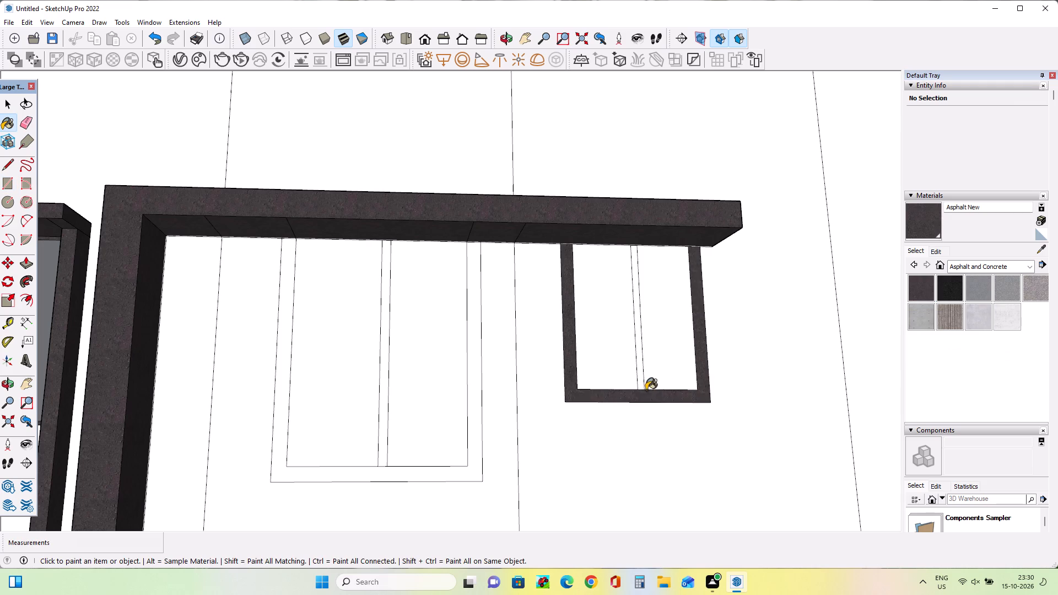
left_click(639, 385)
left_click(471, 425)
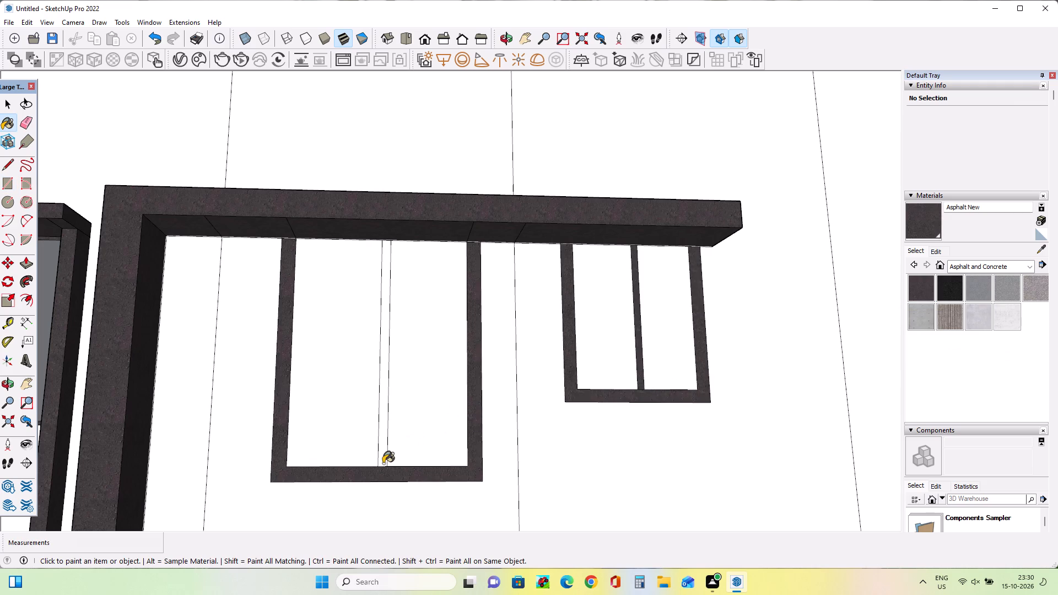
left_click(383, 463)
Draw a vertical mullion rectangle about 1 3/8" by 2' 10 1/4" in the middle of the larger window below the surround.
scroll(415, 431, "down", 20)
scroll(415, 431, "down", 4)
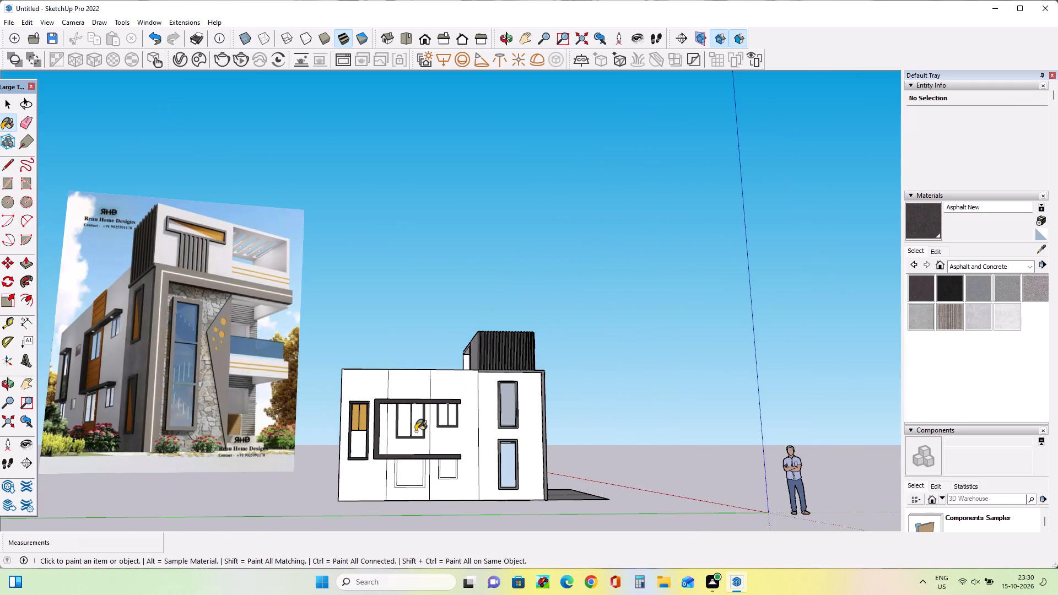
scroll(422, 509, "up", 14)
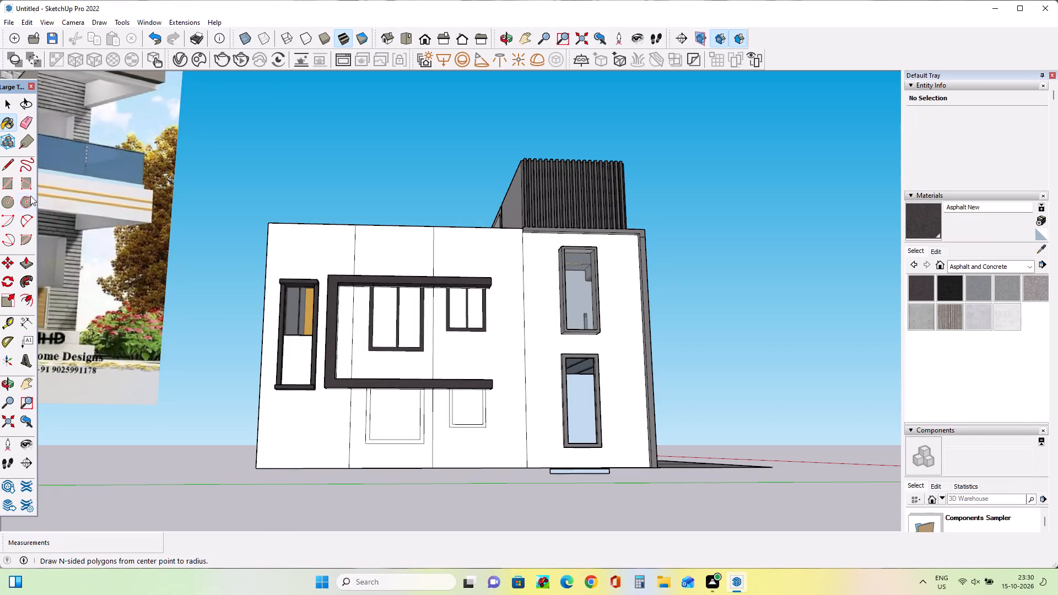
left_click(5, 177)
scroll(355, 393, "up", 4)
scroll(402, 442, "up", 3)
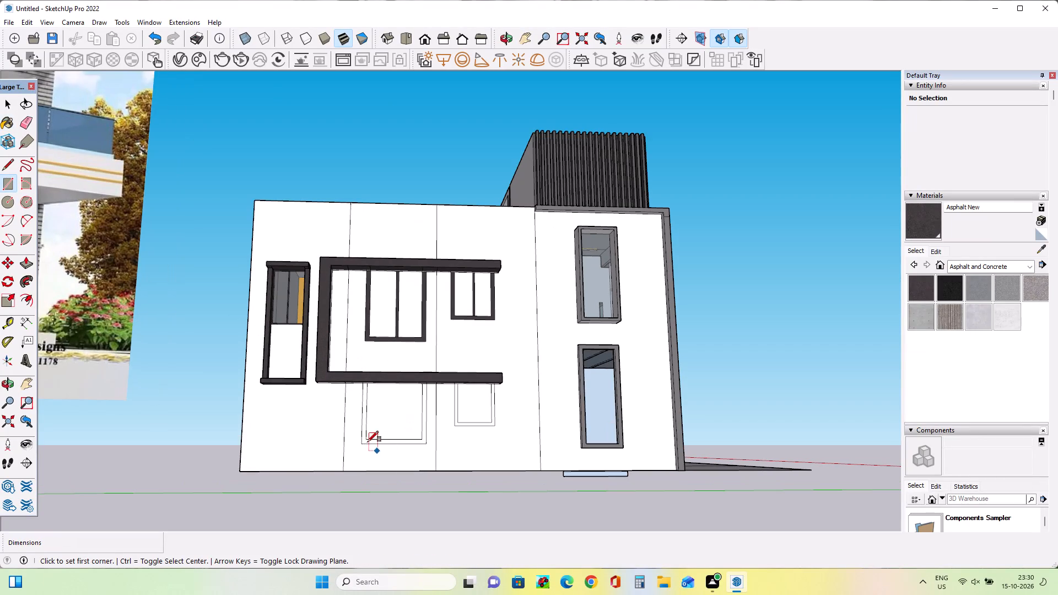
left_click(398, 441)
scroll(410, 393, "up", 8)
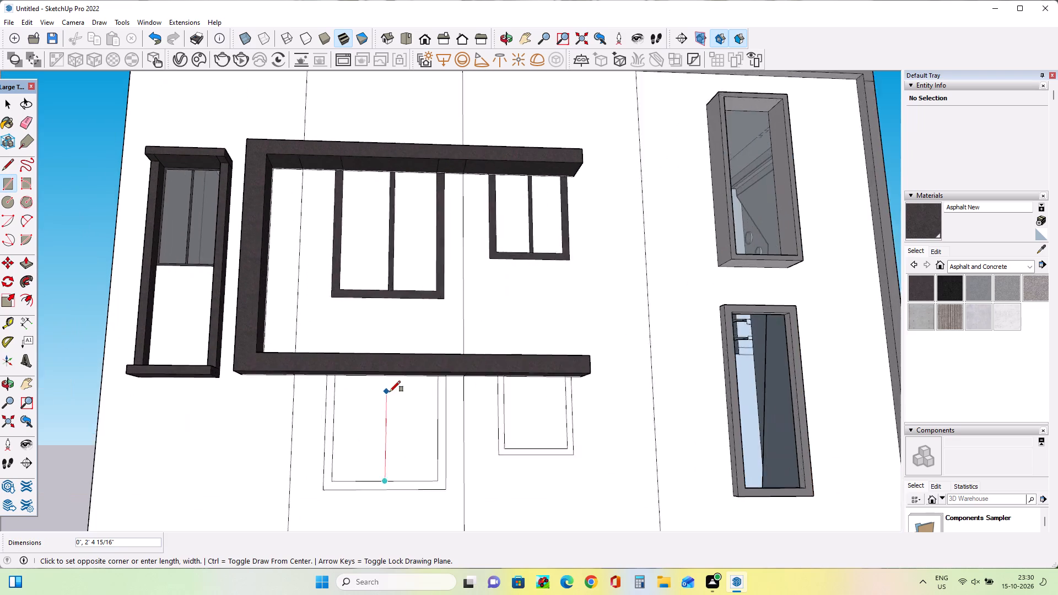
scroll(395, 374, "up", 2)
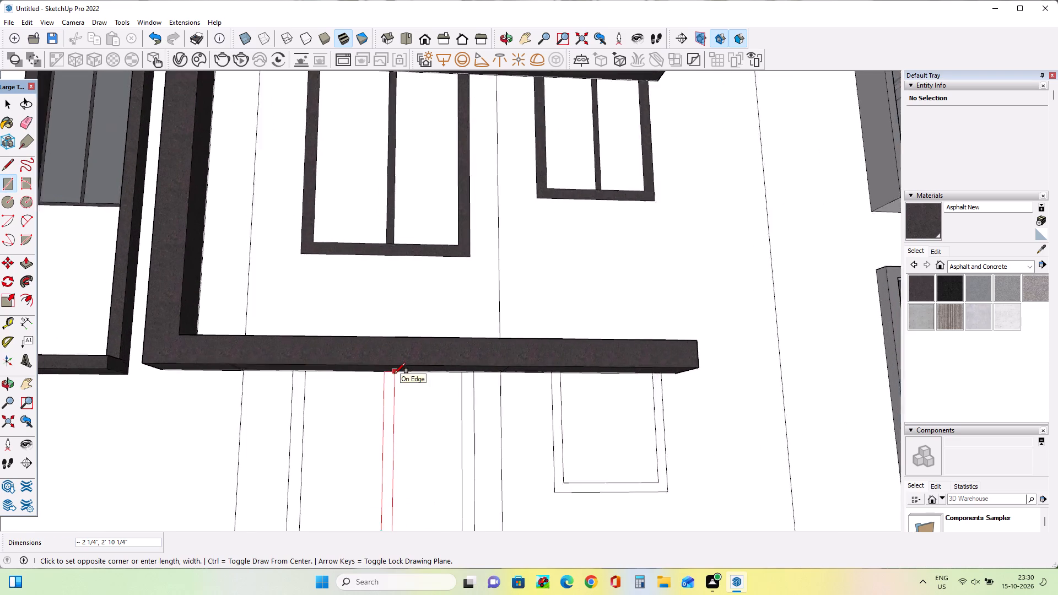
scroll(395, 374, "up", 3)
left_click(387, 374)
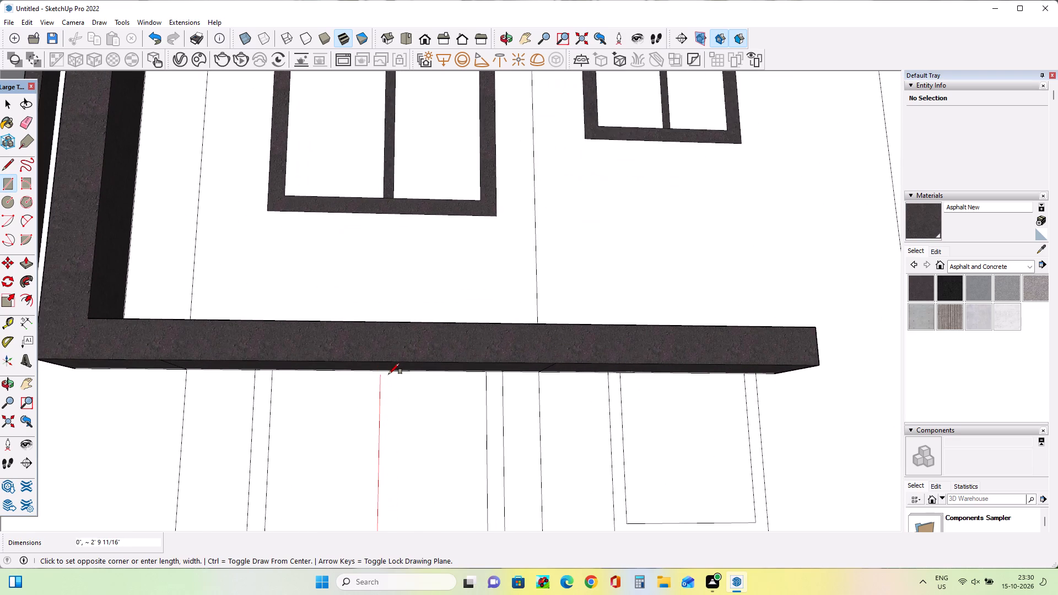
left_click(389, 371)
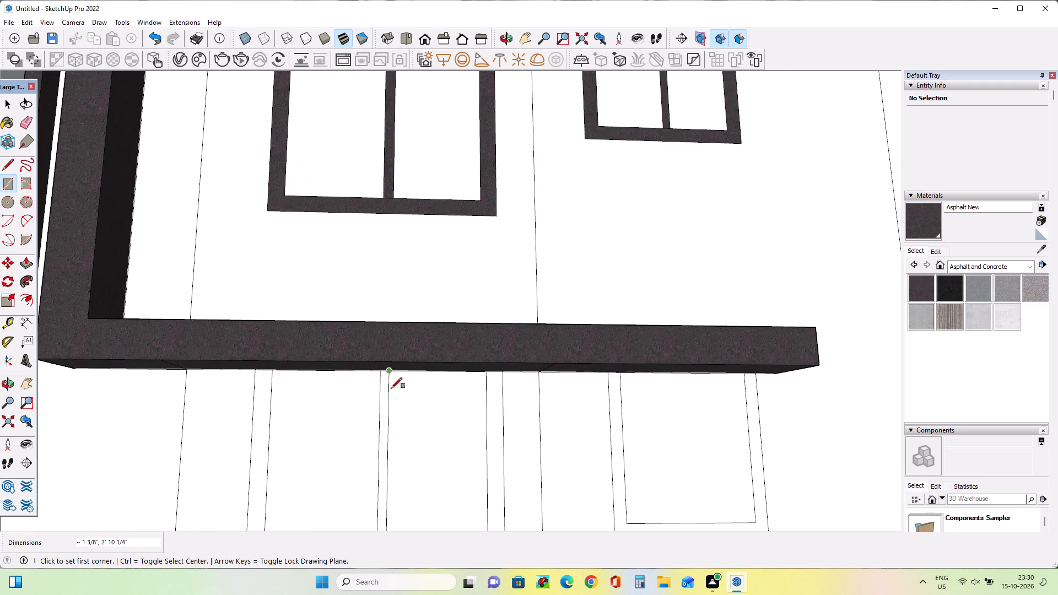
Paint the larger lower window's frame and mullion and the smaller lower window's frame with Asphalt New.
left_click(903, 287)
left_click(924, 293)
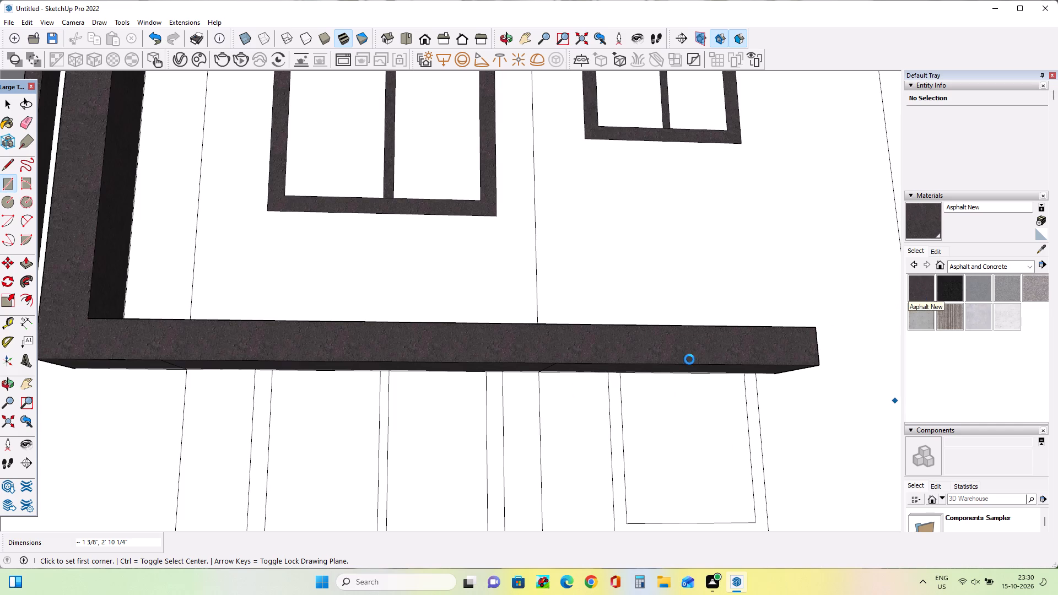
left_click(494, 443)
left_click(384, 445)
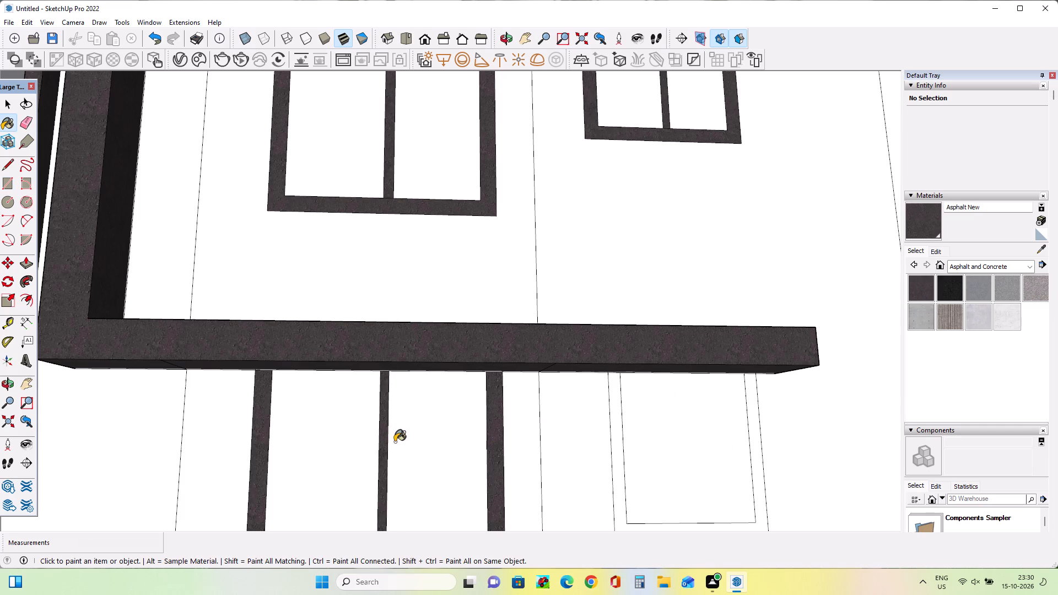
left_click(622, 464)
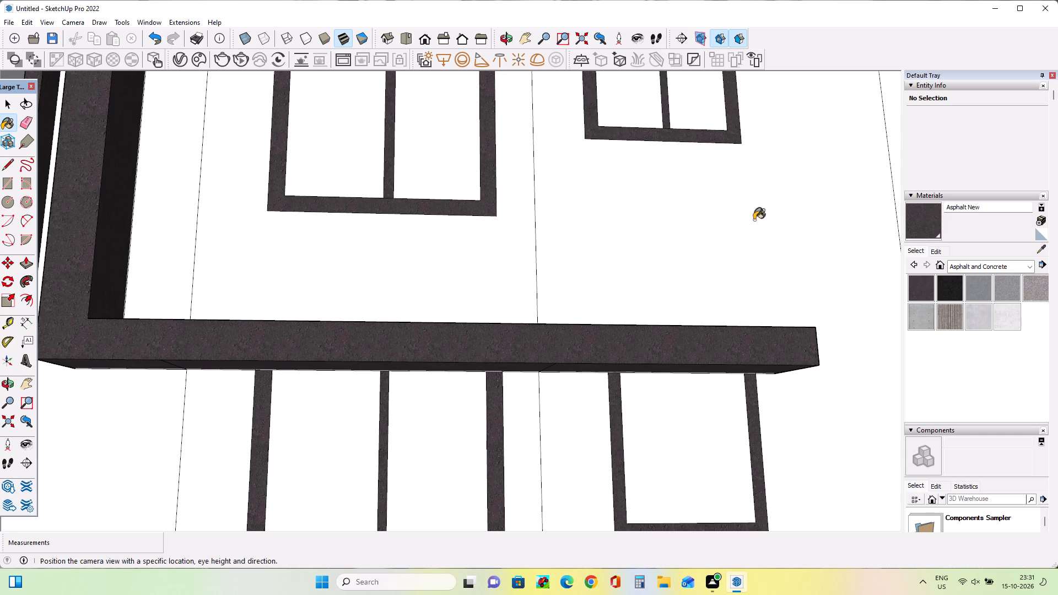
Draw a narrow vertical mullion rectangle about 2' high in the middle of the smaller window below the surround.
left_click(9, 186)
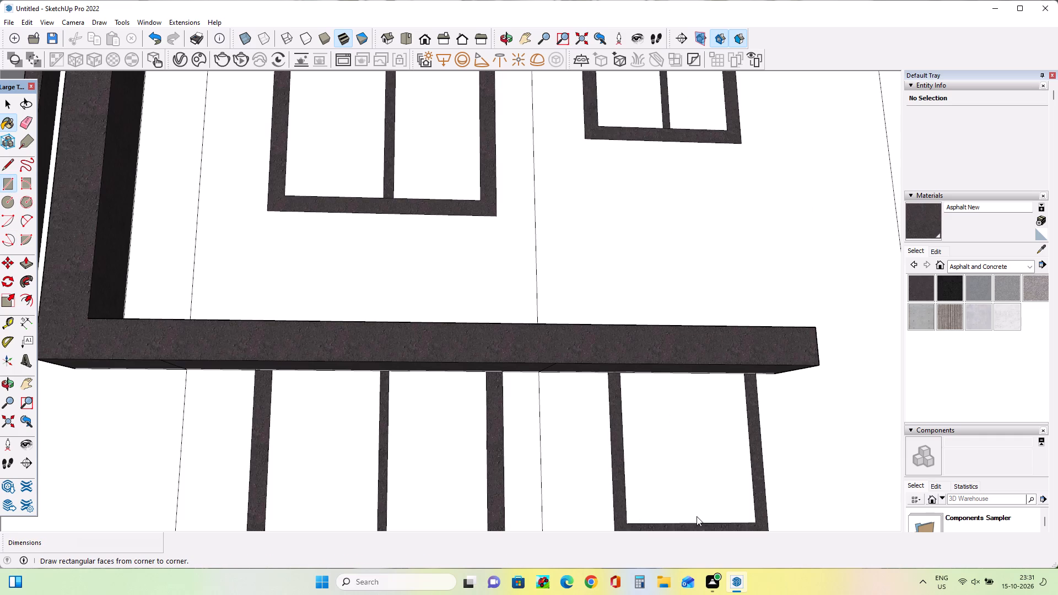
left_click(690, 526)
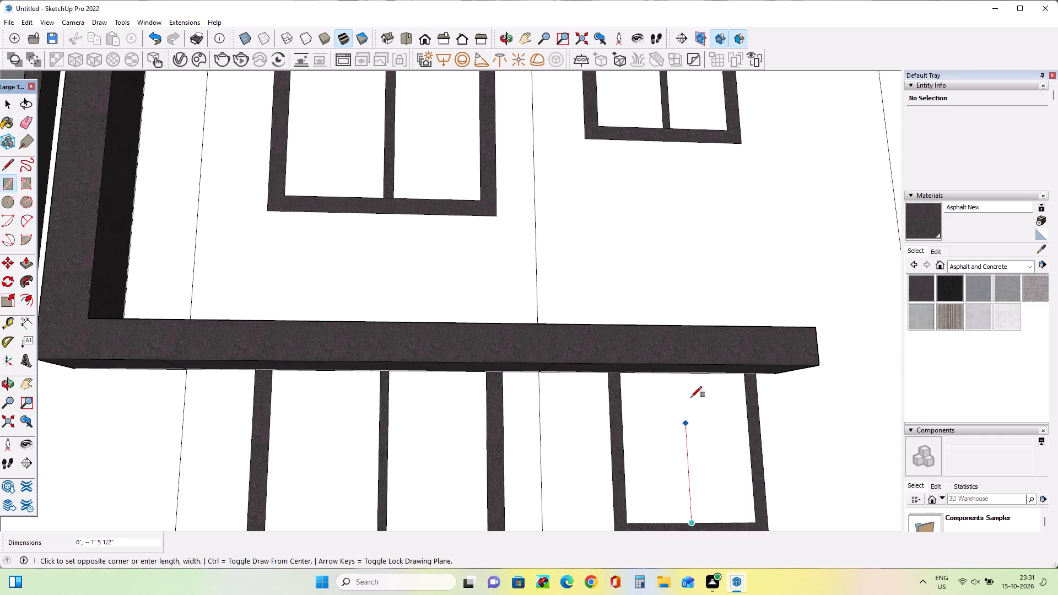
scroll(685, 389, "up", 4)
middle_click_drag(684, 385, 690, 348)
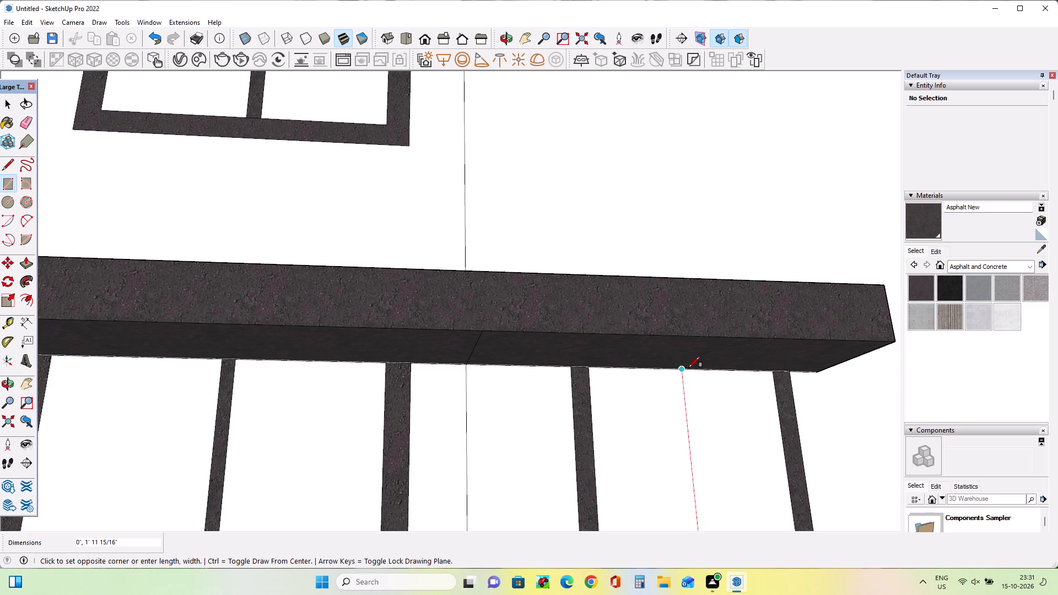
left_click(689, 367)
Paint the smaller lower window's mullion with Asphalt New.
left_click(926, 280)
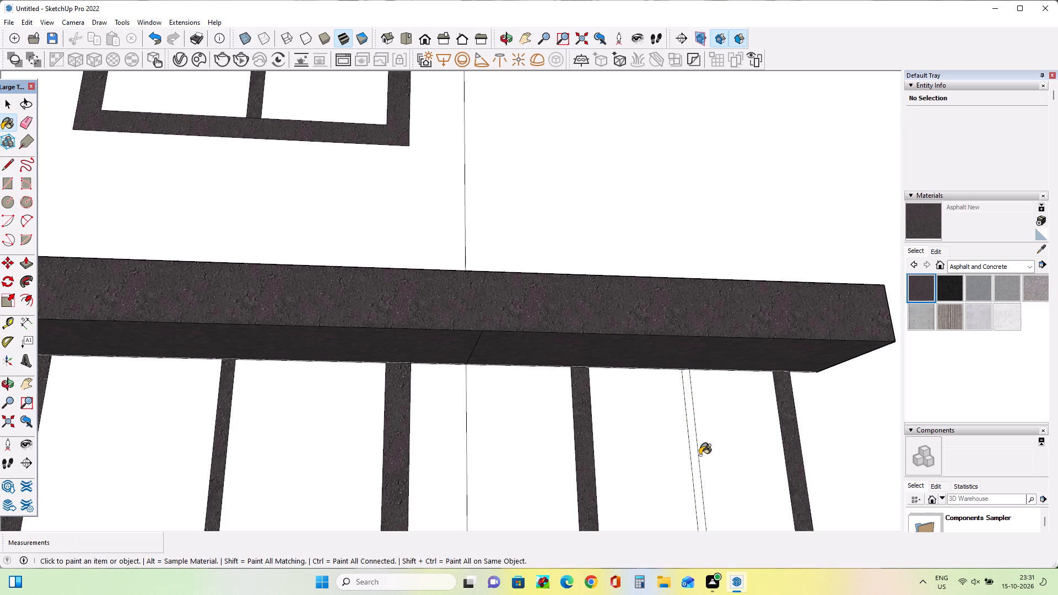
left_click(693, 453)
Paint both panes of the lower and upper smaller windows with Translucent Glass Gray from the Glass and Mirrors materials.
scroll(649, 447, "down", 13)
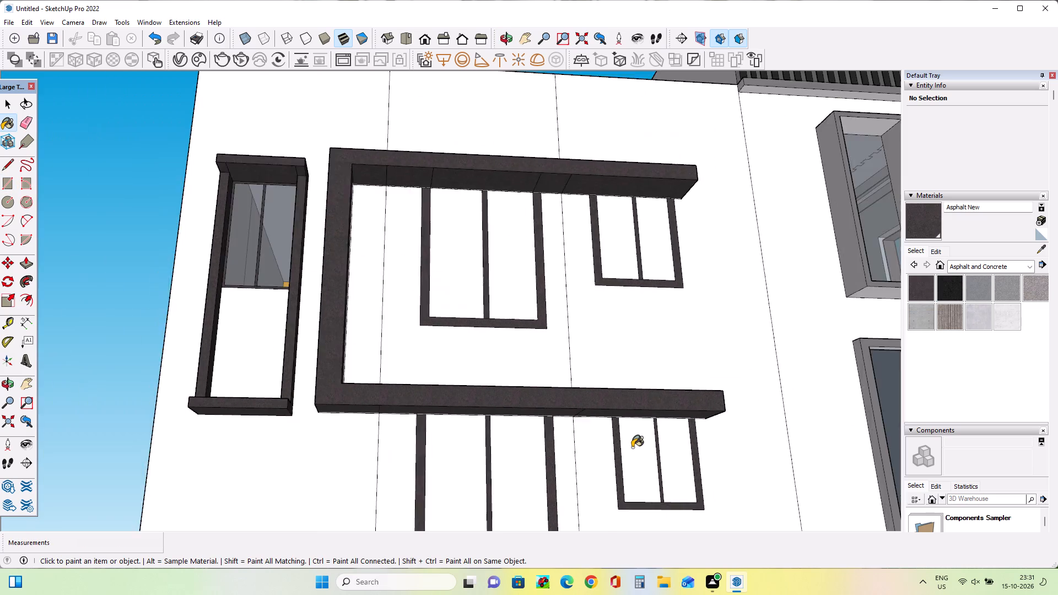
scroll(632, 447, "down", 8)
middle_click_drag(618, 459, 563, 432)
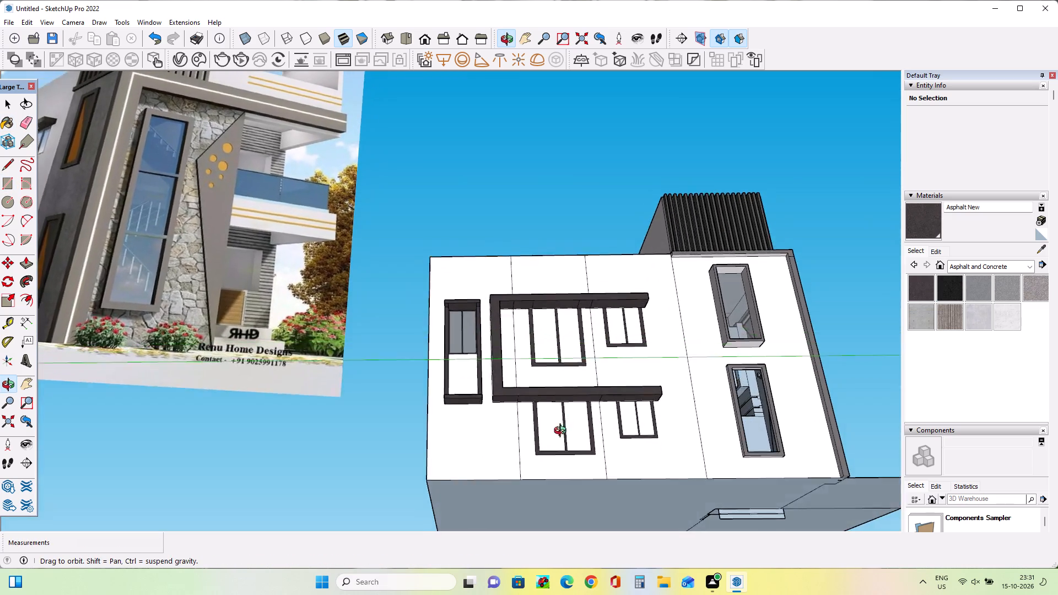
middle_click_drag(563, 432, 539, 449)
scroll(539, 449, "down", 1)
middle_click_drag(566, 479, 578, 505)
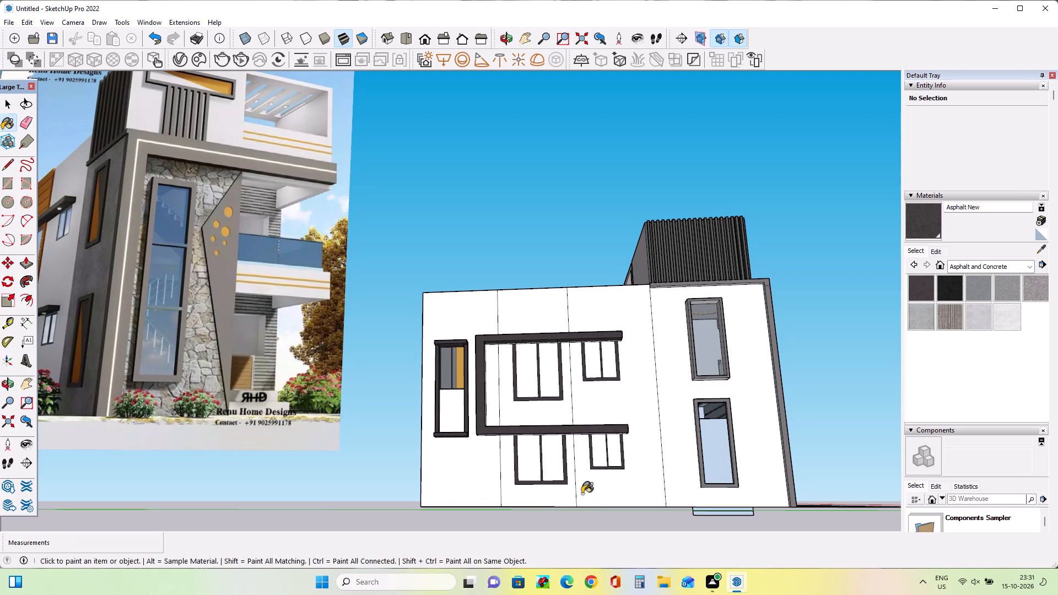
left_click(964, 269)
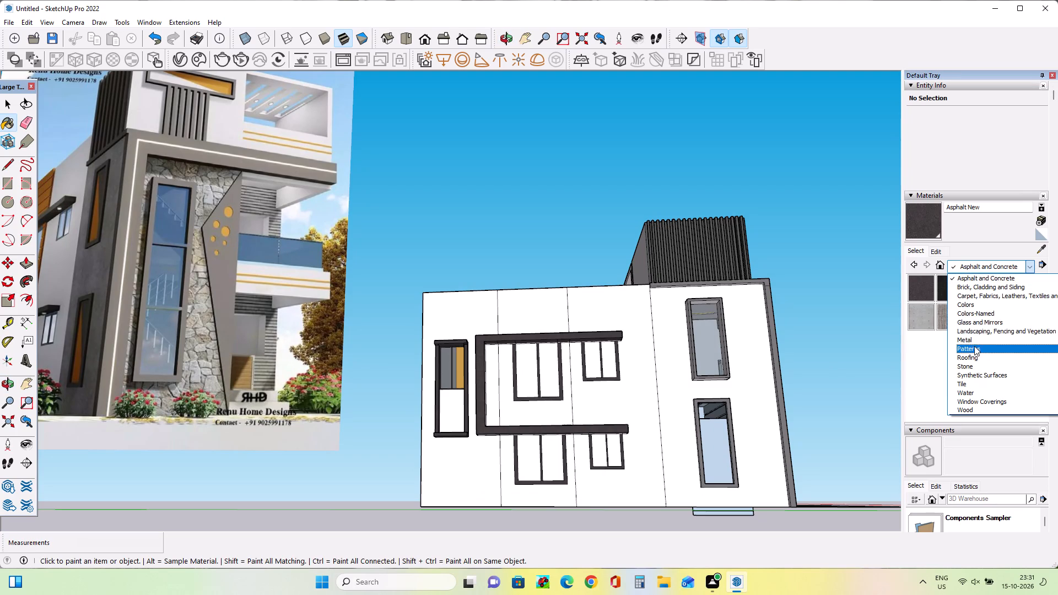
left_click(976, 323)
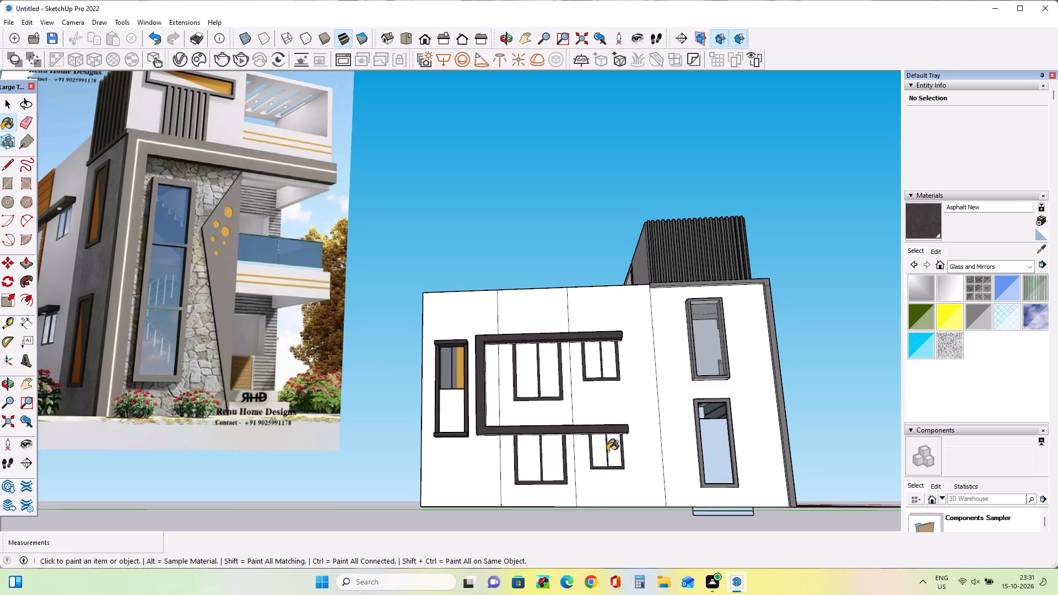
left_click(602, 452)
left_click(606, 452)
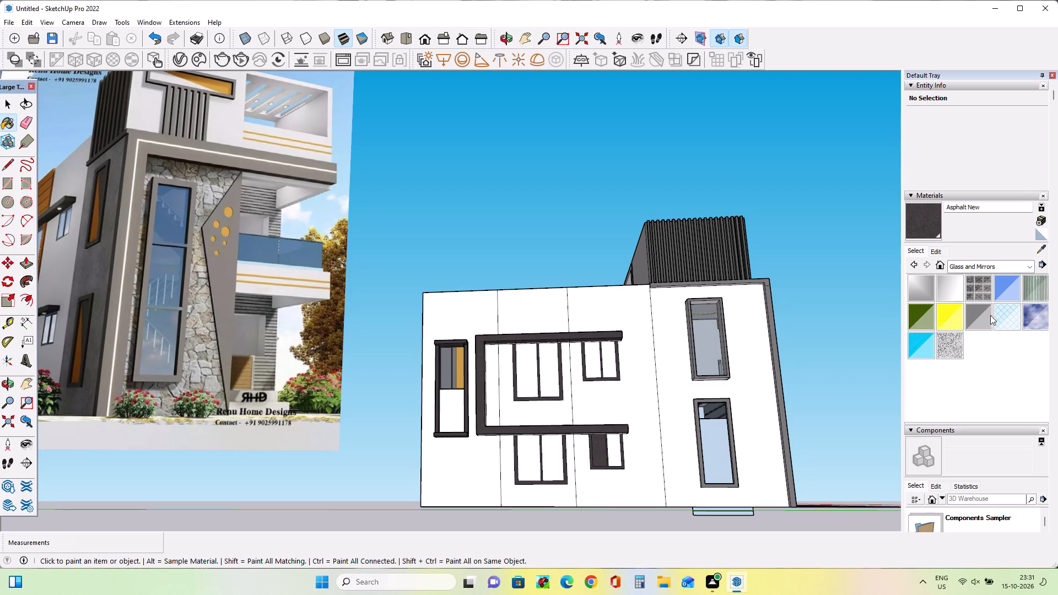
left_click(990, 315)
left_click(600, 454)
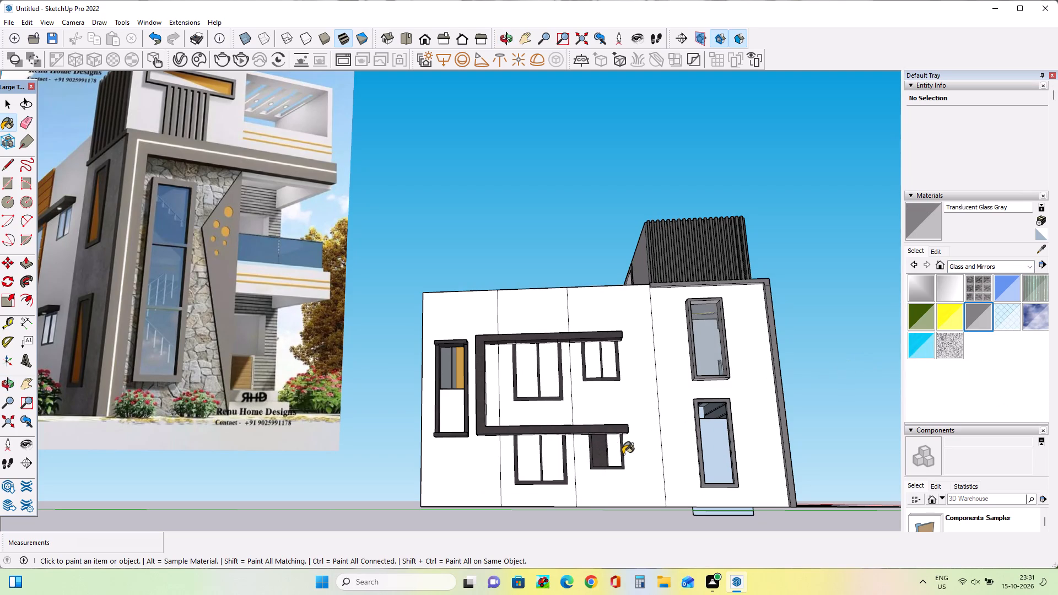
left_click(617, 448)
left_click(613, 365)
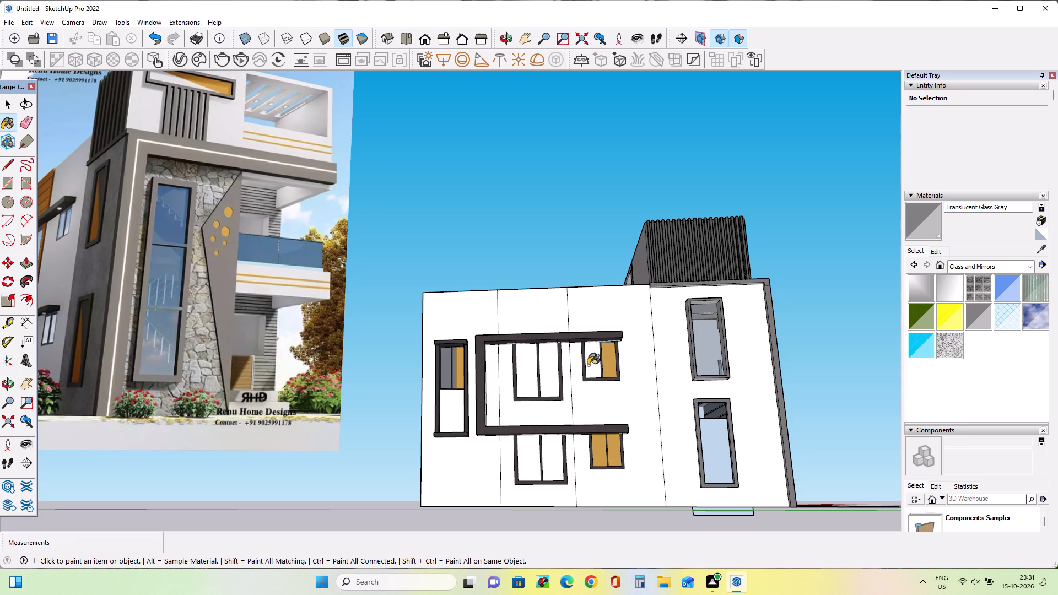
left_click(591, 367)
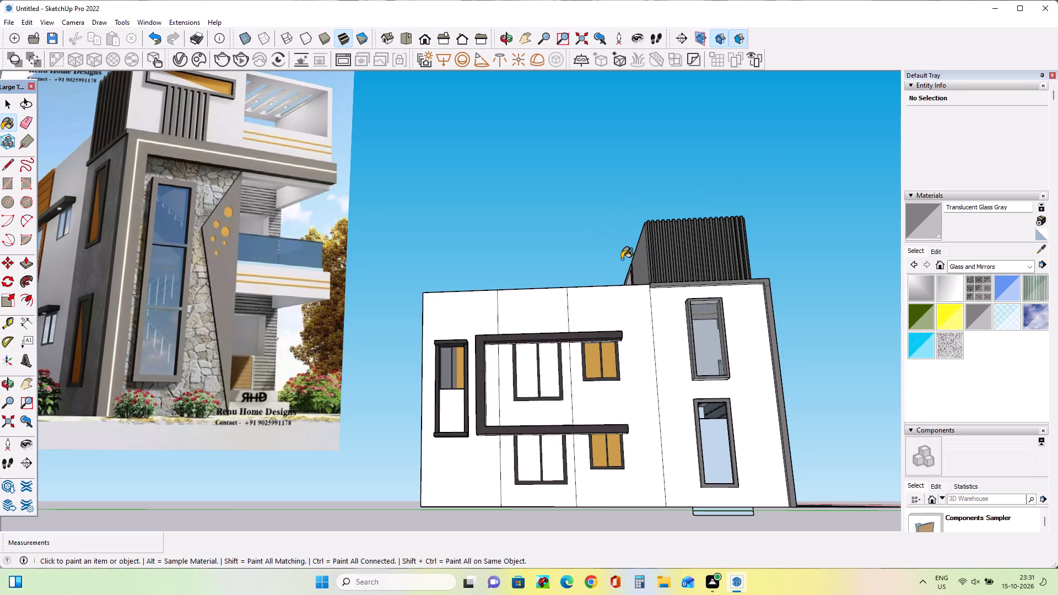
Paint the panes of the upper and lower larger windows with Translucent Glass Gray.
left_click(546, 375)
left_click(521, 376)
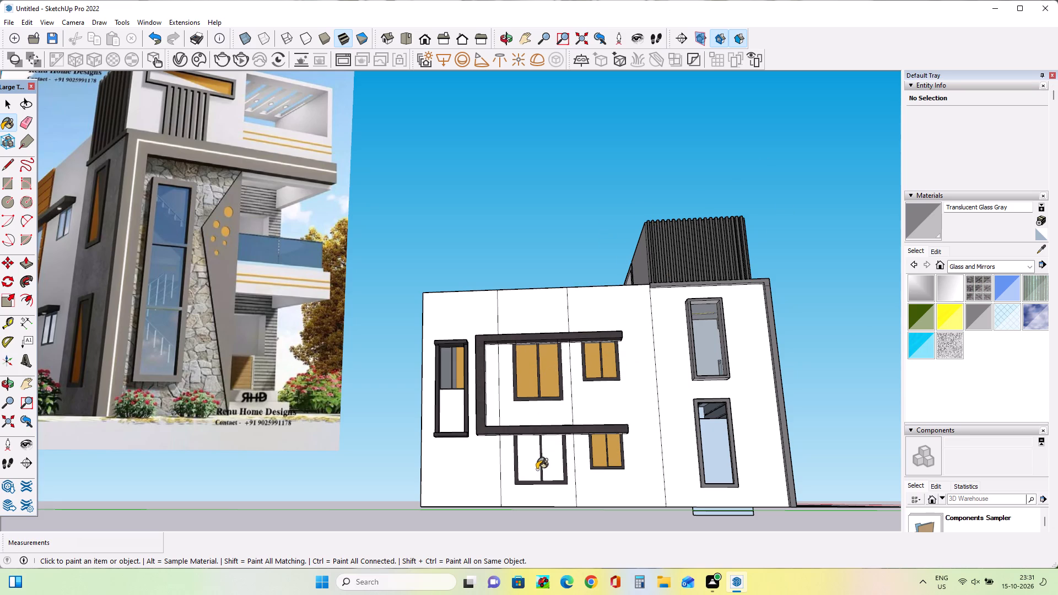
left_click(535, 469)
left_click(543, 469)
left_click(556, 469)
Examine the house model's side wall from several angles and compare its windows and surround with the reference elevation image.
middle_click_drag(631, 434, 580, 445)
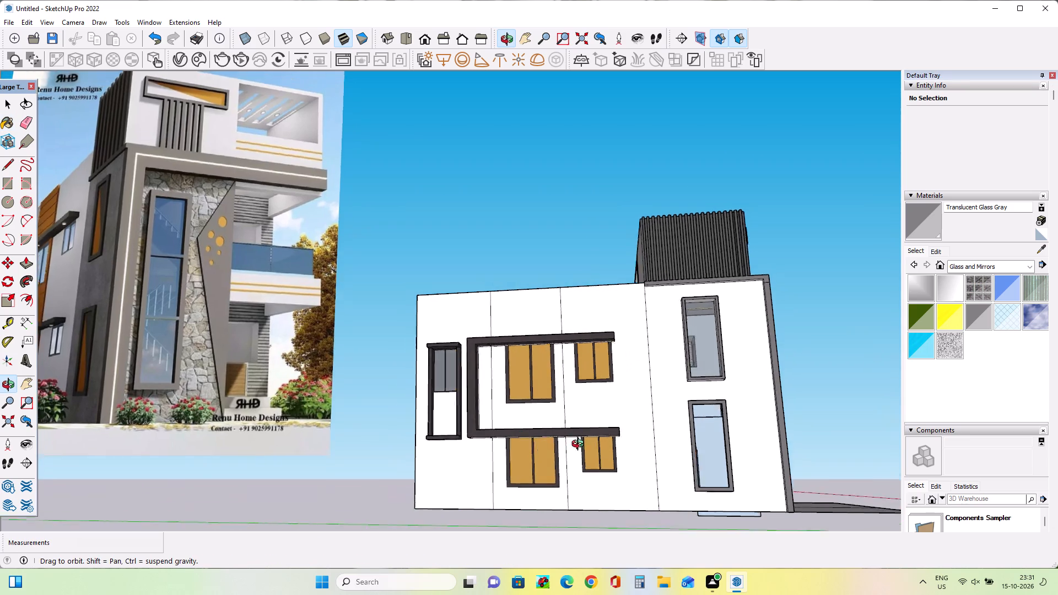
middle_click_drag(580, 445, 508, 468)
scroll(566, 408, "down", 3)
middle_click_drag(650, 422, 596, 432)
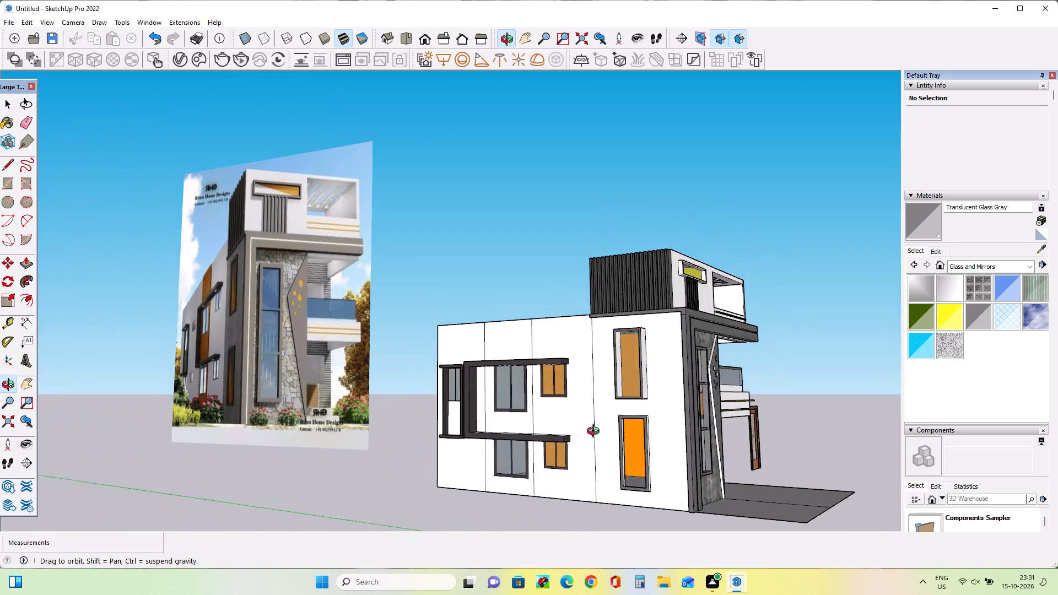
middle_click_drag(596, 432, 593, 436)
scroll(593, 425, "down", 1)
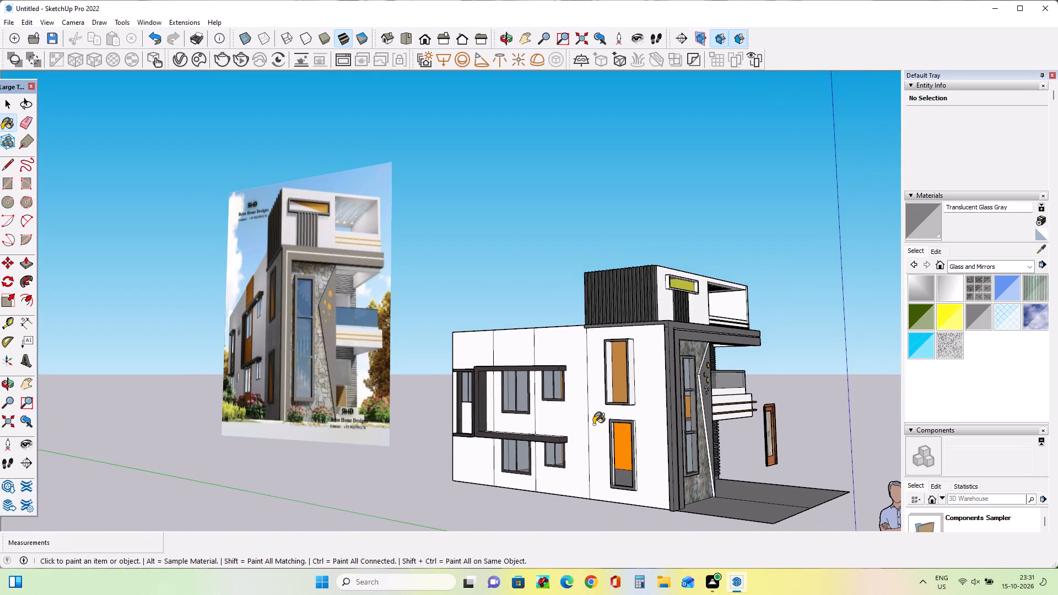
middle_click(593, 424)
scroll(496, 483, "up", 2)
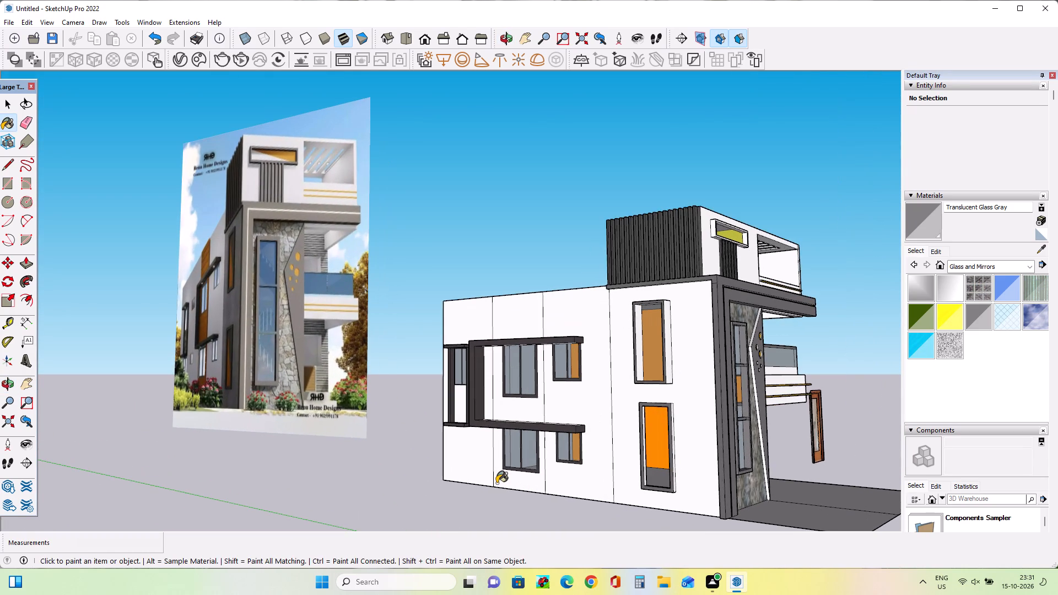
middle_click_drag(496, 483, 714, 466)
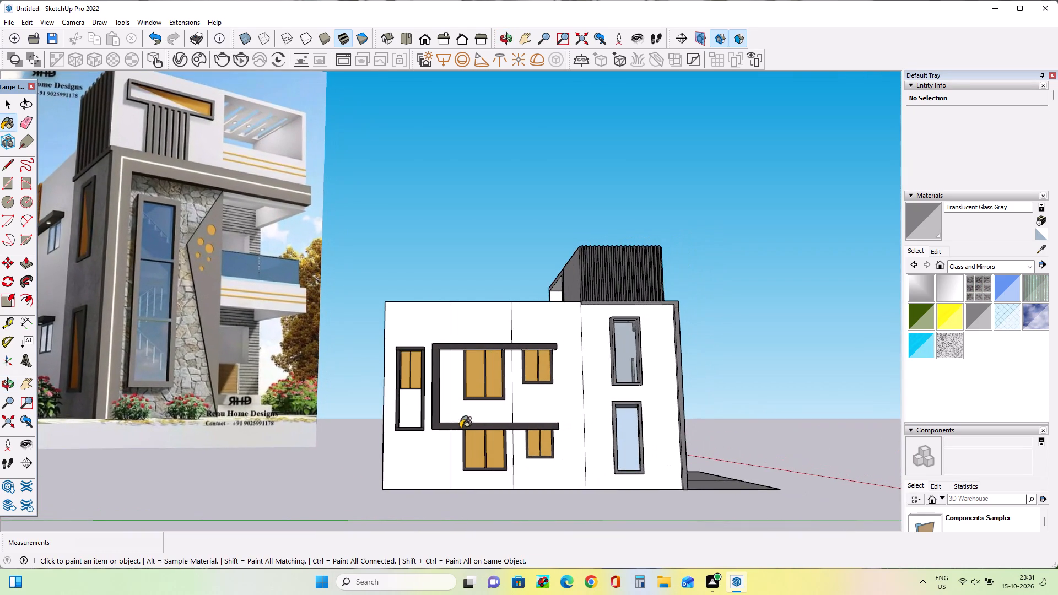
scroll(574, 366, "down", 2)
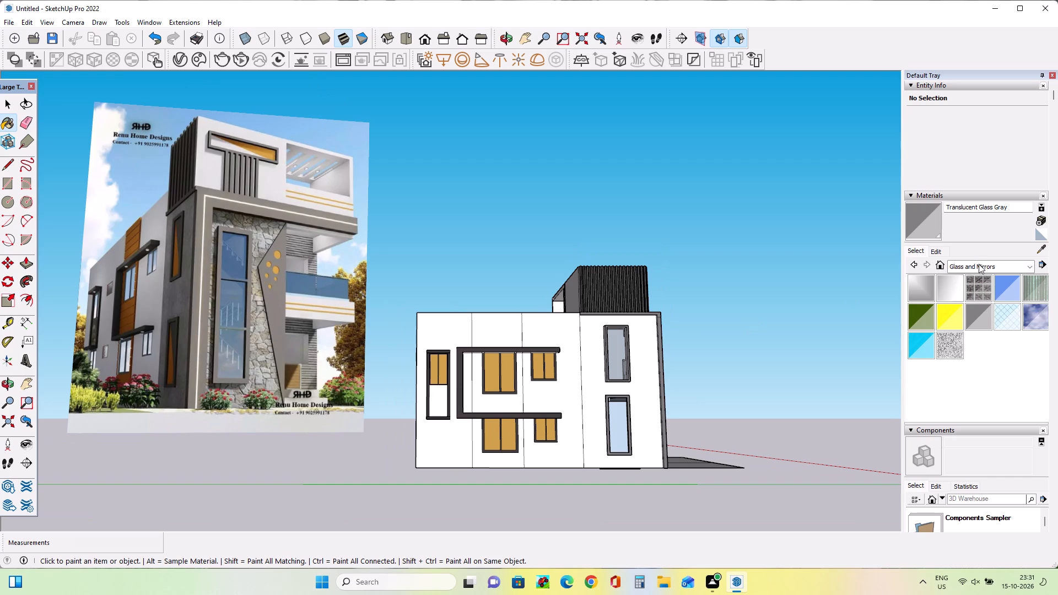
scroll(113, 266, "up", 8)
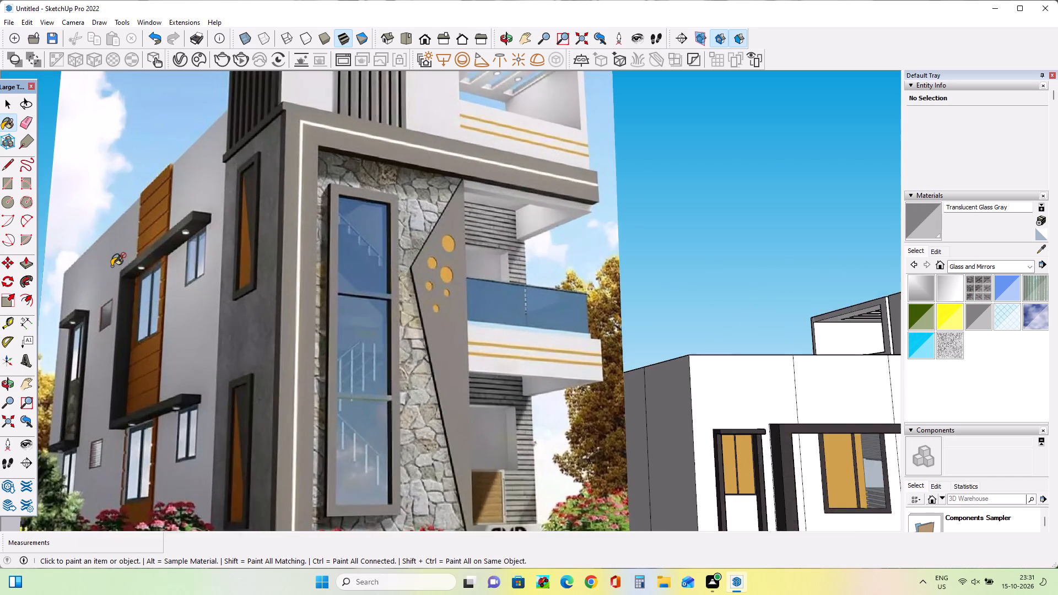
Push/Pull the side wall's vertical strip section above the dark surround outward by about 1' 7".
scroll(113, 266, "up", 8)
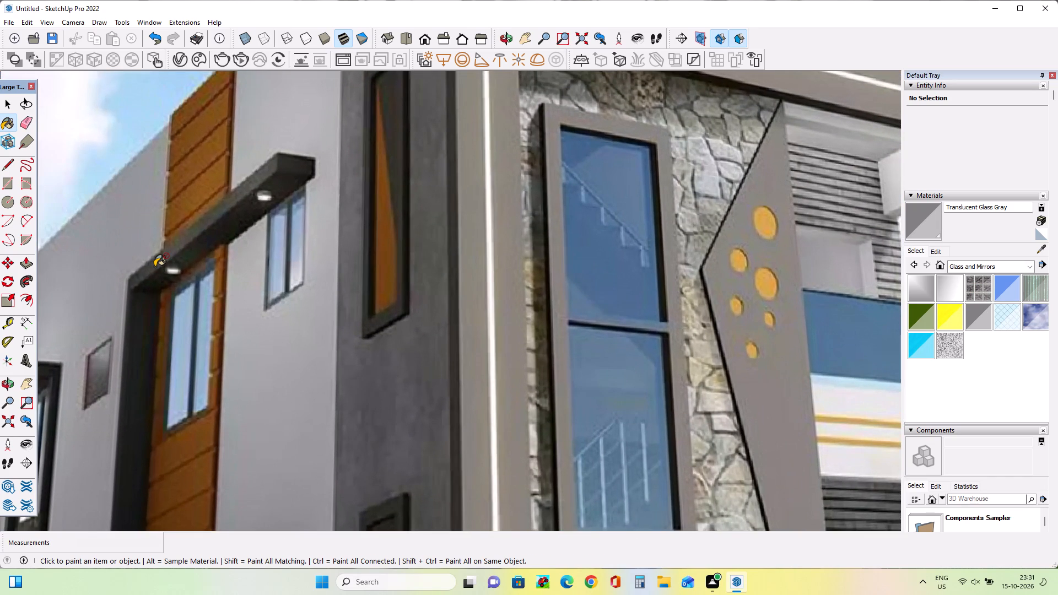
scroll(156, 266, "down", 10)
scroll(156, 266, "up", 1)
scroll(156, 266, "down", 5)
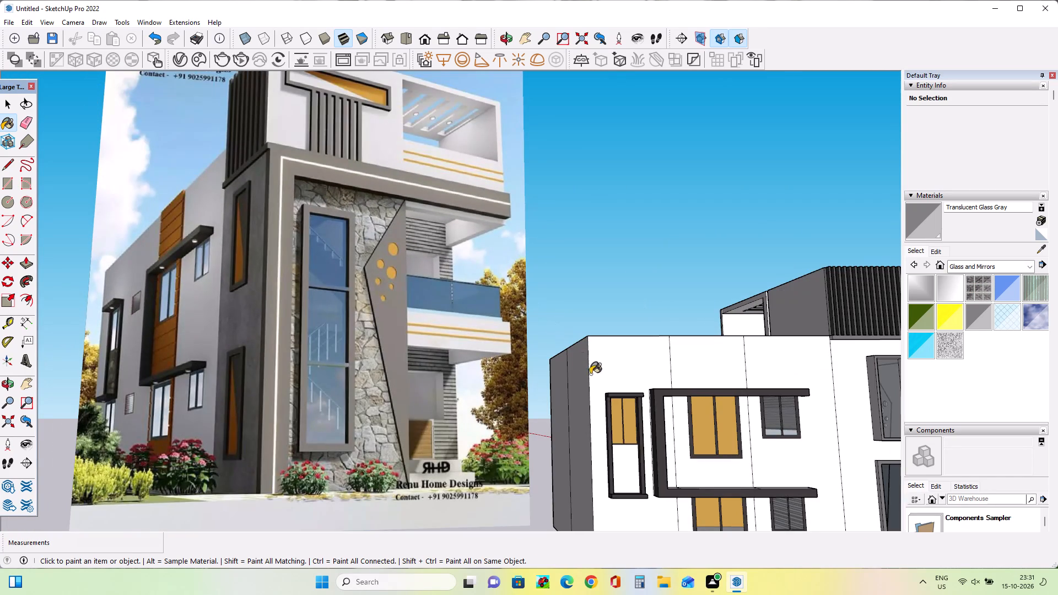
middle_click_drag(590, 375, 502, 398)
left_click(25, 267)
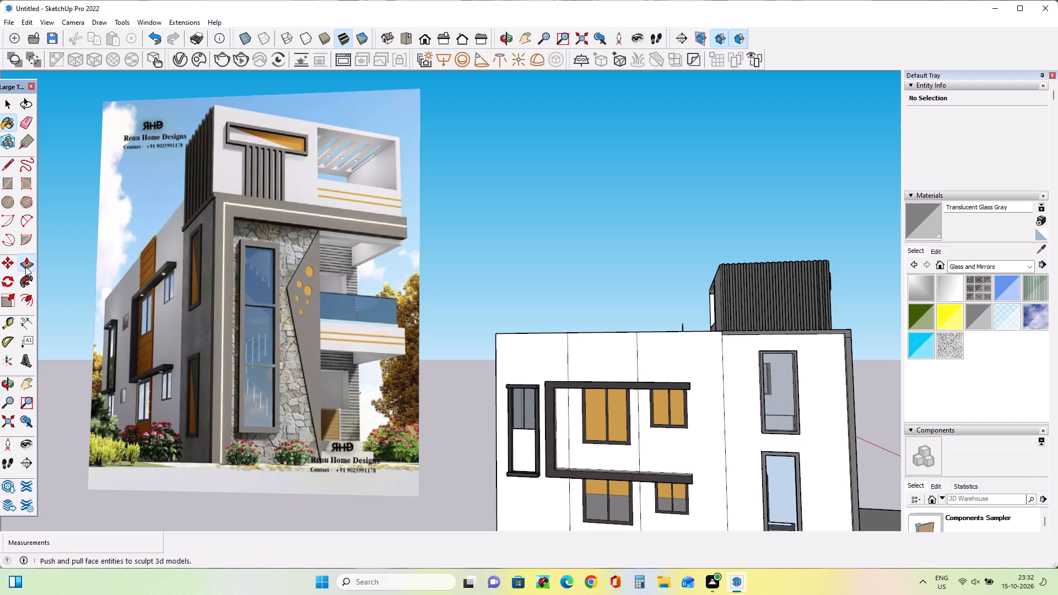
left_click(612, 355)
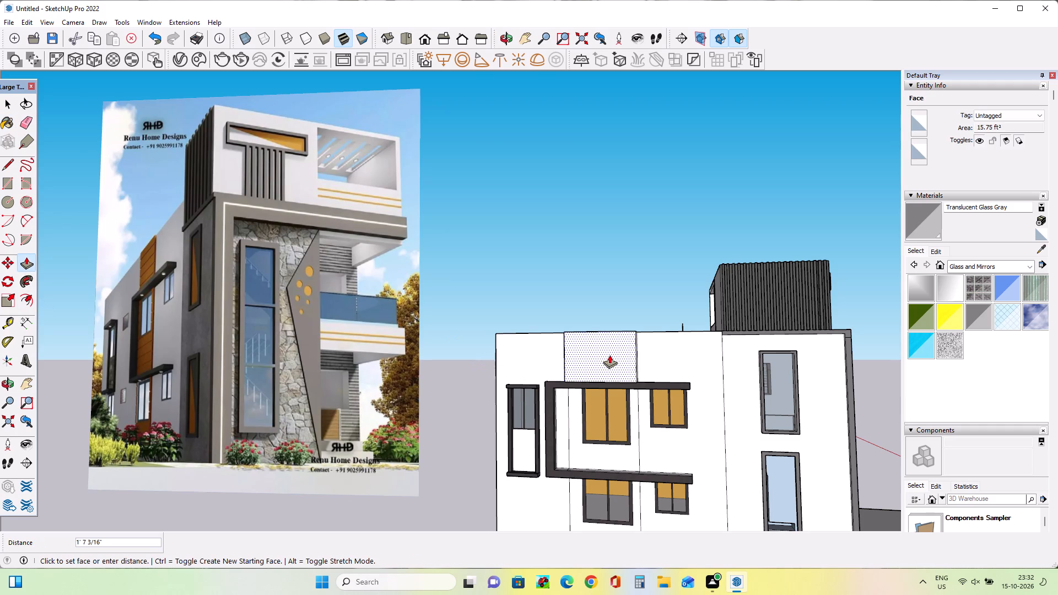
left_click(609, 355)
Push/Pull the strip section around the larger lower window, below the dark surround, outward by about 9 11/16".
scroll(629, 498, "down", 9)
scroll(598, 530, "up", 3)
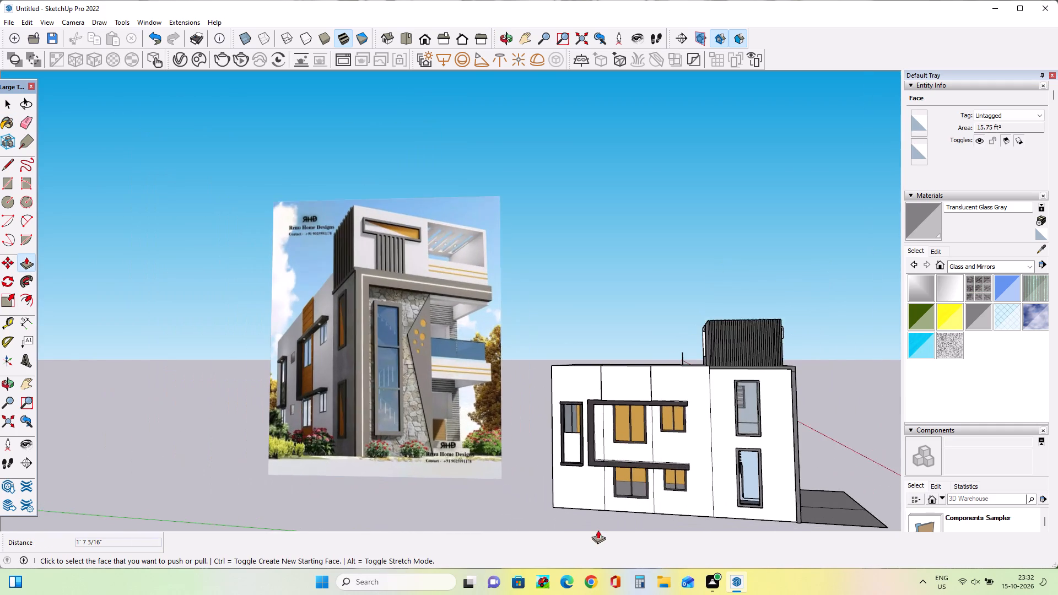
scroll(598, 530, "up", 4)
scroll(608, 523, "down", 1)
scroll(609, 522, "up", 2)
left_click(635, 494)
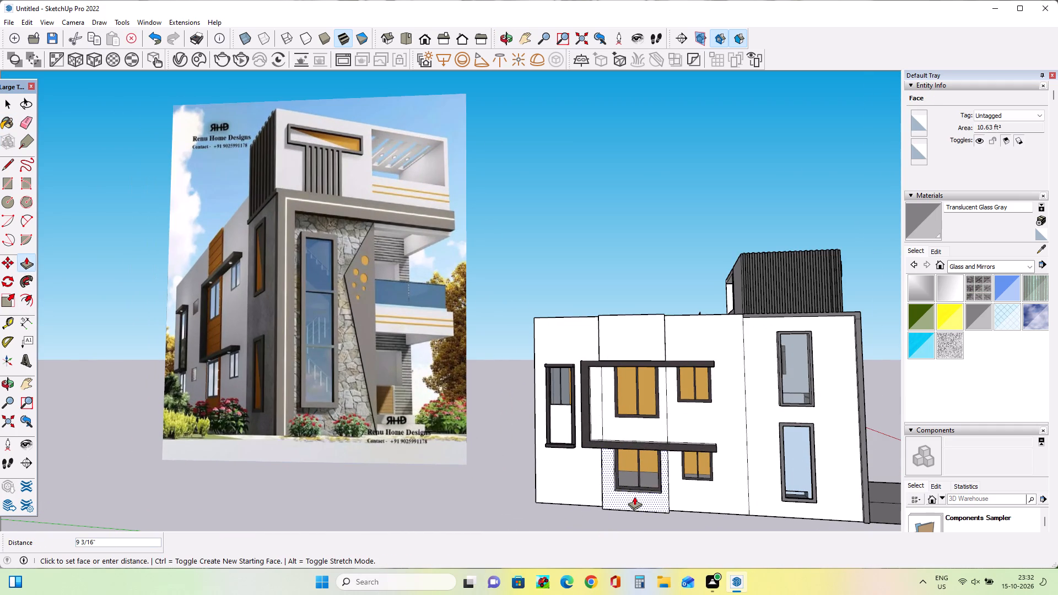
left_click(635, 496)
Pull the strip section inside the dark surround out about 2 5/8" and push the top section back about 1' 3".
middle_click_drag(700, 496, 573, 496)
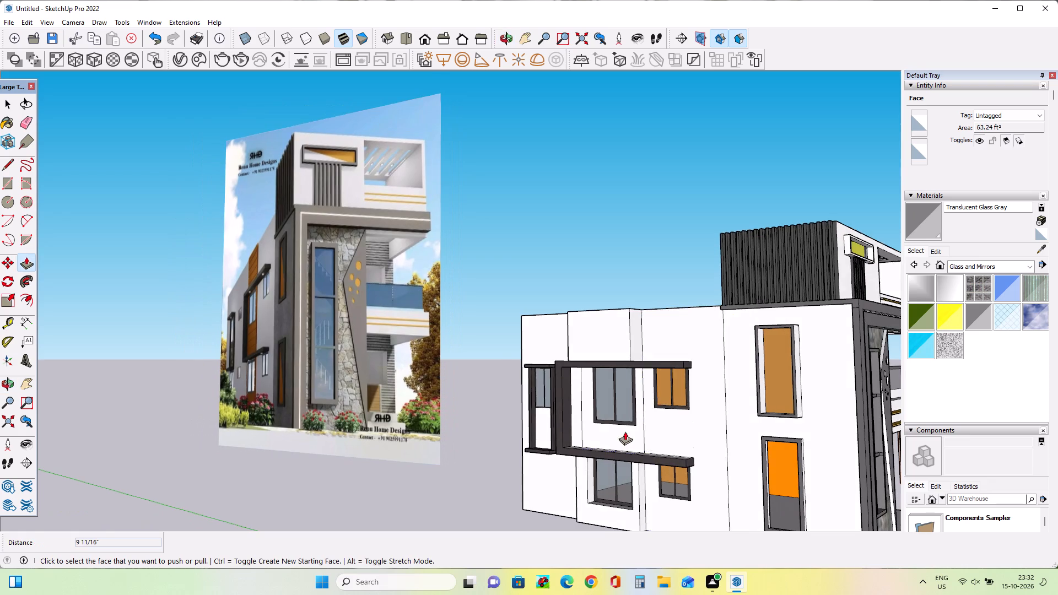
scroll(625, 431, "up", 3)
left_click(623, 441)
left_click(620, 442)
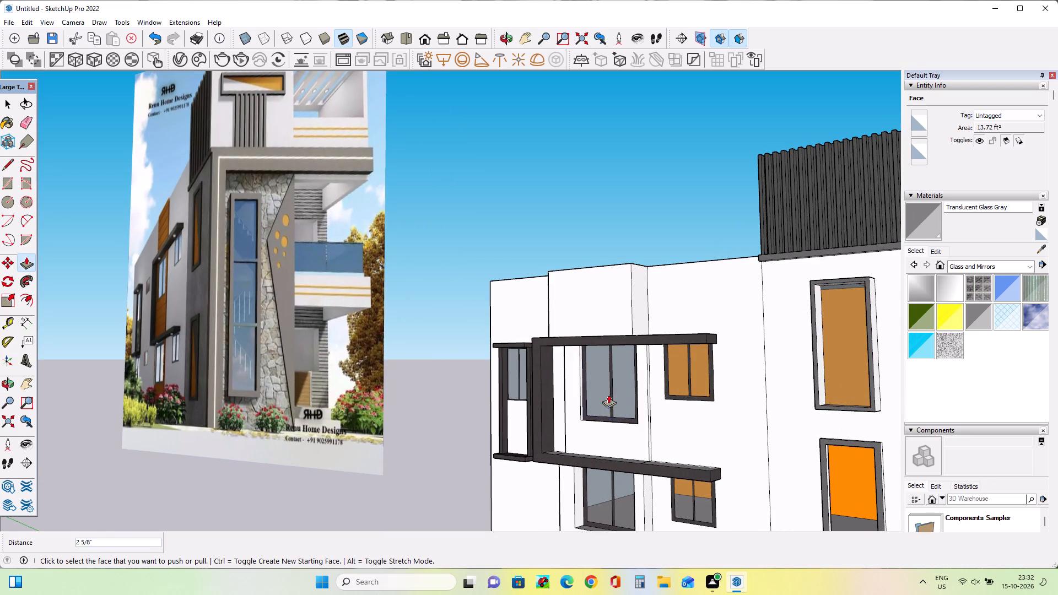
left_click(611, 317)
left_click(624, 316)
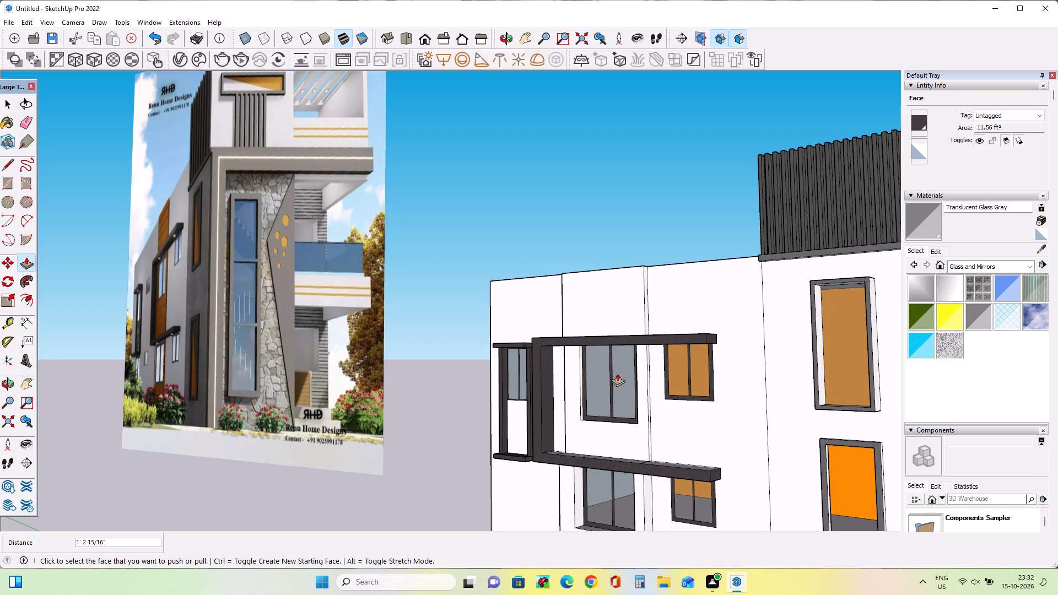
Paint the strip section above the surround with Cladding Siding White from the Brick, Cladding and Siding materials.
middle_click_drag(668, 458, 660, 463)
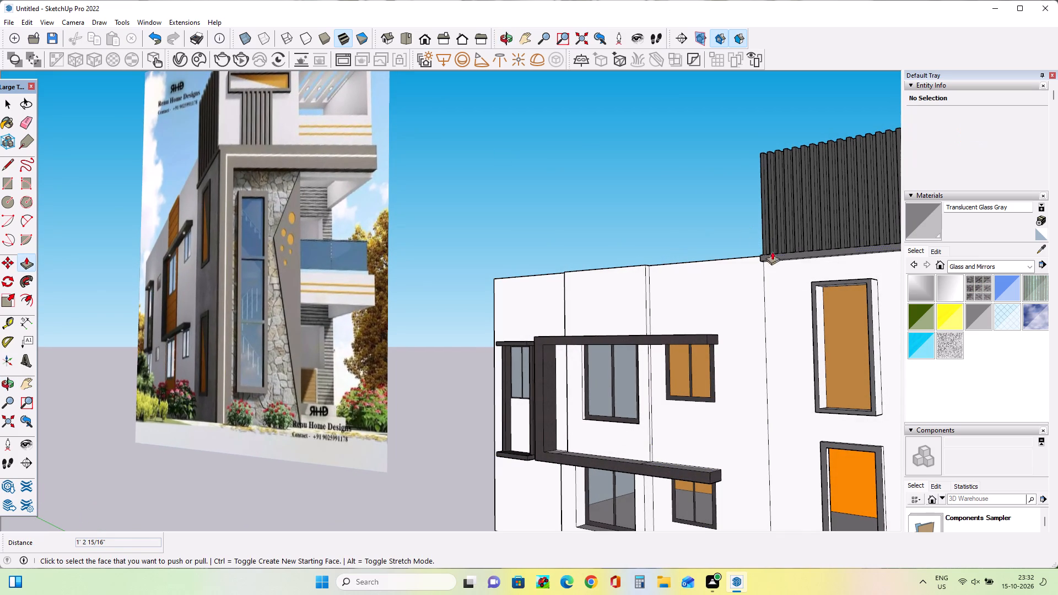
left_click(968, 266)
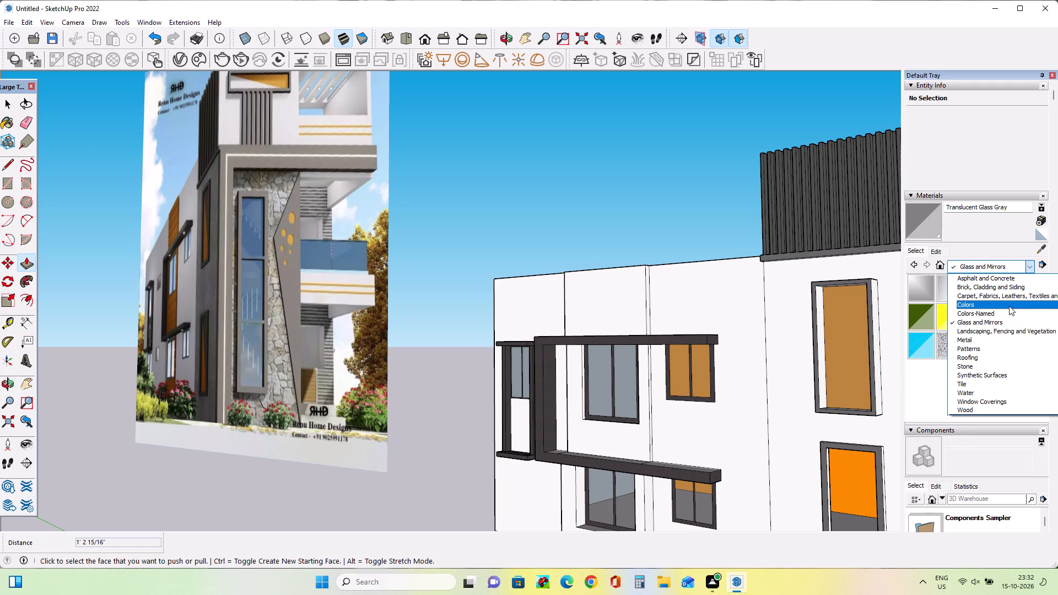
left_click(1001, 288)
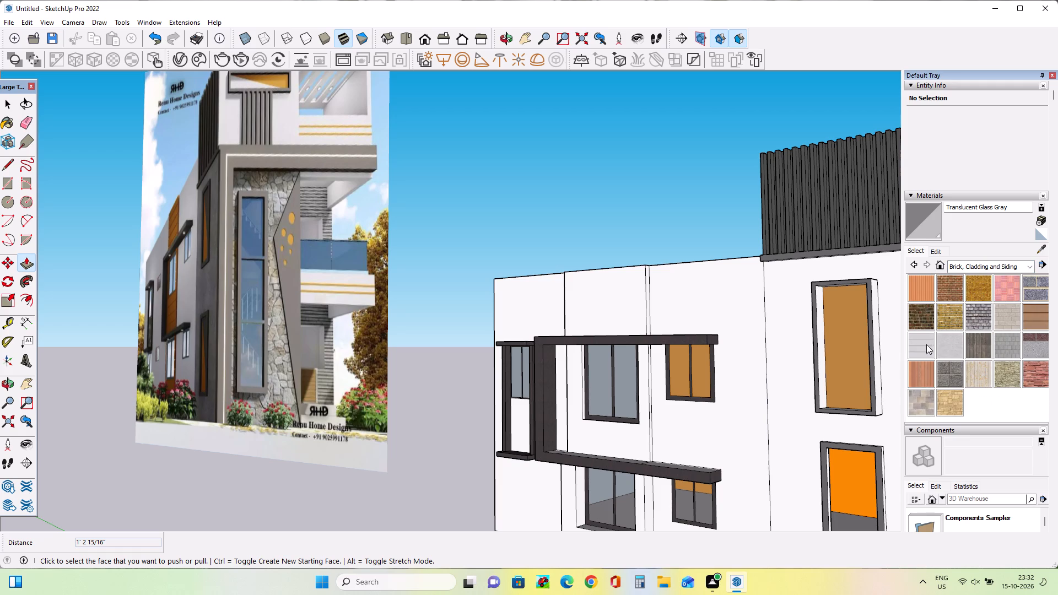
left_click(919, 344)
left_click(625, 309)
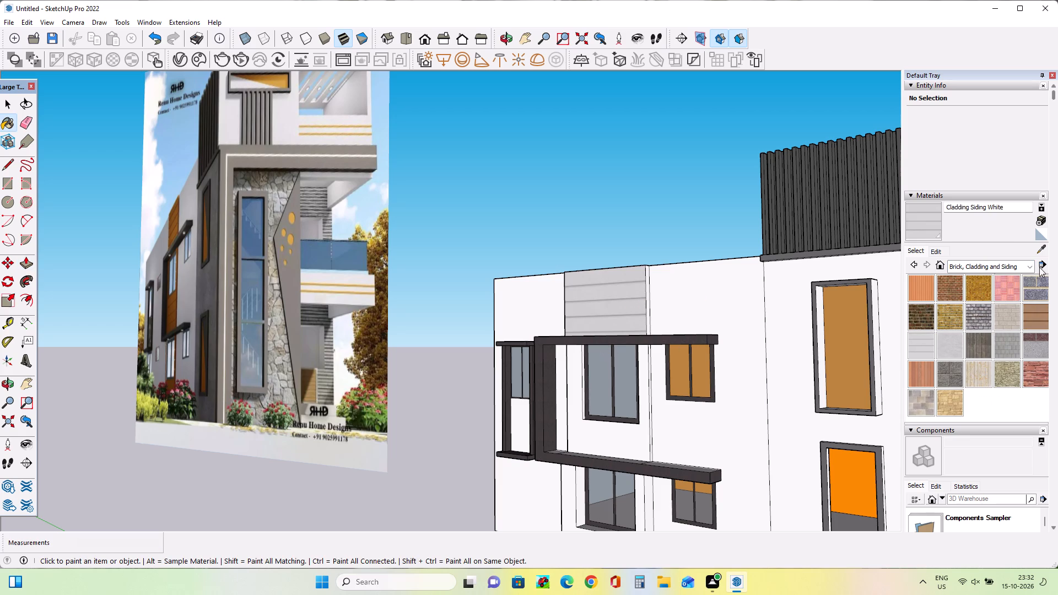
Create a new material from the Cladding Siding White texture, recoloured to a darkened orange-brown wood tone.
left_click(1040, 221)
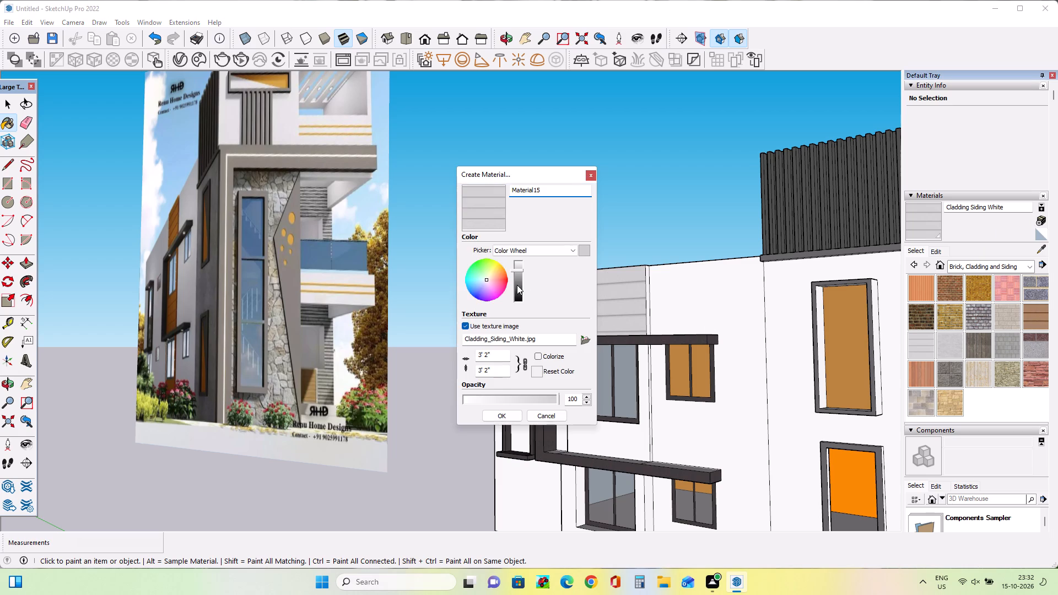
left_click(496, 275)
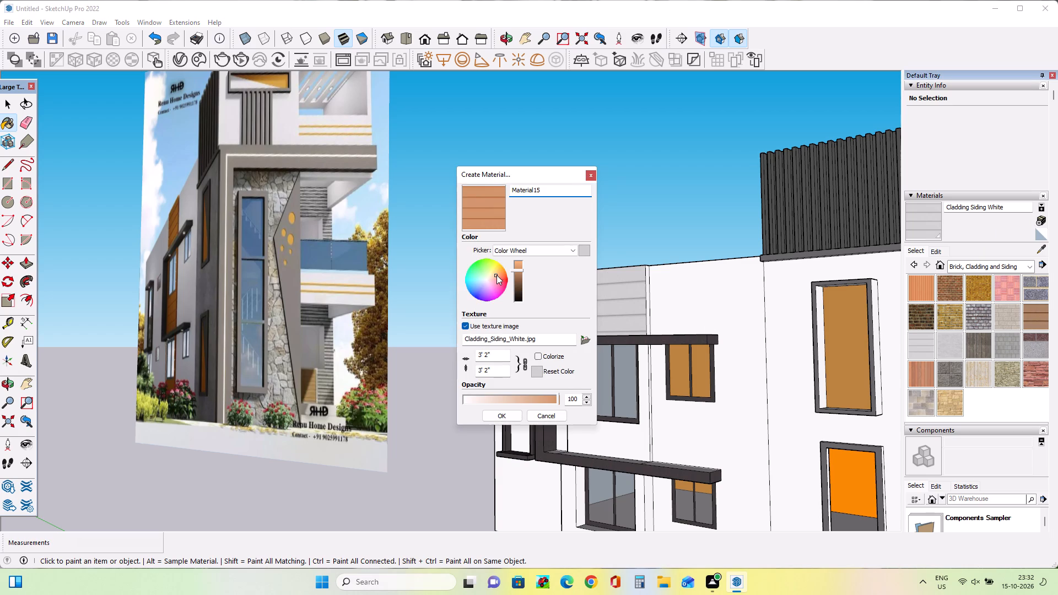
left_click(498, 273)
left_click(517, 262)
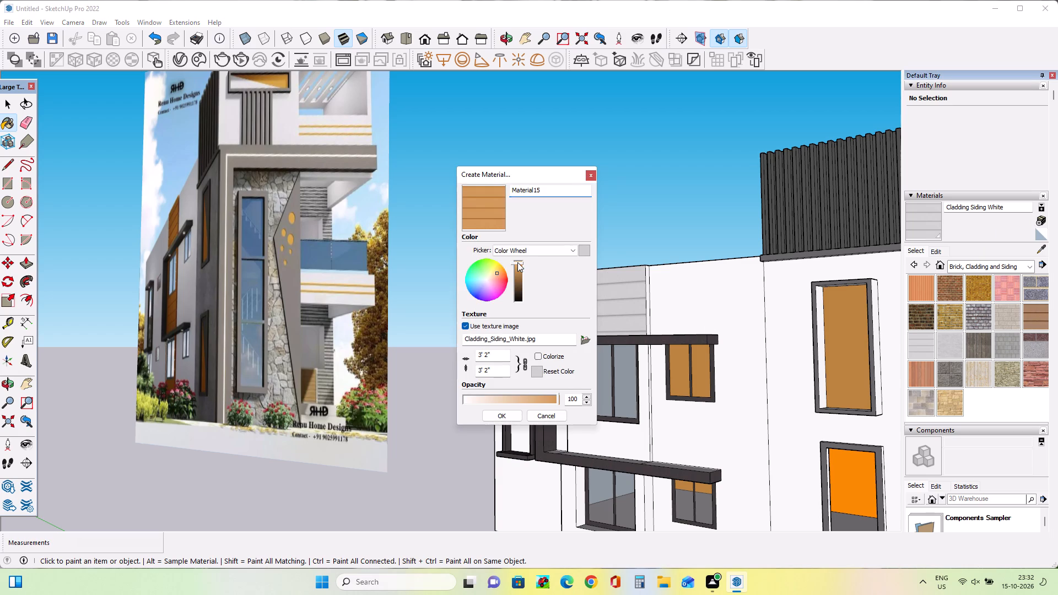
left_click(516, 269)
left_click(516, 274)
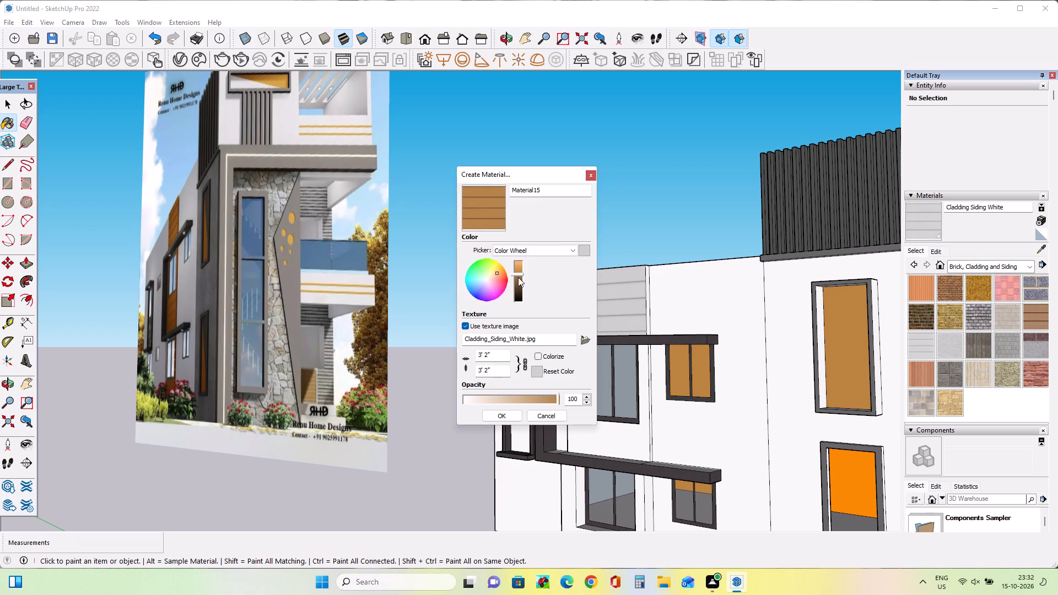
left_click(518, 277)
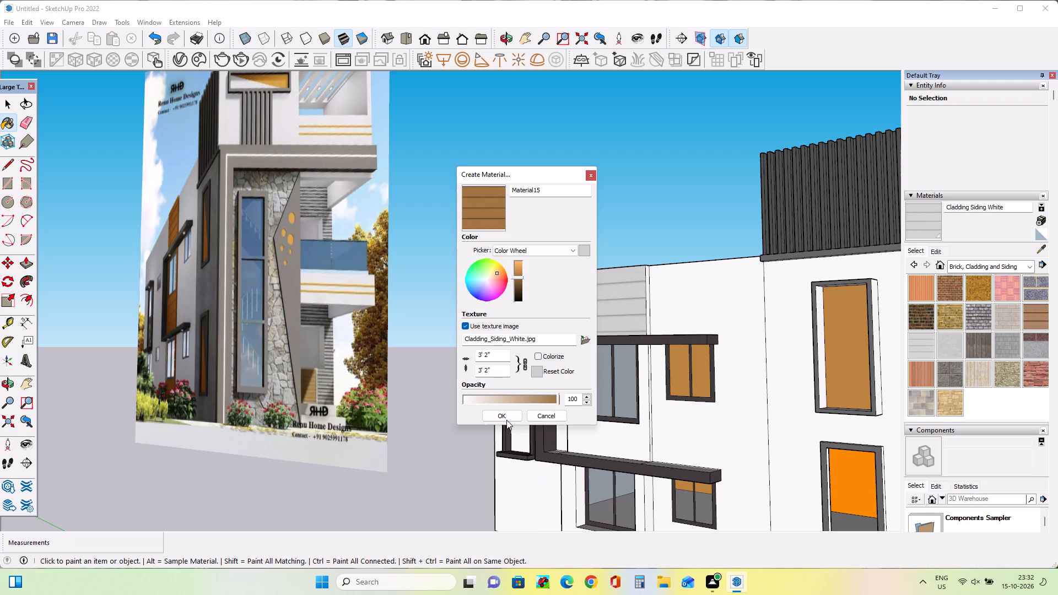
left_click(506, 420)
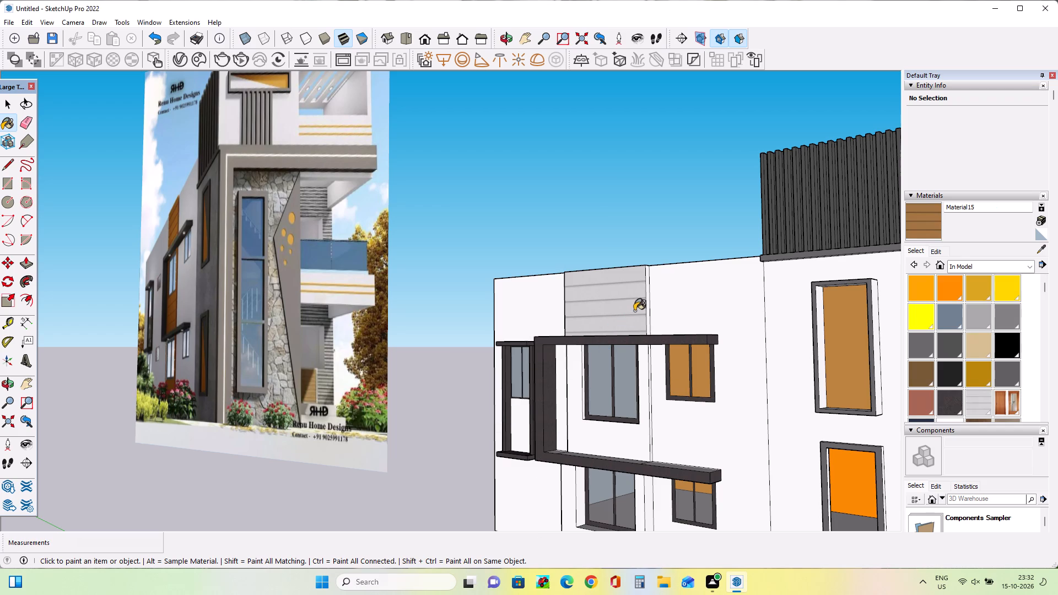
Paint the front and both narrow side faces of the strip's top section with the new brown cladding, Material15.
left_click(635, 309)
left_click(646, 306)
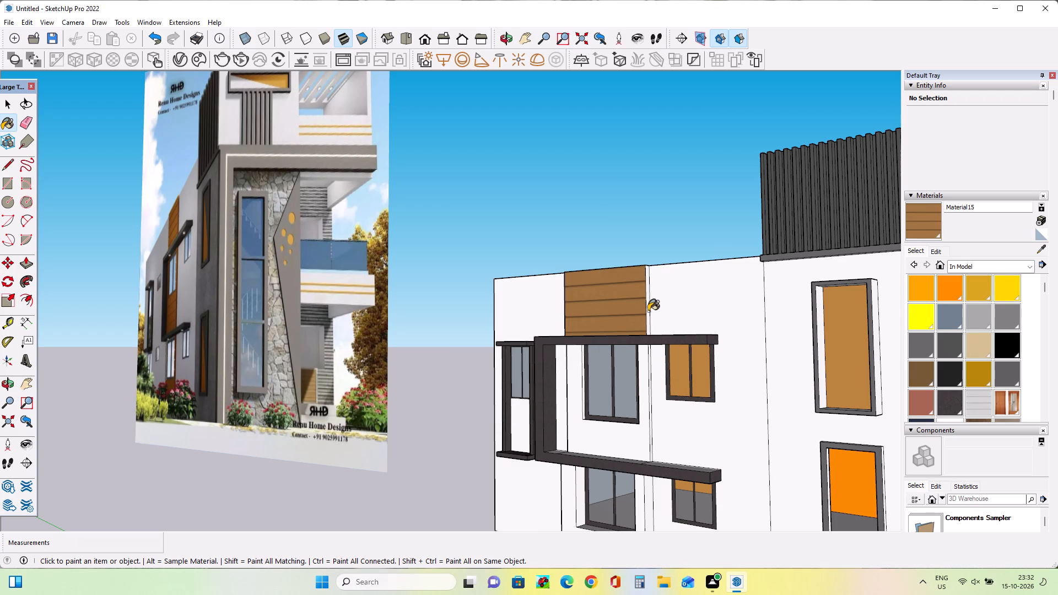
scroll(648, 315, "up", 8)
left_click(646, 317)
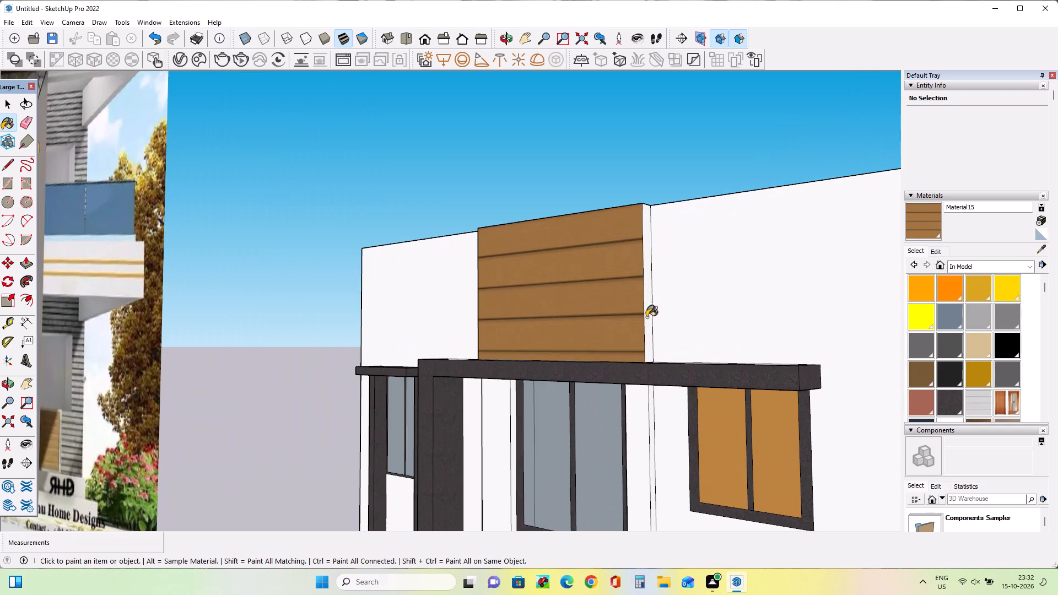
middle_click_drag(546, 366, 941, 368)
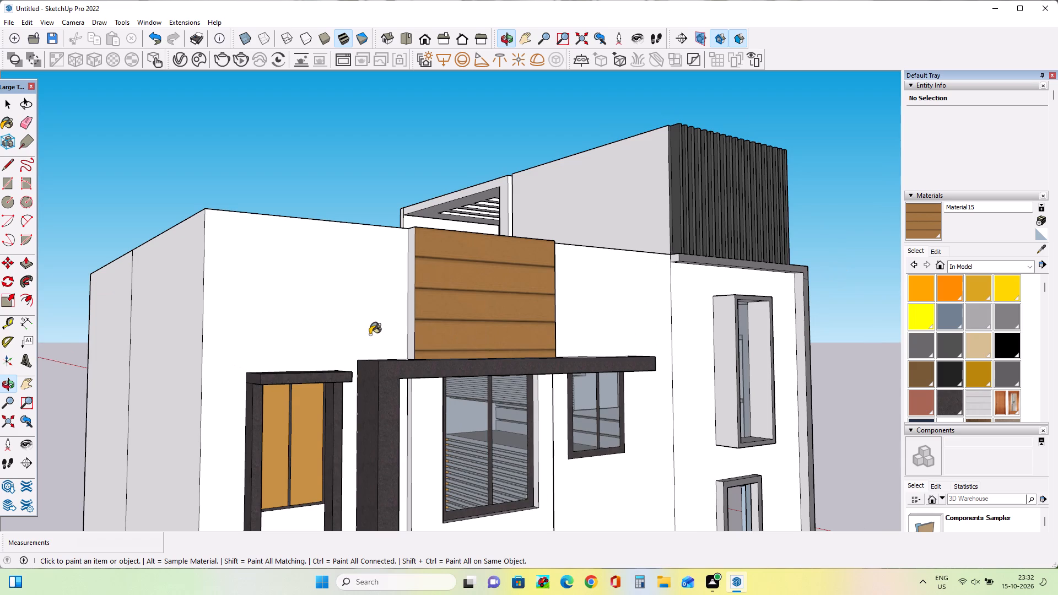
left_click(411, 339)
Paint the strip's middle section inside the surround and its bottom section with the brown cladding, Material15.
scroll(506, 350, "down", 3)
scroll(402, 348, "down", 2)
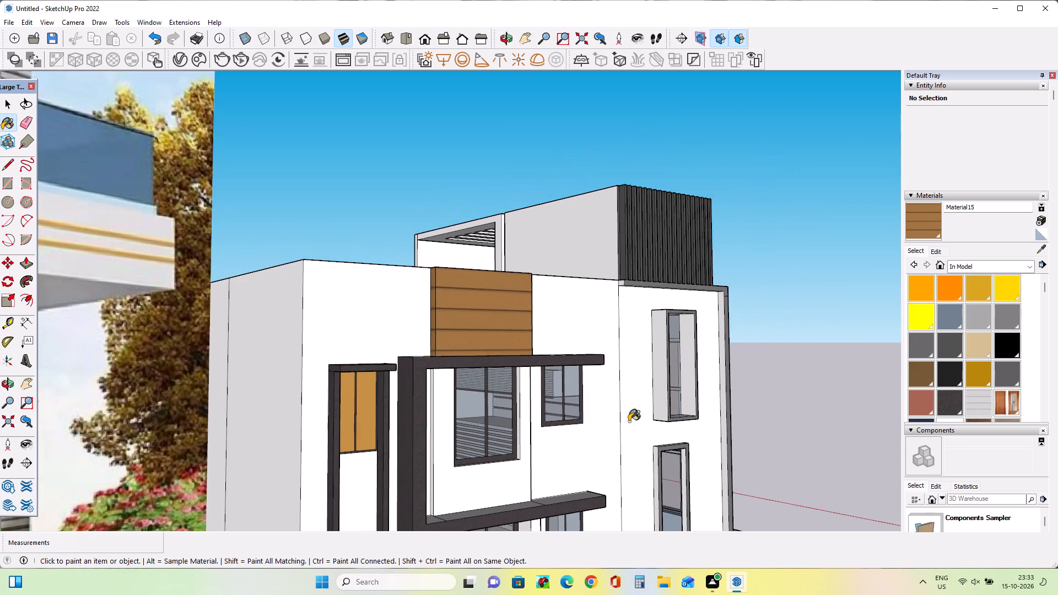
middle_click_drag(629, 421, 441, 437)
left_click(290, 477)
scroll(373, 464, "down", 4)
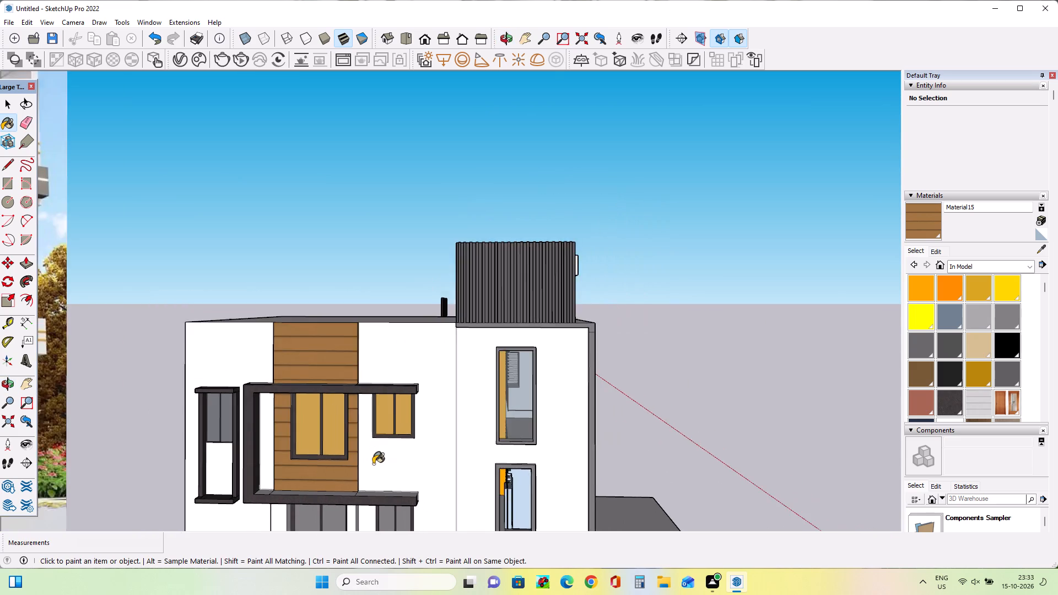
scroll(373, 464, "down", 8)
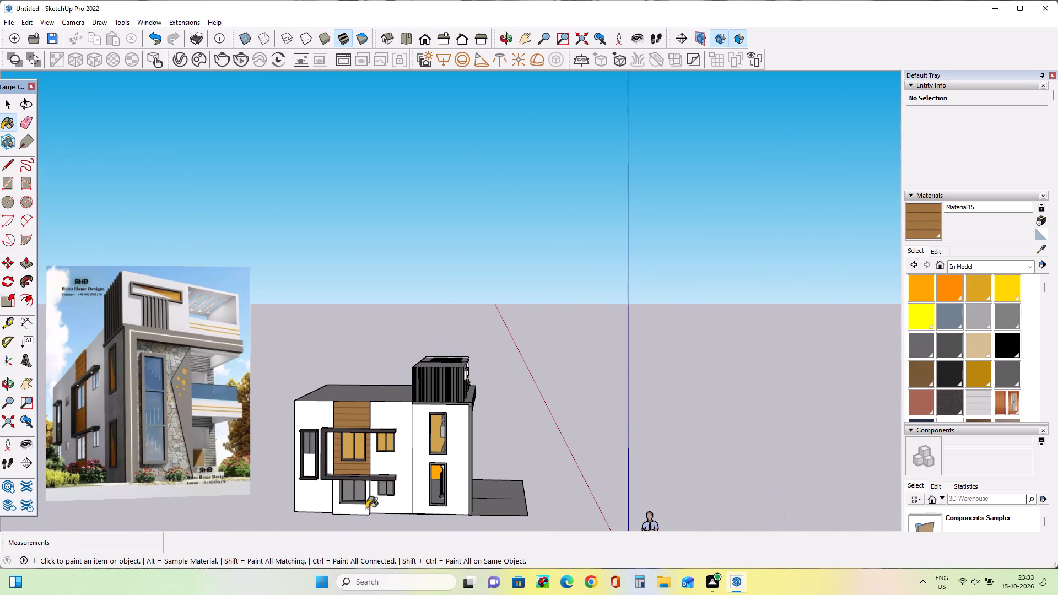
left_click(366, 504)
Paint the panel below the glass in the tall projecting window frame with the dark stone Material49 from the in-model materials.
scroll(370, 502, "up", 4)
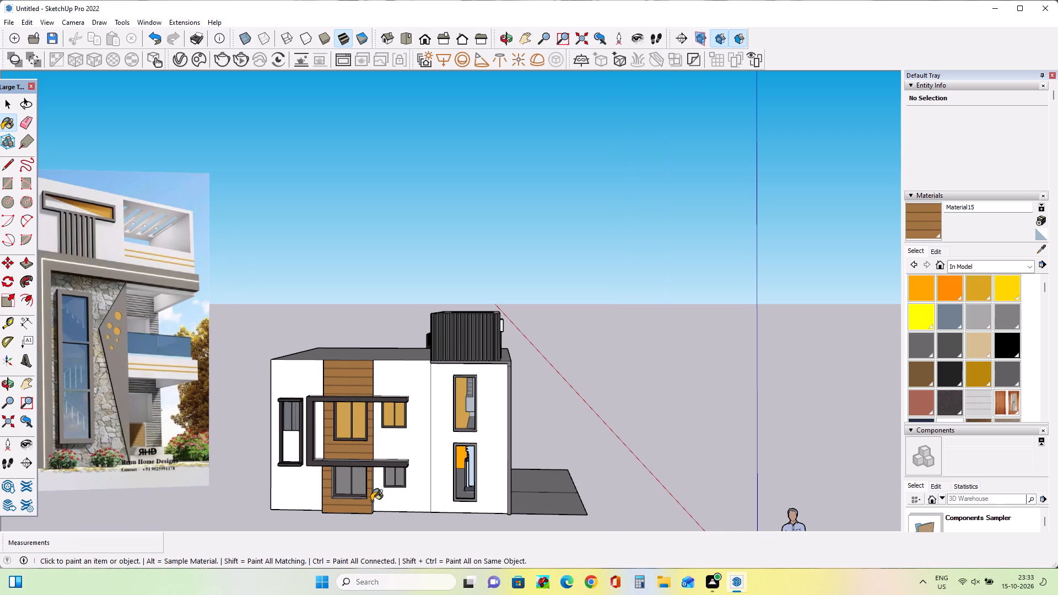
left_click(975, 264)
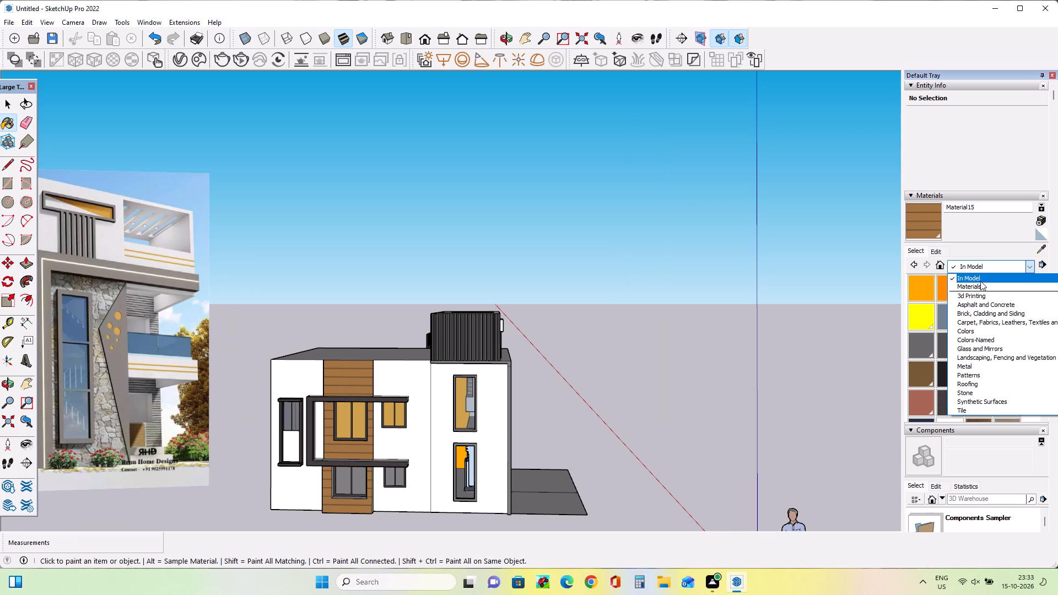
scroll(981, 286, "up", 3)
left_click(981, 274)
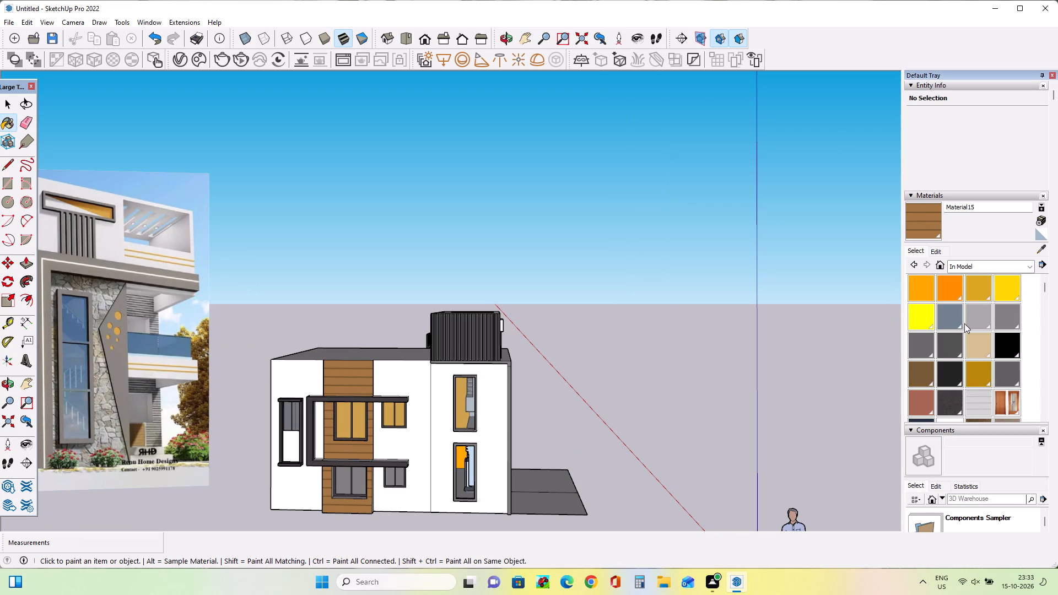
scroll(999, 367, "down", 4)
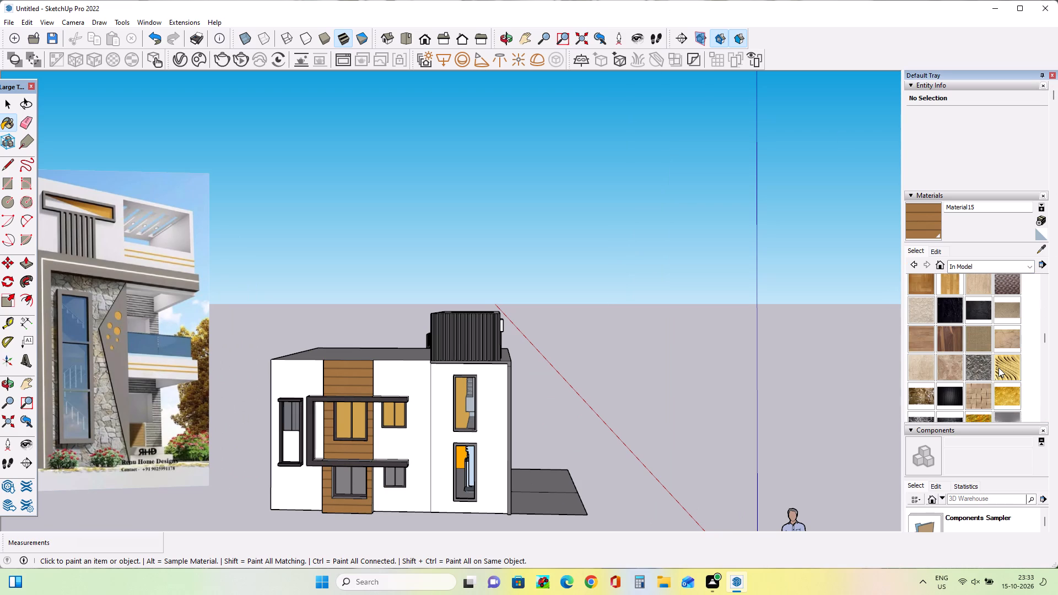
scroll(998, 367, "down", 2)
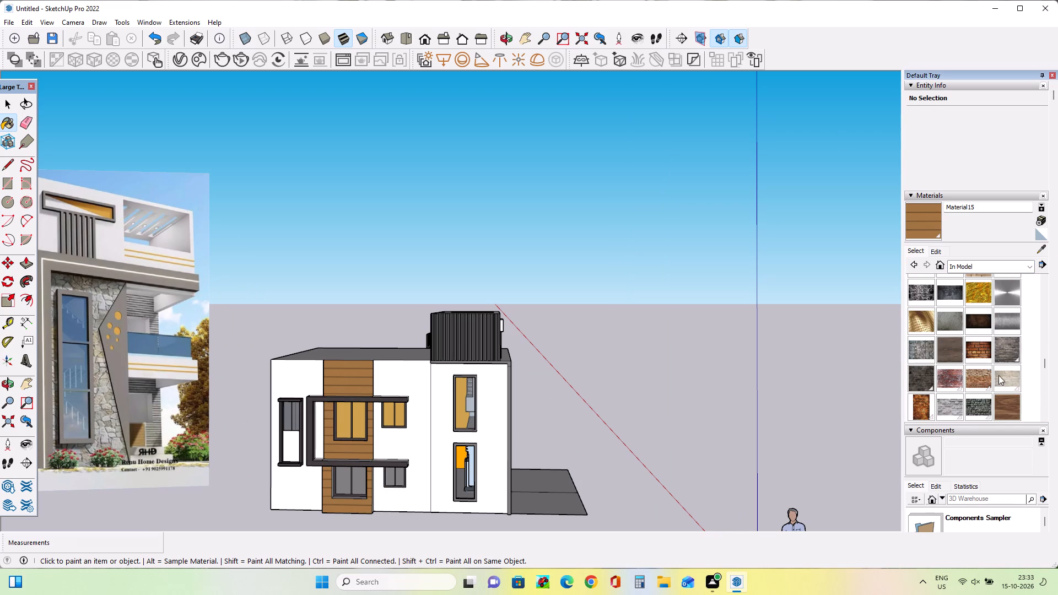
left_click(927, 358)
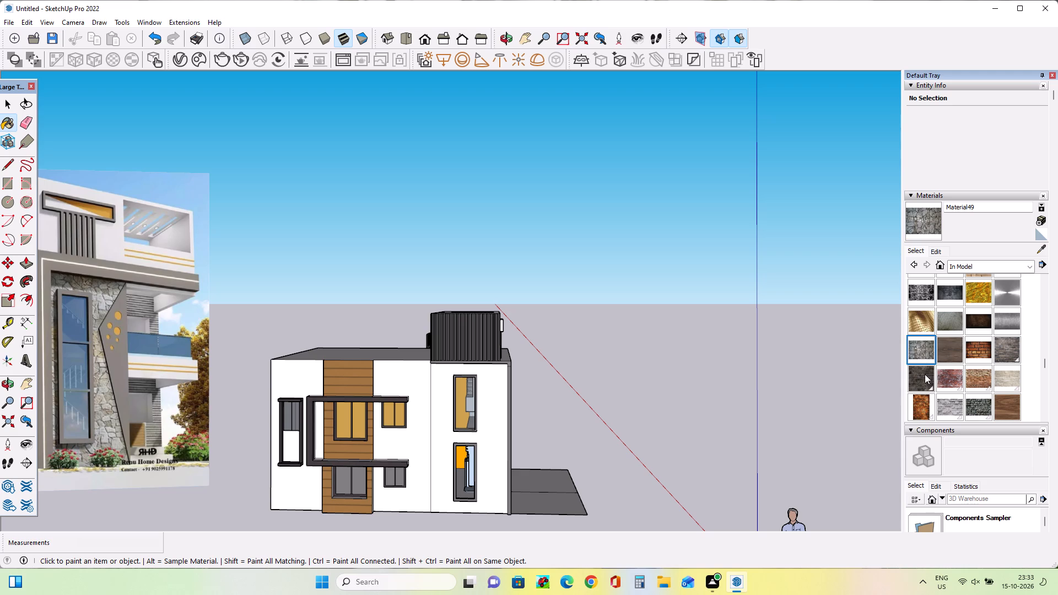
left_click(287, 453)
left_click(290, 446)
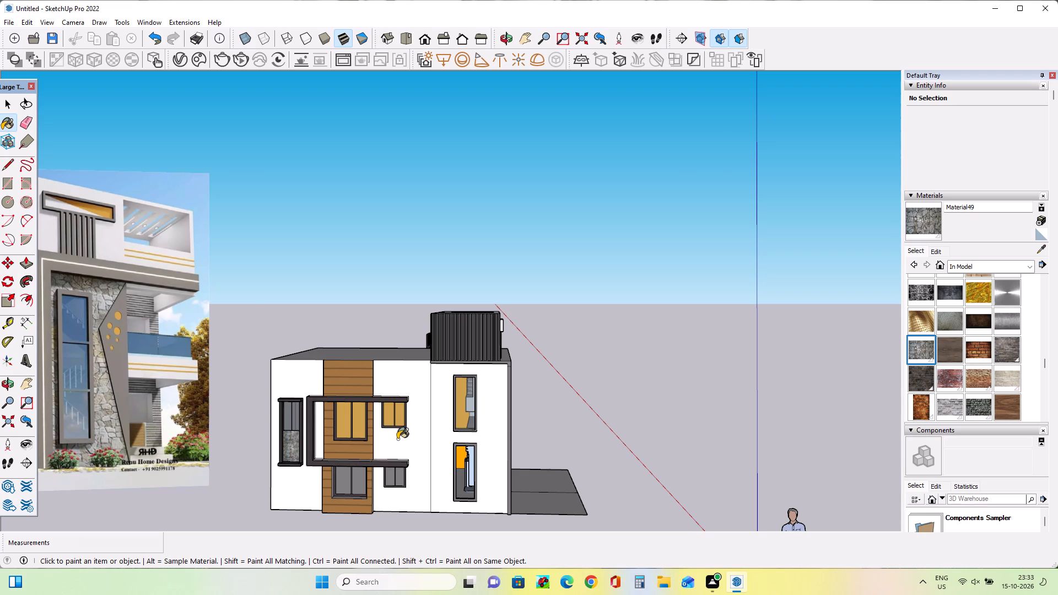
Examine the whole house from the side and front corner, comparing its cladding and stone panel with the reference elevation image.
scroll(397, 439, "down", 8)
scroll(385, 472, "up", 2)
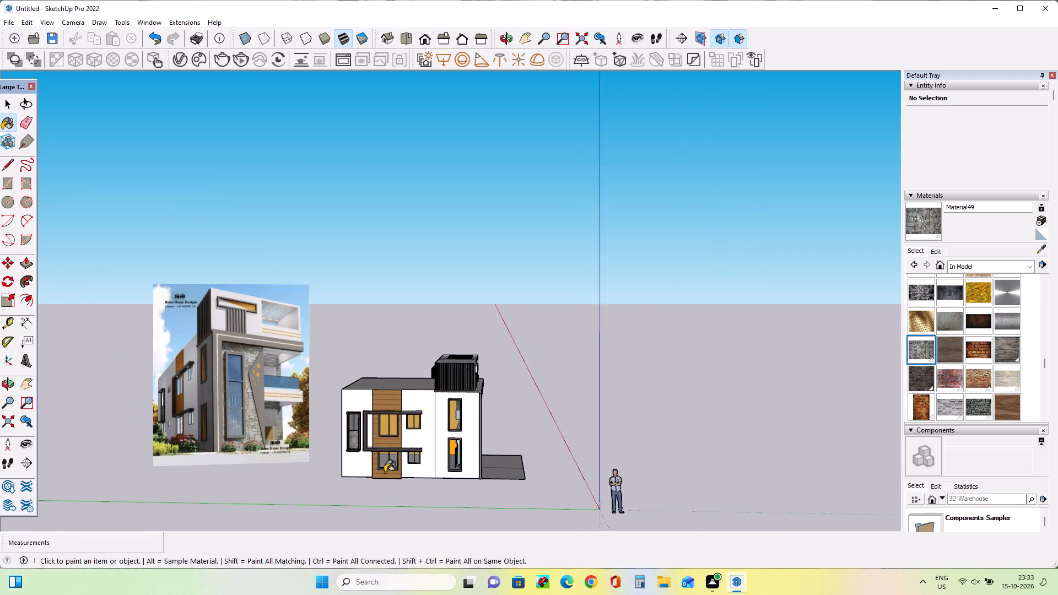
scroll(385, 472, "up", 1)
middle_click_drag(471, 465, 383, 427)
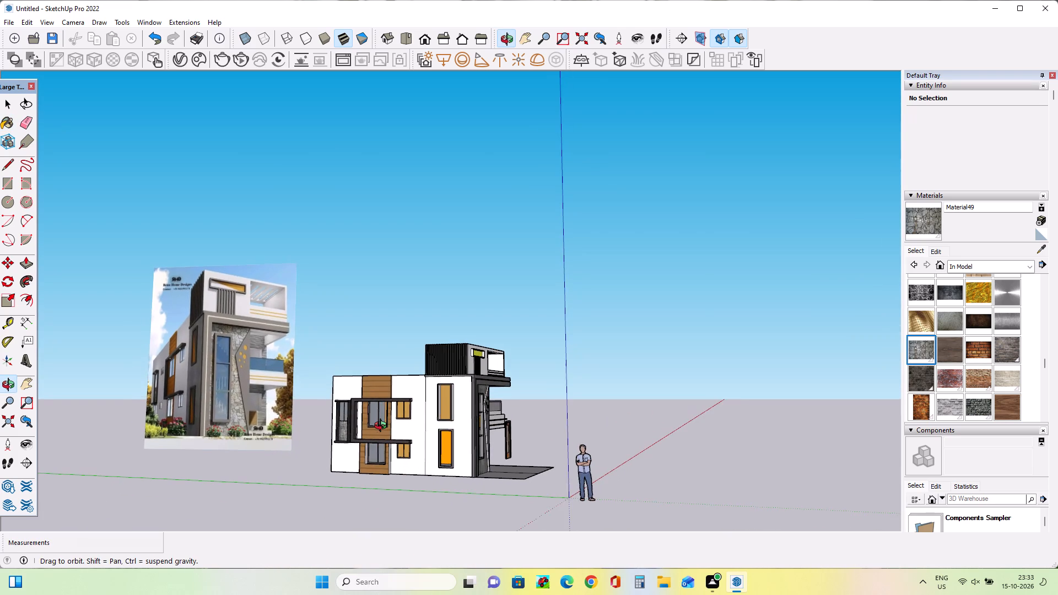
middle_click_drag(383, 427, 366, 434)
scroll(465, 434, "up", 1)
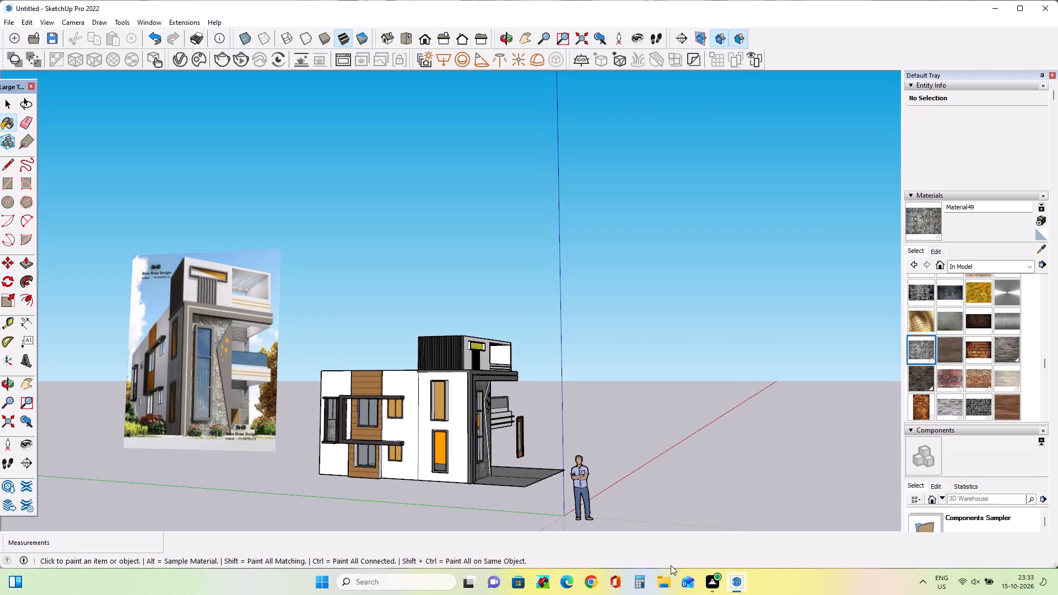
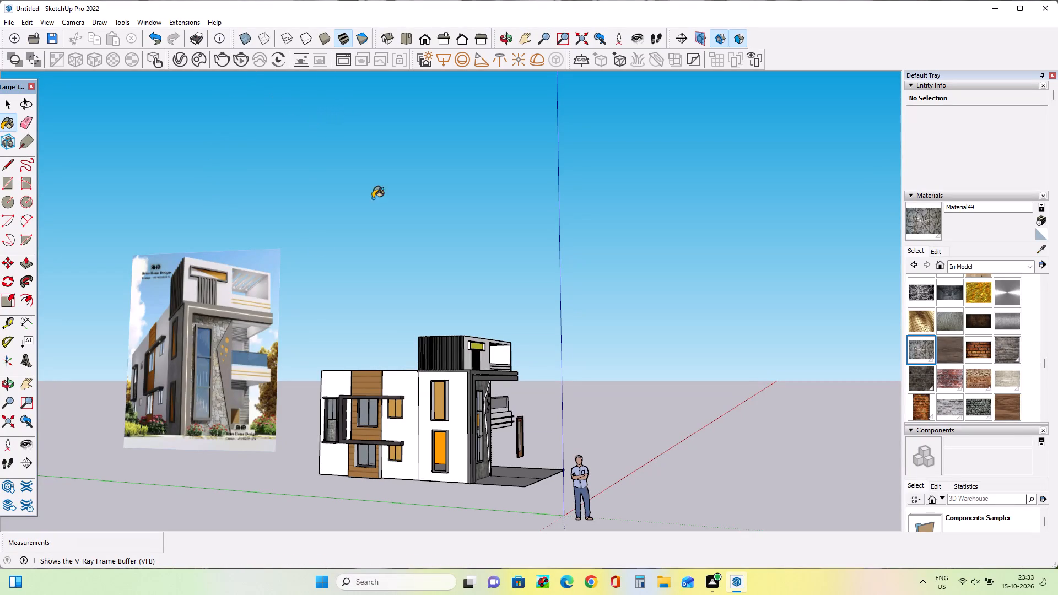
Examine the house from the side, front and corner, comparing its side wall and front facade with the reference elevation image.
middle_click_drag(609, 444, 439, 448)
middle_click_drag(516, 441, 397, 460)
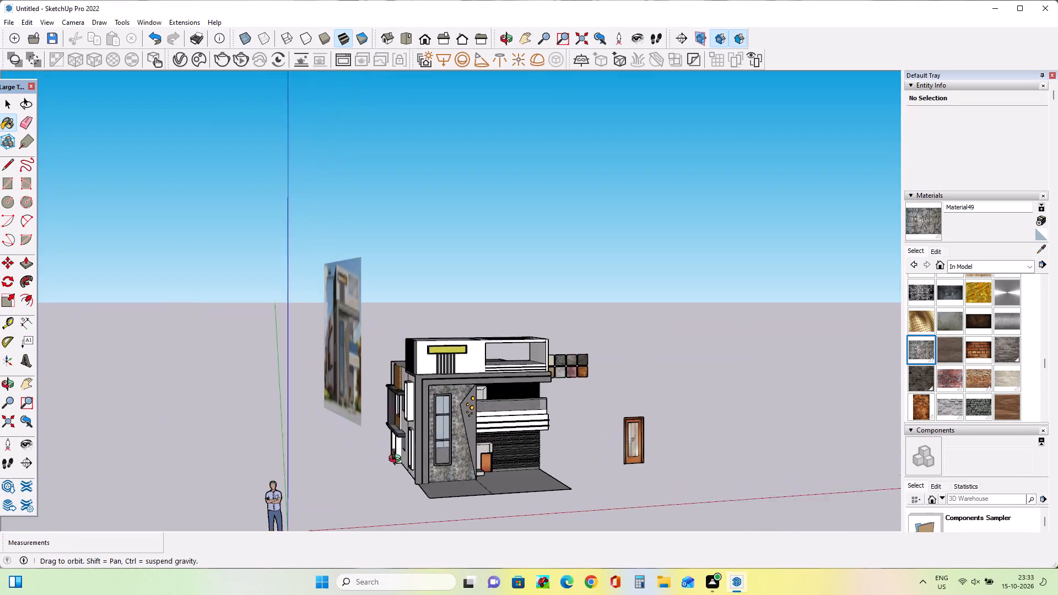
middle_click_drag(397, 460, 328, 446)
scroll(485, 507, "up", 3)
middle_click_drag(487, 497, 498, 499)
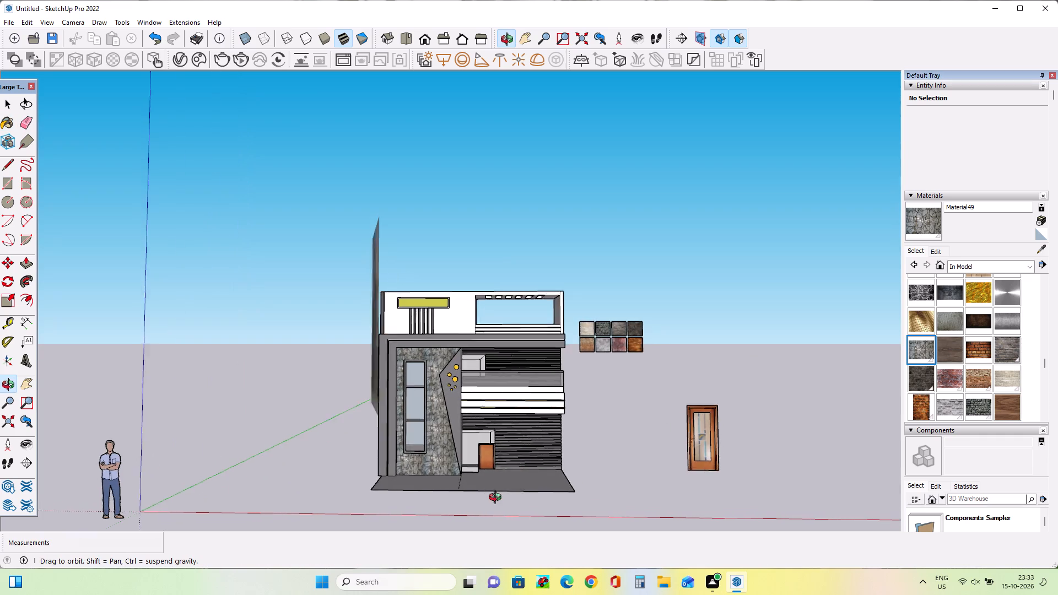
middle_click_drag(498, 499, 753, 435)
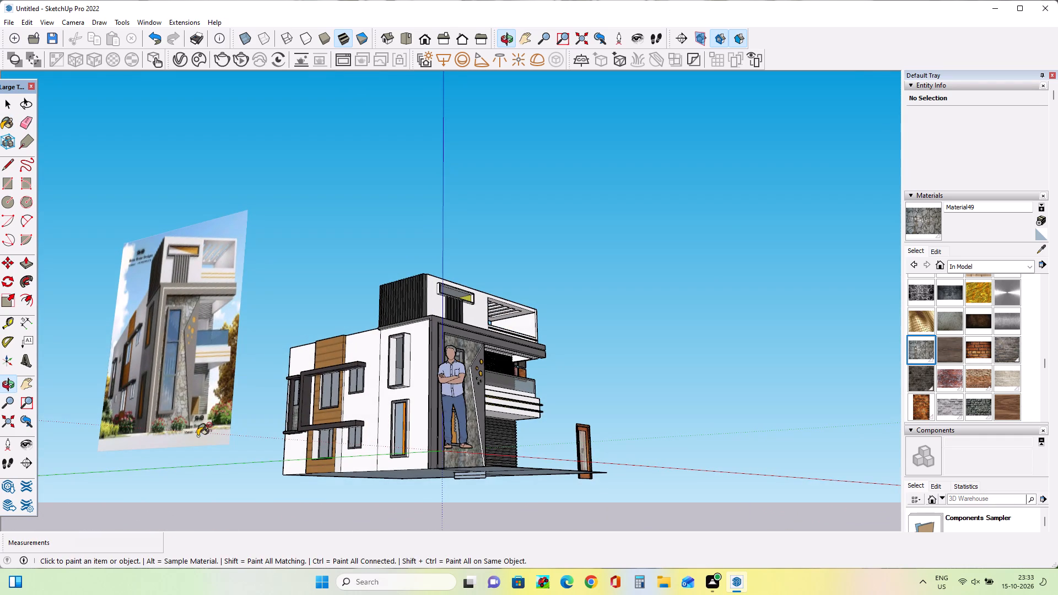
middle_click_drag(118, 425, 263, 421)
scroll(279, 428, "down", 4)
scroll(356, 426, "down", 4)
middle_click_drag(143, 428, 261, 427)
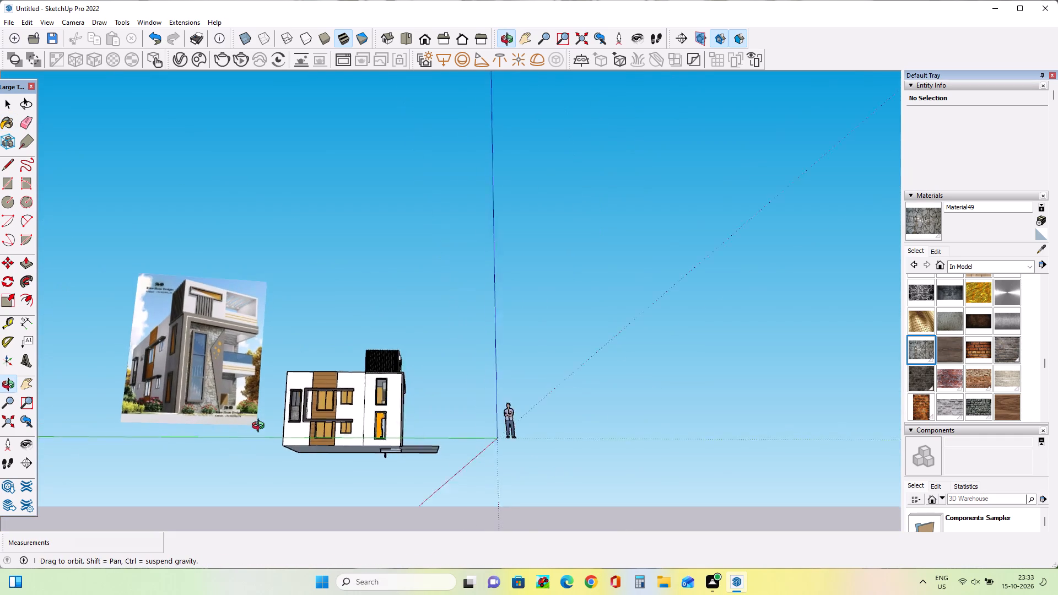
middle_click_drag(261, 427, 307, 425)
middle_click_drag(163, 360, 234, 363)
scroll(174, 377, "up", 2)
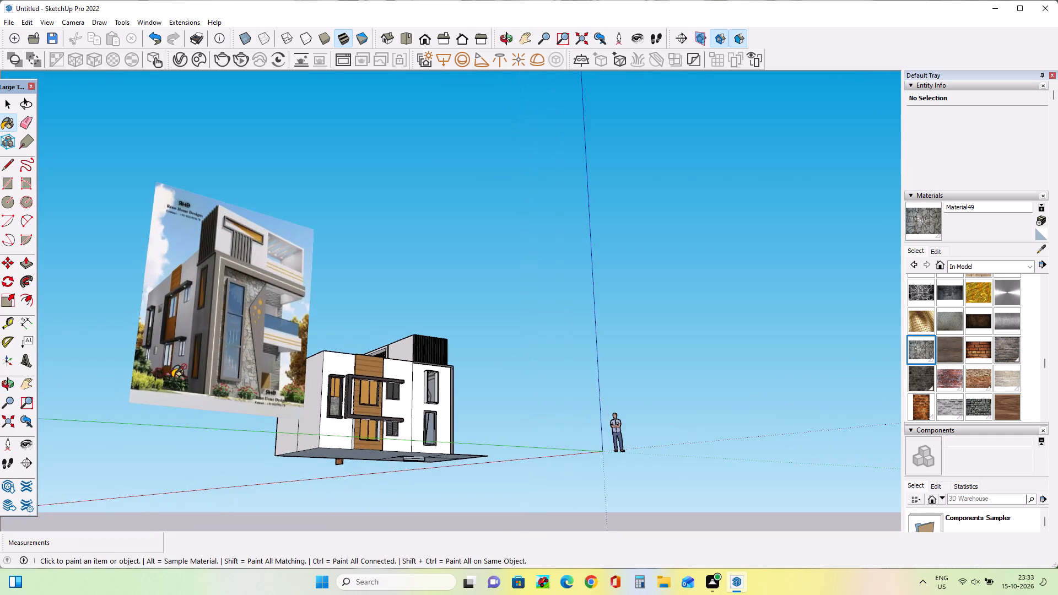
scroll(174, 377, "up", 9)
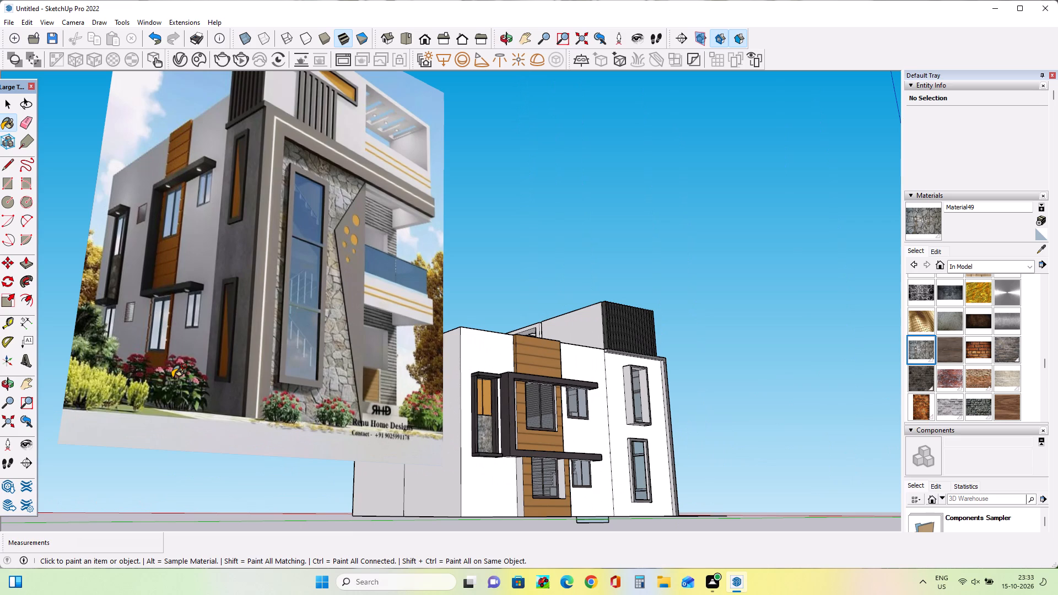
scroll(174, 377, "down", 15)
scroll(174, 377, "up", 2)
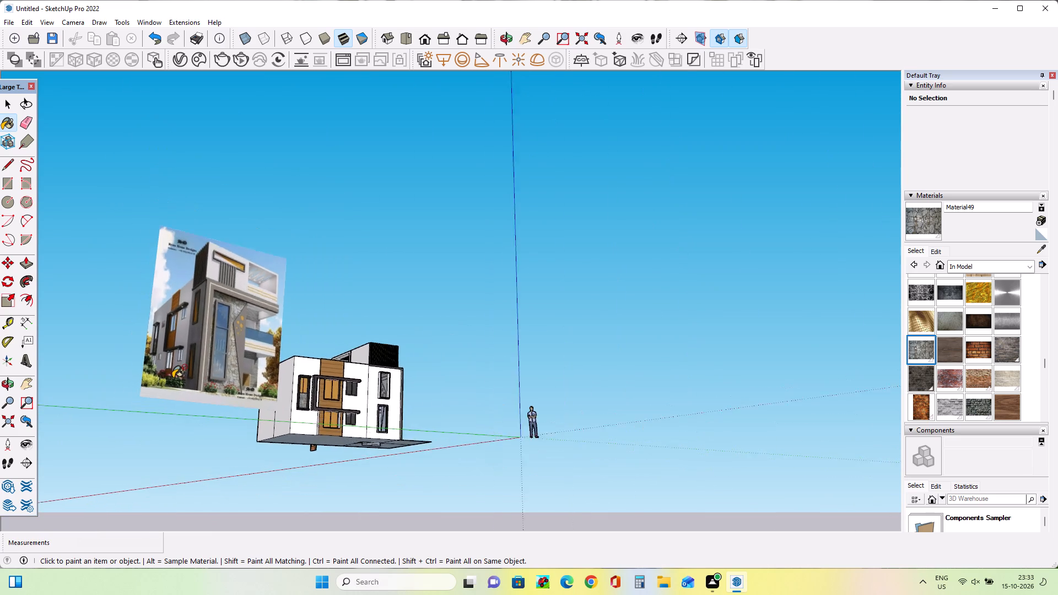
scroll(174, 377, "up", 12)
scroll(174, 377, "down", 1)
scroll(174, 377, "up", 2)
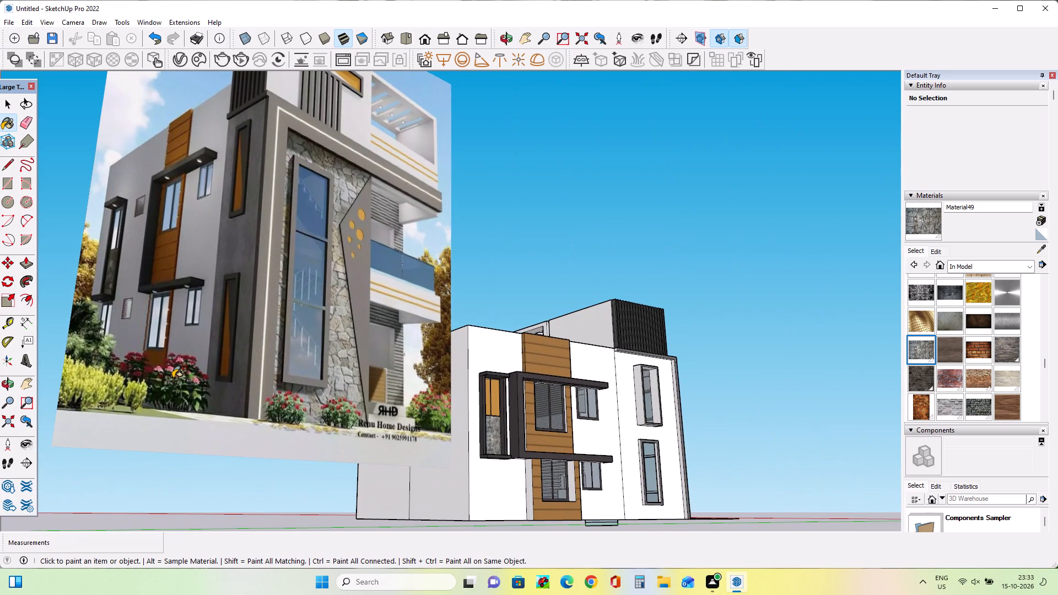
scroll(174, 377, "down", 16)
middle_click_drag(364, 461, 303, 492)
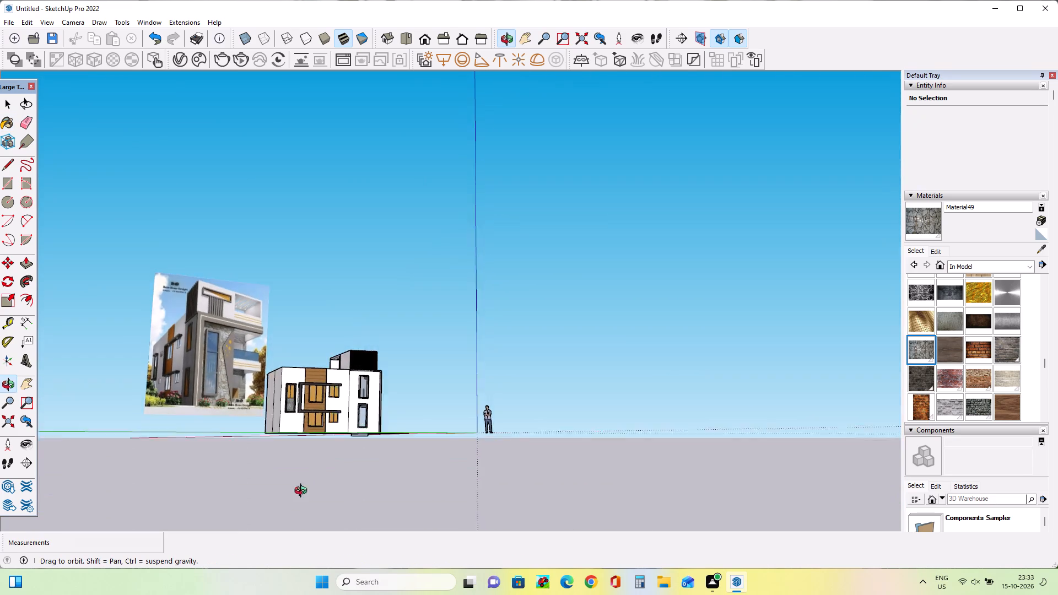
middle_click_drag(303, 492, 46, 491)
middle_click_drag(465, 417, 115, 516)
scroll(533, 413, "up", 2)
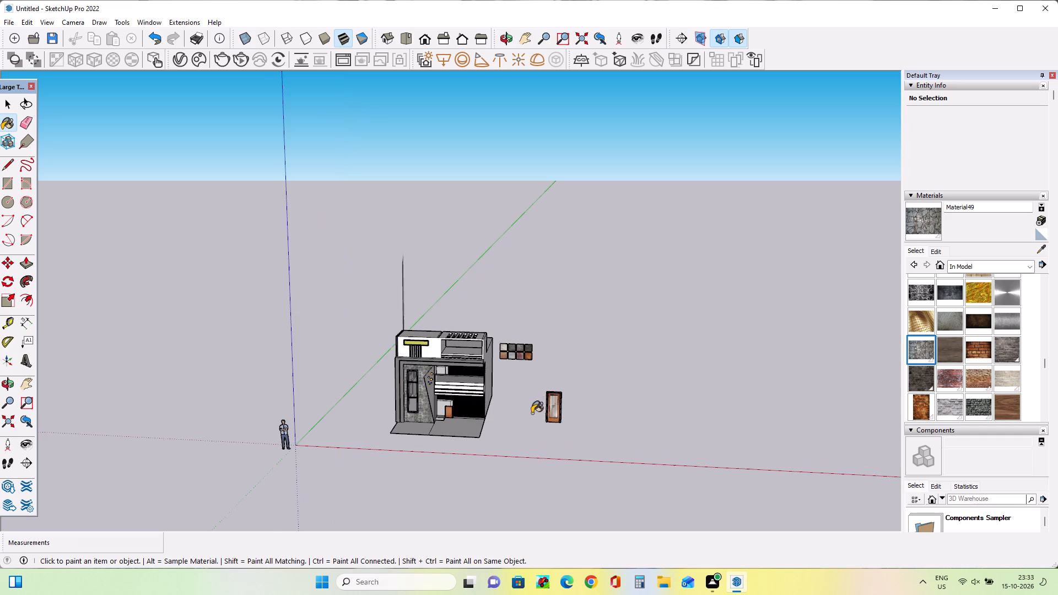
scroll(532, 413, "up", 6)
middle_click_drag(423, 435, 628, 425)
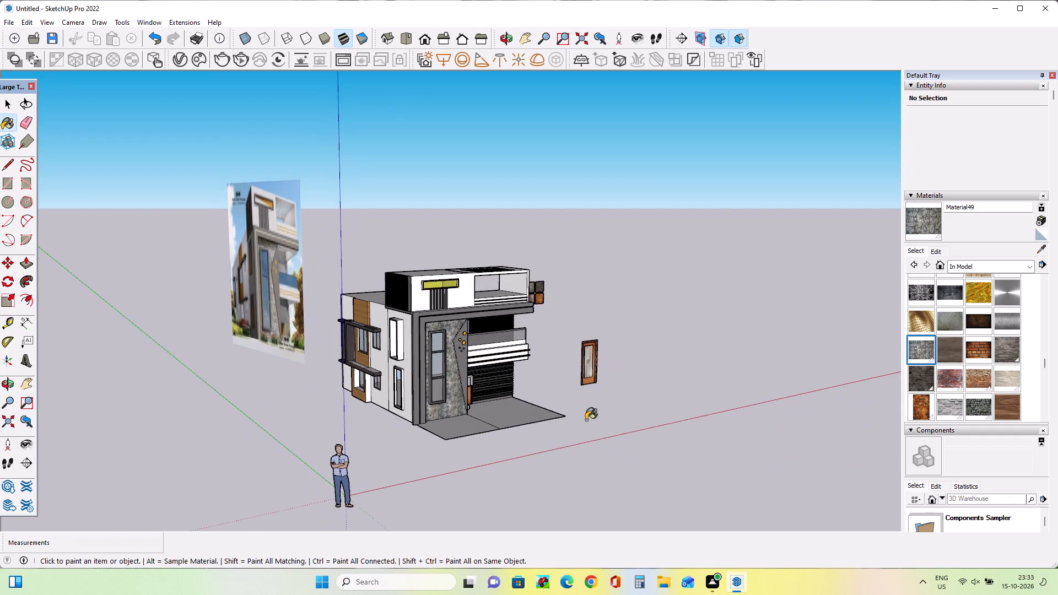
scroll(465, 412, "up", 6)
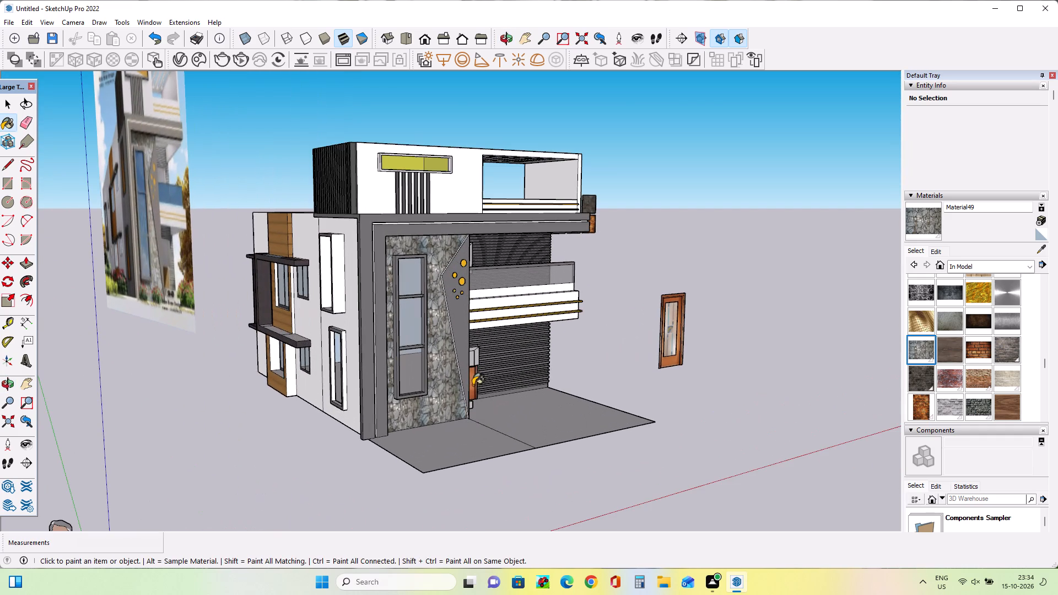
middle_click_drag(478, 425, 466, 416)
scroll(466, 416, "up", 1)
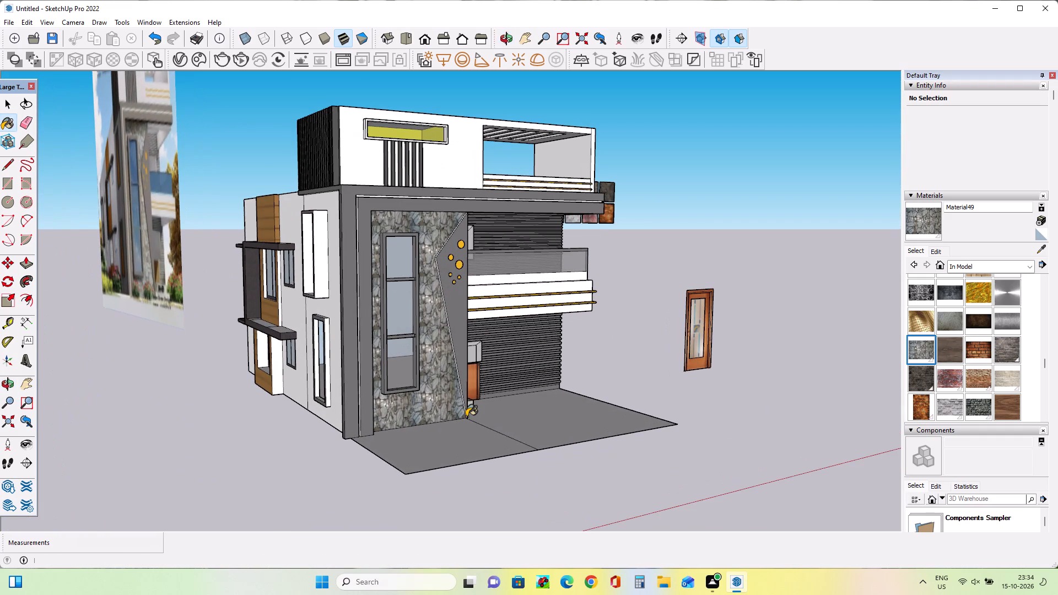
Open the Senza component for editing and delete the loose door standing apart beside the house.
left_click(2, 102)
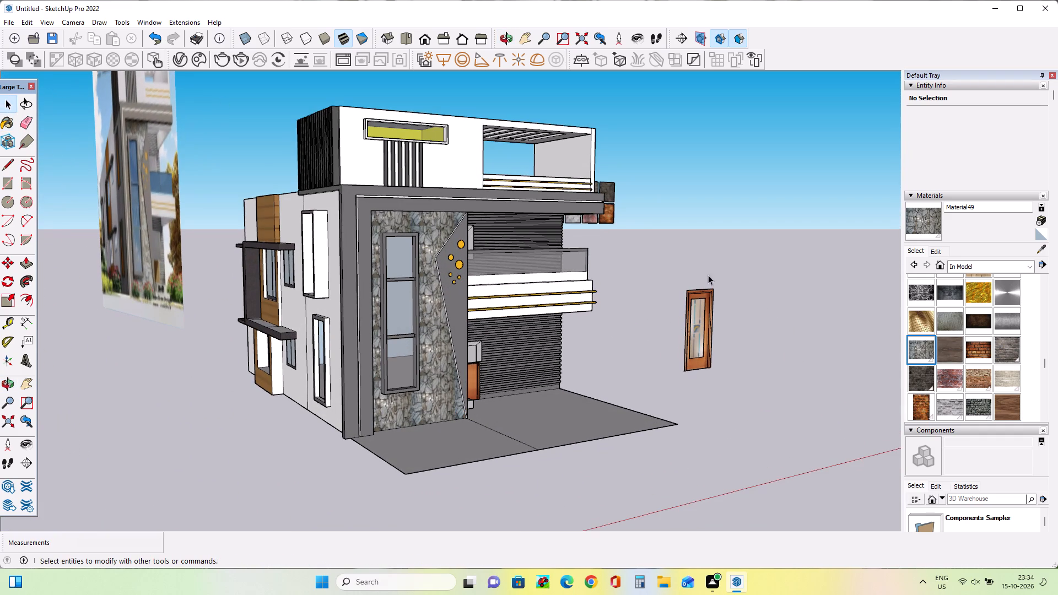
left_click_drag(719, 257, 673, 403)
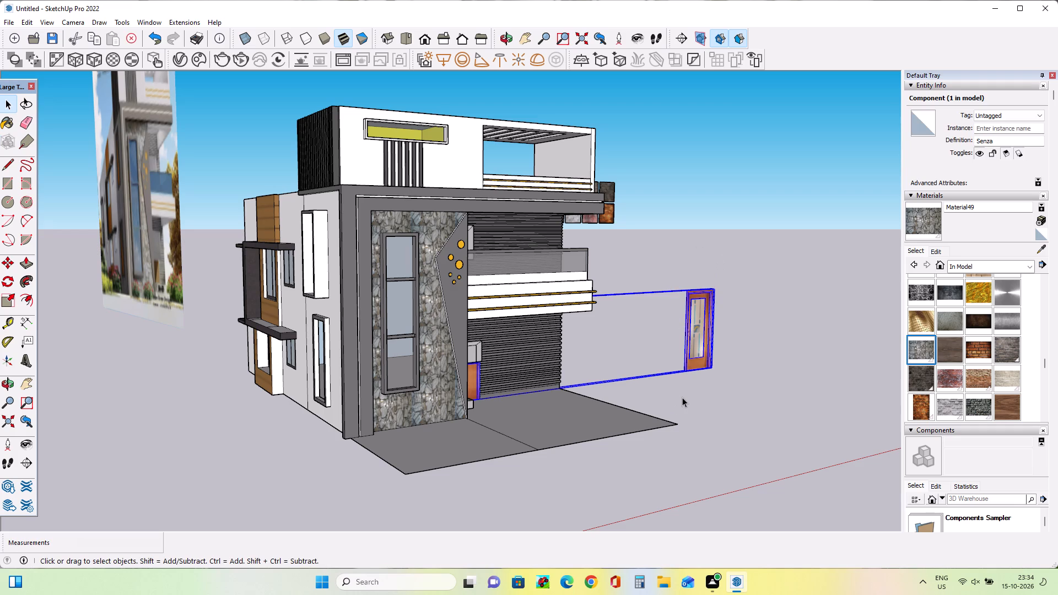
scroll(682, 397, "up", 1)
right_click(701, 306)
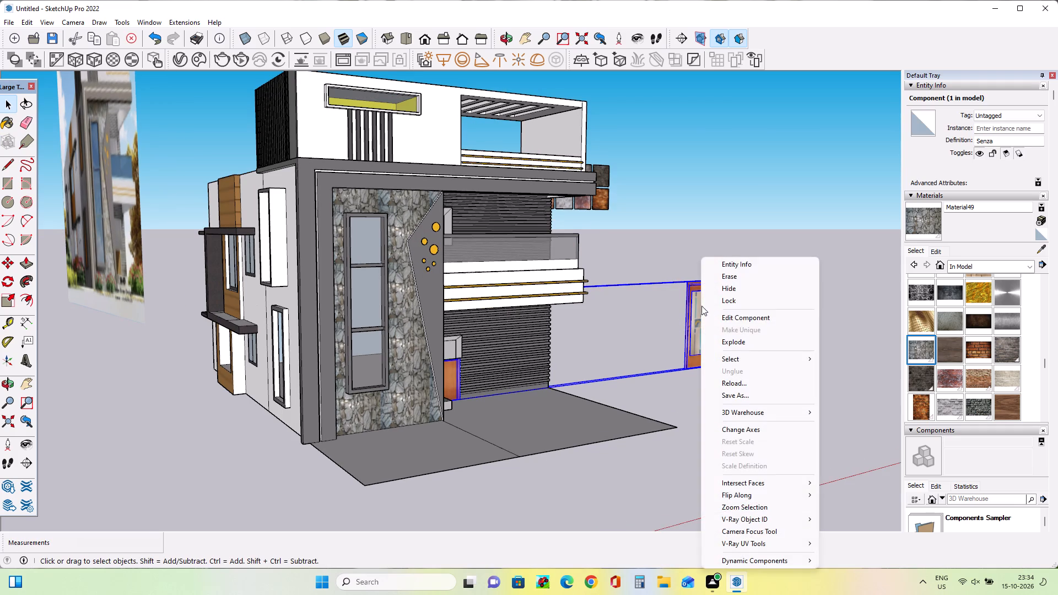
left_click(724, 315)
left_click(703, 322)
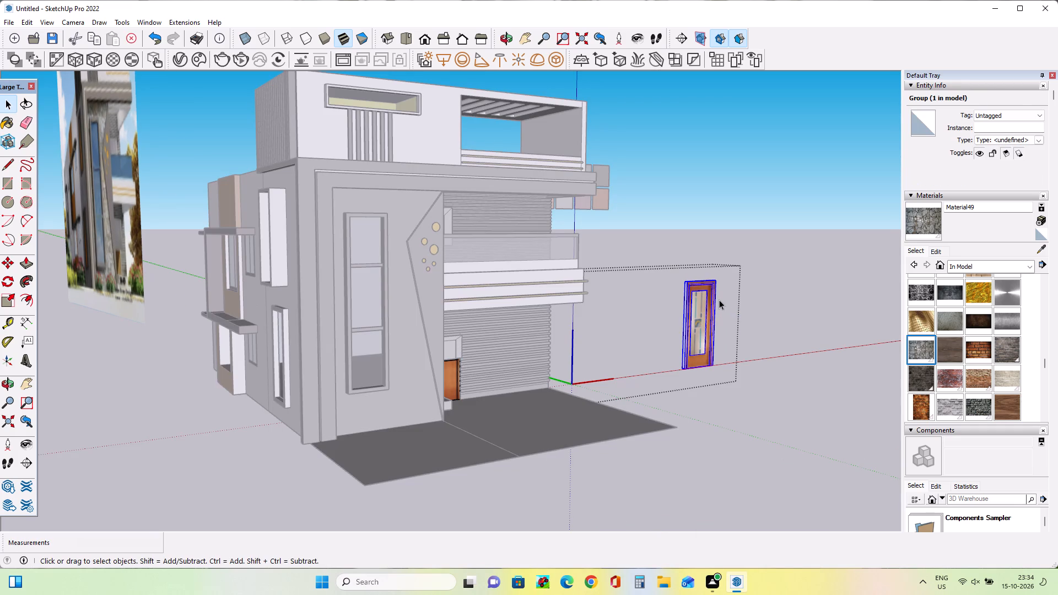
key("Delete")
left_click(718, 301)
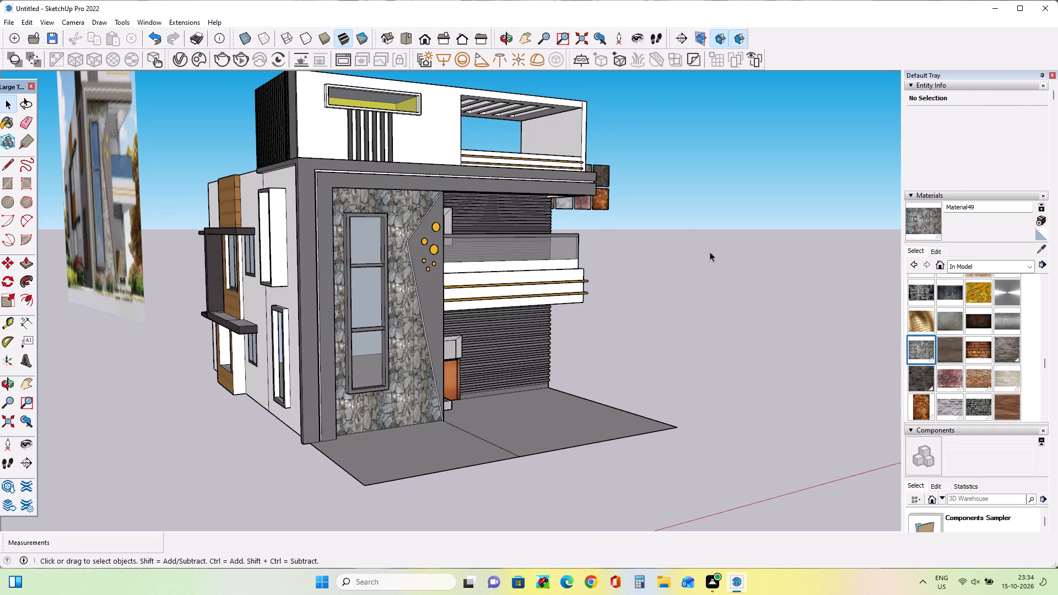
Delete the stone sample swatches component beside the house.
left_click(602, 205)
key("Delete")
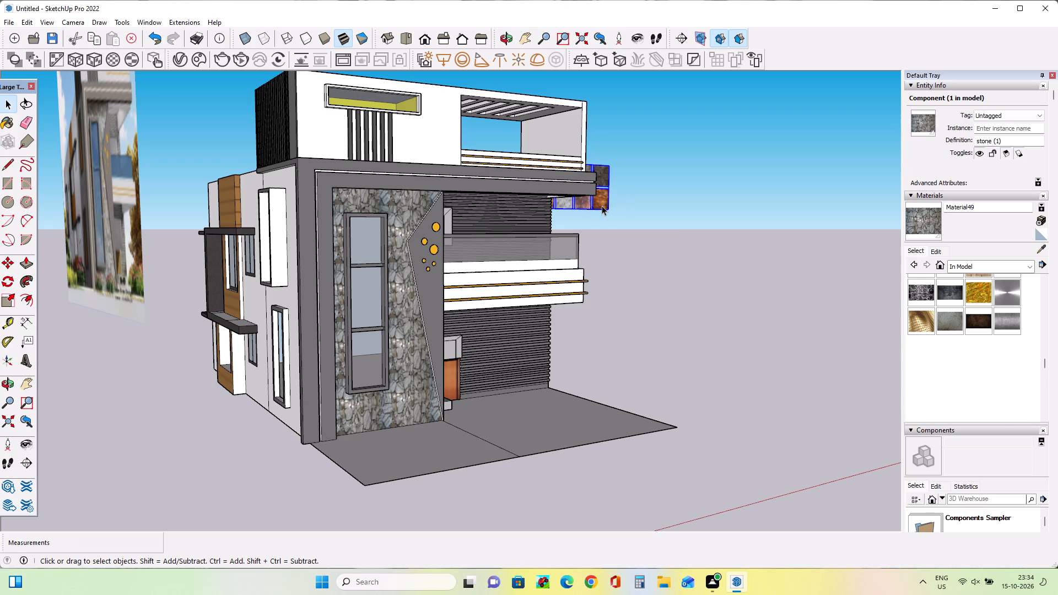
Paint both sections of the front ground slab with Polished Concrete New from the Asphalt and Concrete collection.
scroll(499, 421, "up", 1)
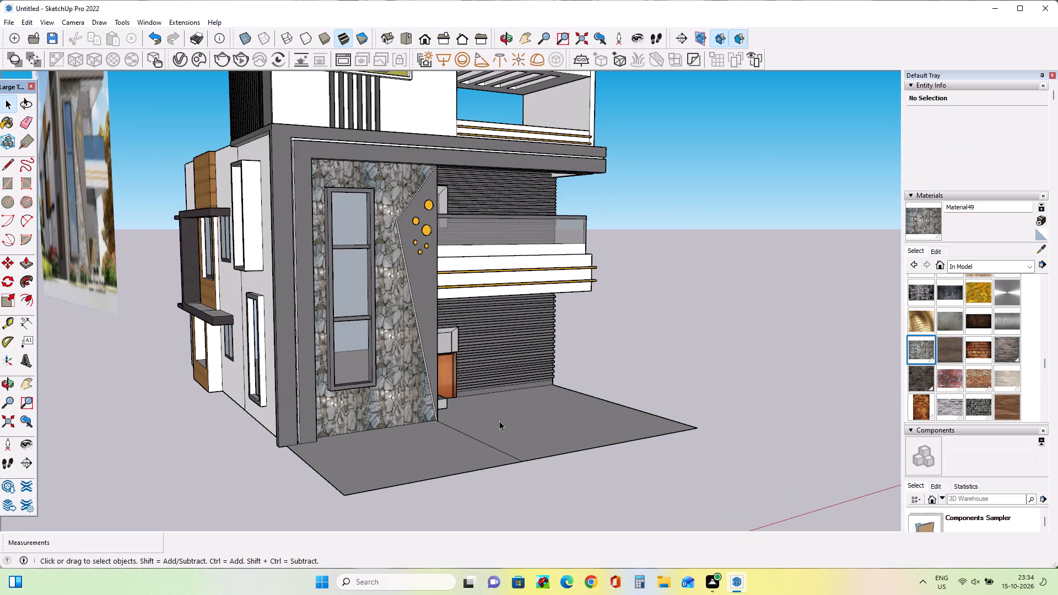
middle_click_drag(499, 421, 492, 429)
left_click(31, 383)
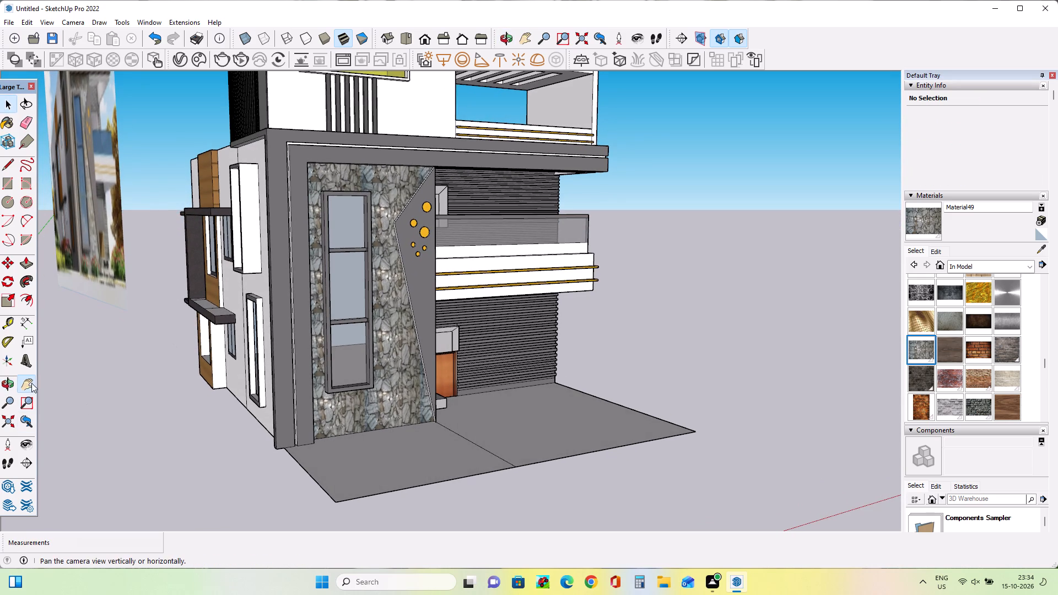
left_click_drag(385, 383, 400, 412)
scroll(412, 415, "down", 1)
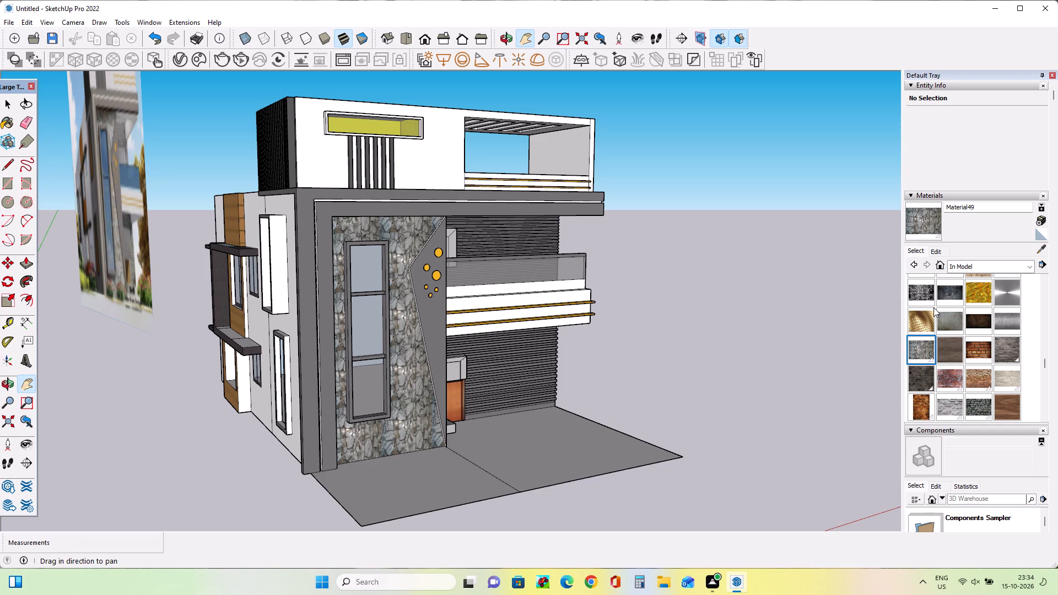
left_click(9, 21)
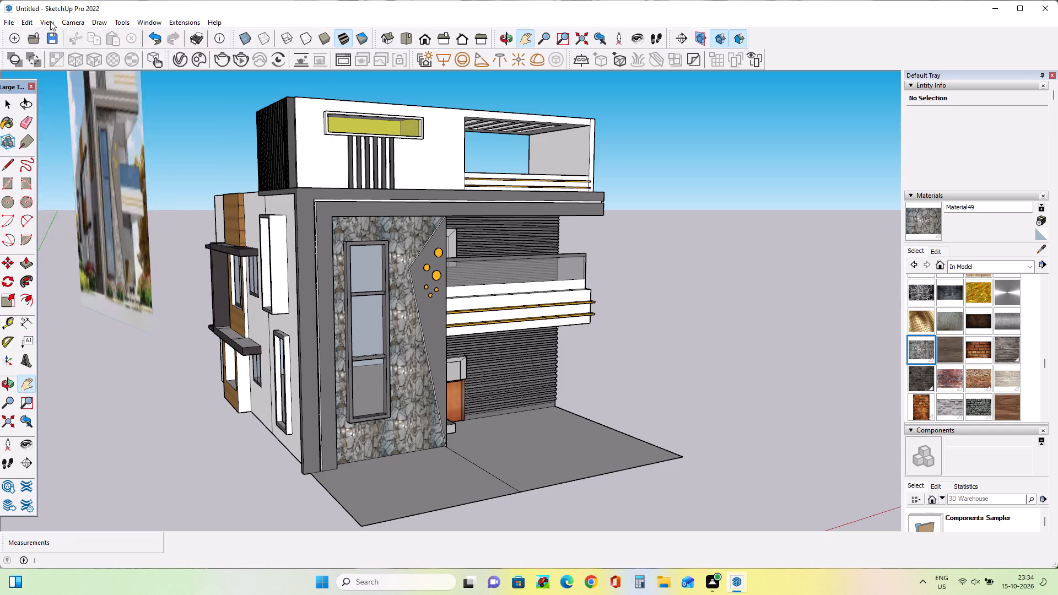
left_click(1000, 259)
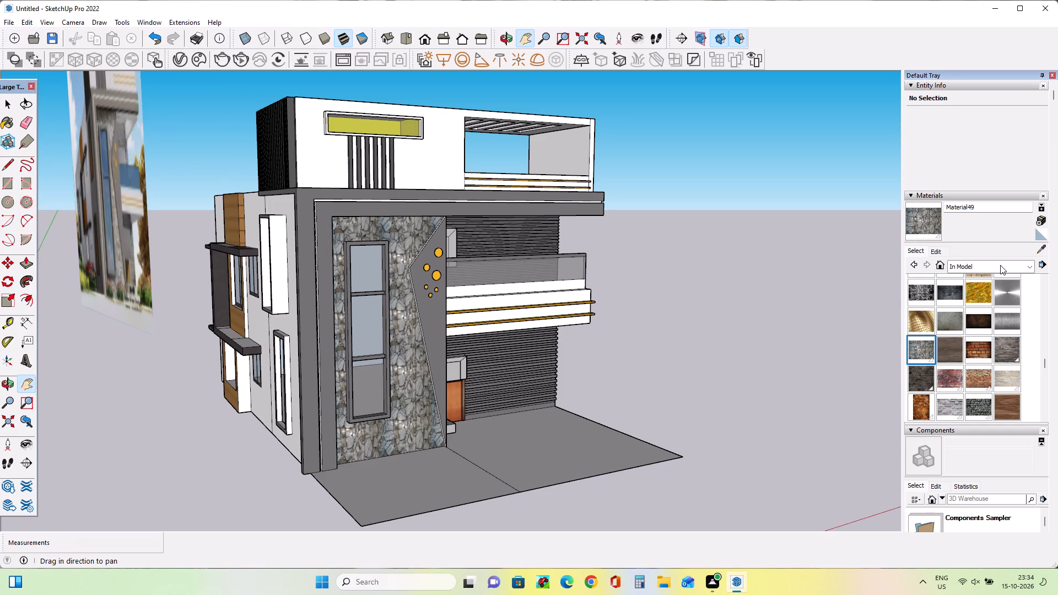
left_click(1000, 265)
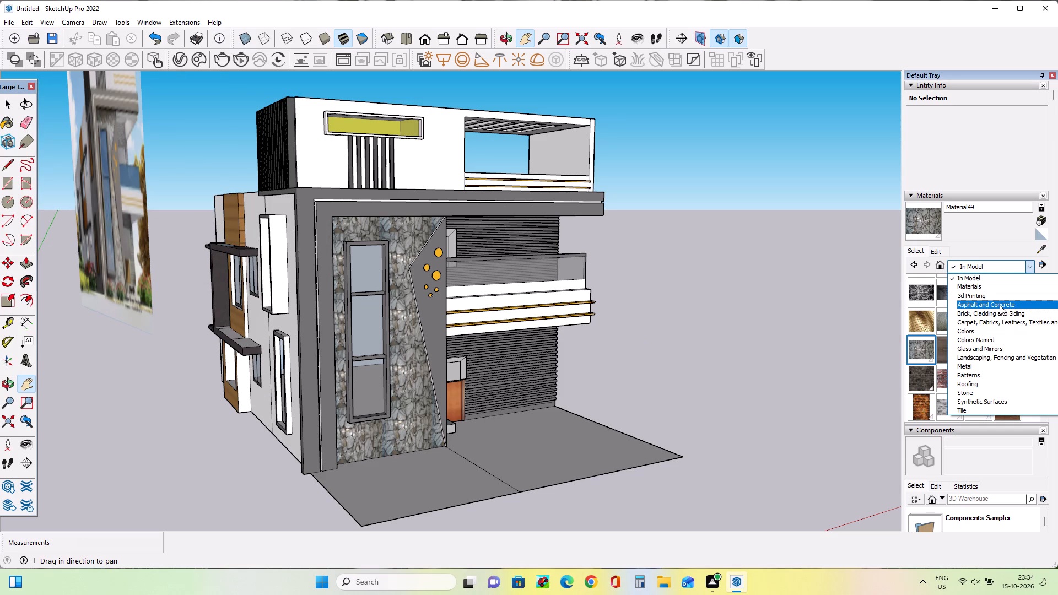
left_click(1000, 305)
left_click(978, 318)
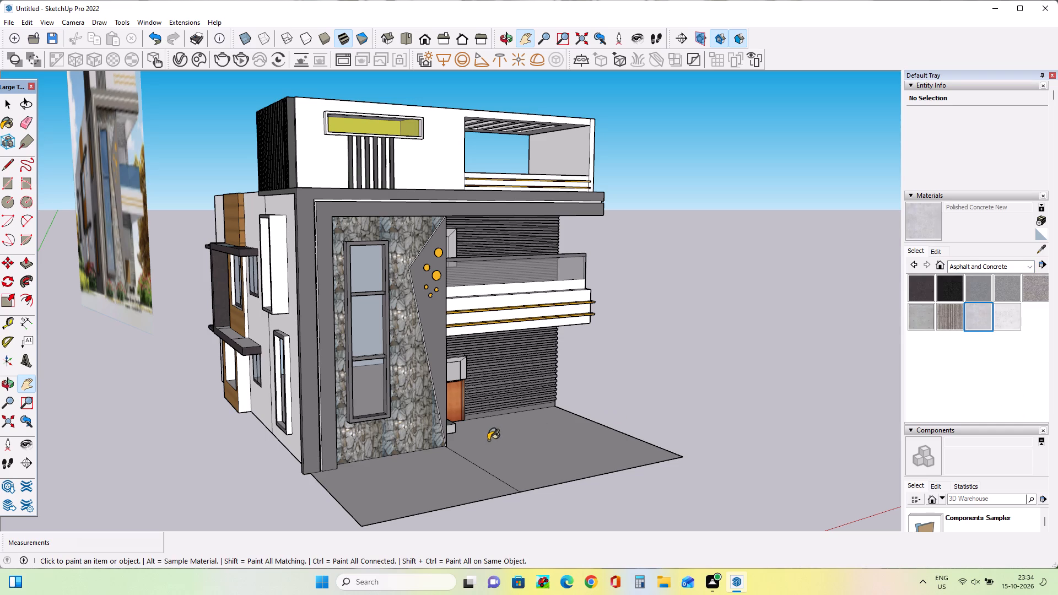
left_click(488, 442)
left_click(465, 476)
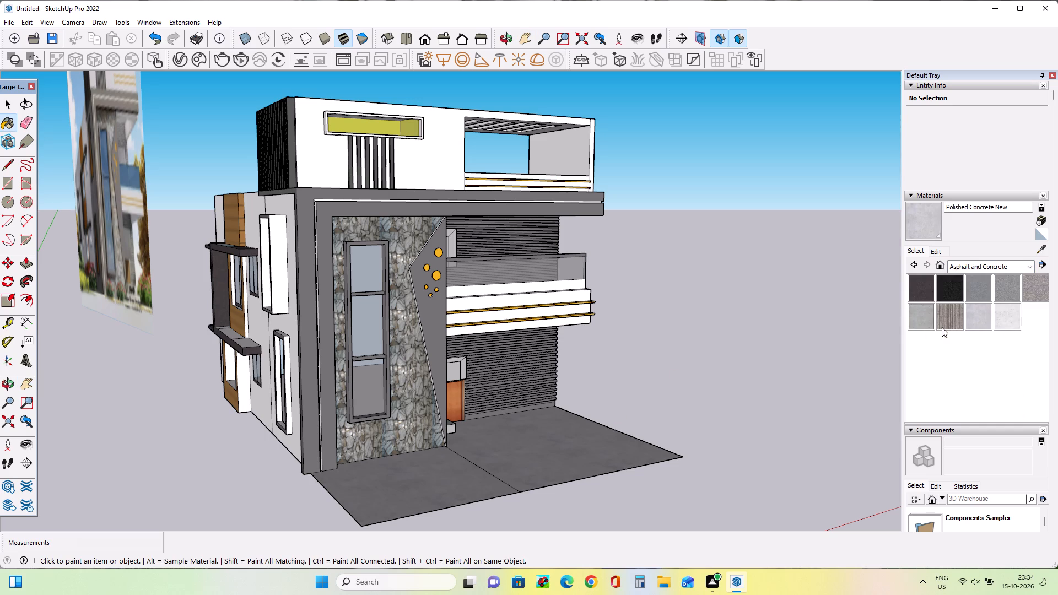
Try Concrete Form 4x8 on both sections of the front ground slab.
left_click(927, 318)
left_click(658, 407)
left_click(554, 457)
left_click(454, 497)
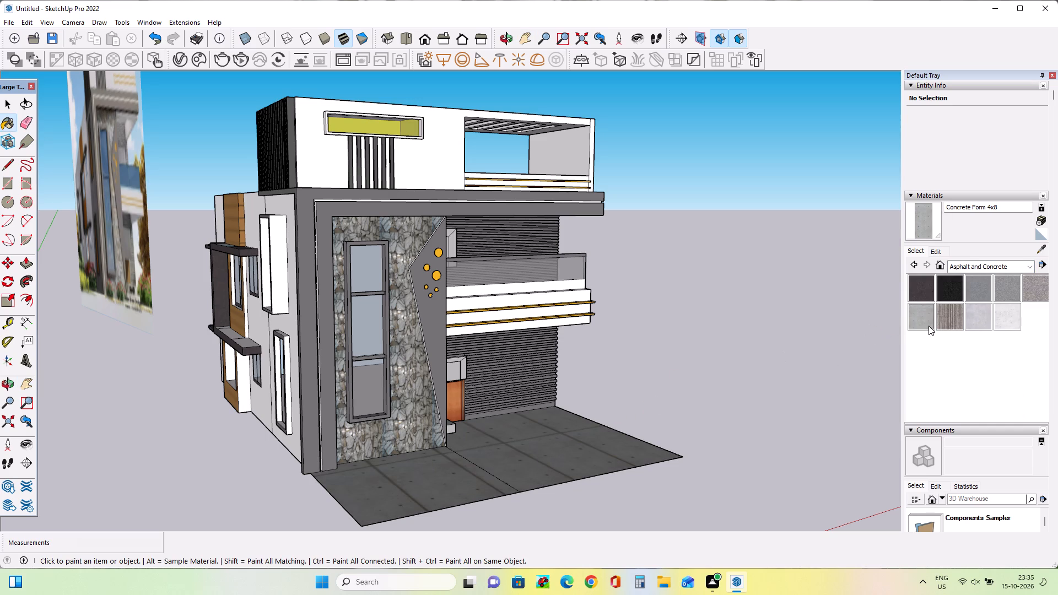
Repaint both sections of the front ground slab with Polished Concrete New.
left_click(983, 317)
left_click(565, 468)
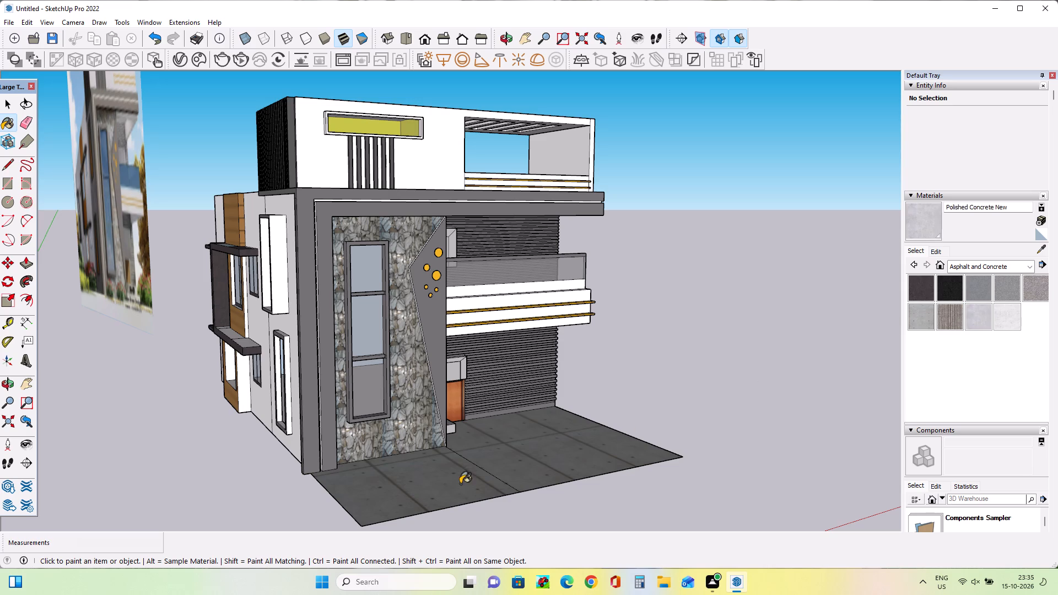
left_click(442, 490)
Erase the dividing edge between the two sections of the front ground slab.
middle_click(610, 451)
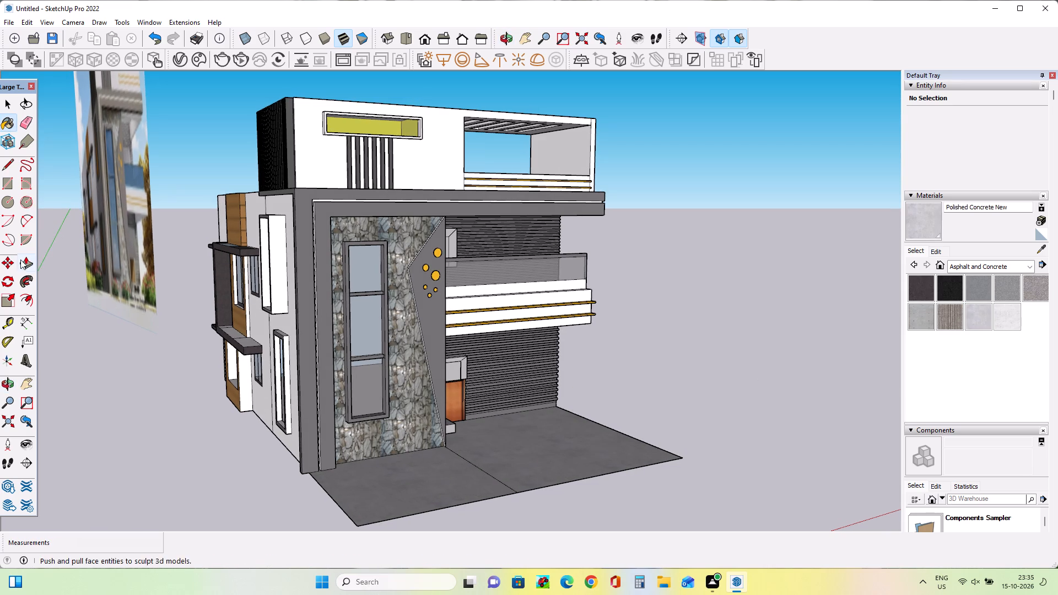
left_click(24, 121)
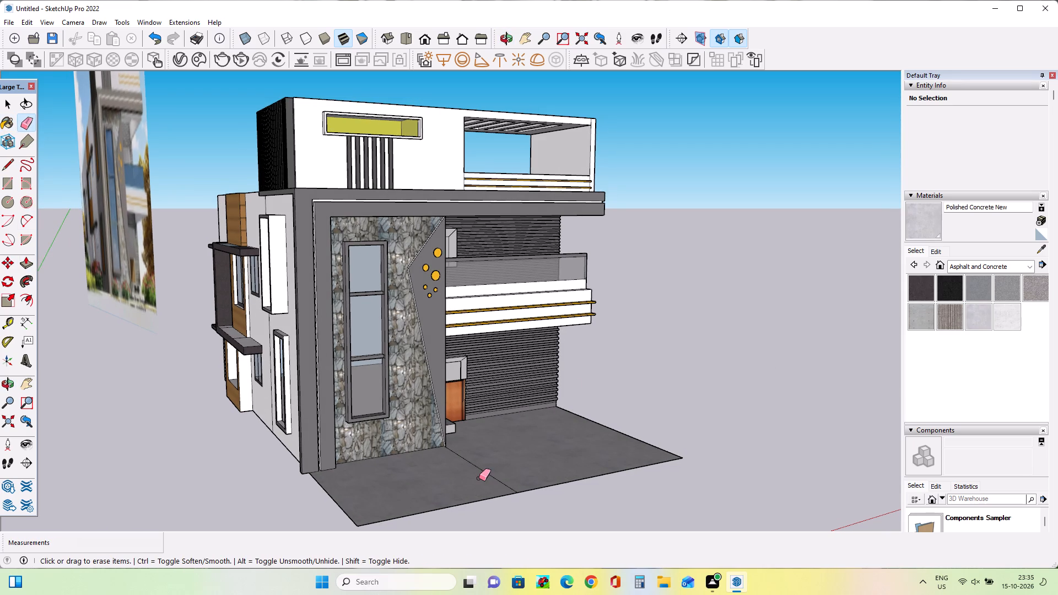
left_click_drag(479, 478, 495, 473)
Draw a ground rectangle about 29' by 12' along the house's left side wall, starting from the front slab's outer corner.
middle_click_drag(531, 458, 514, 451)
scroll(514, 451, "down", 3)
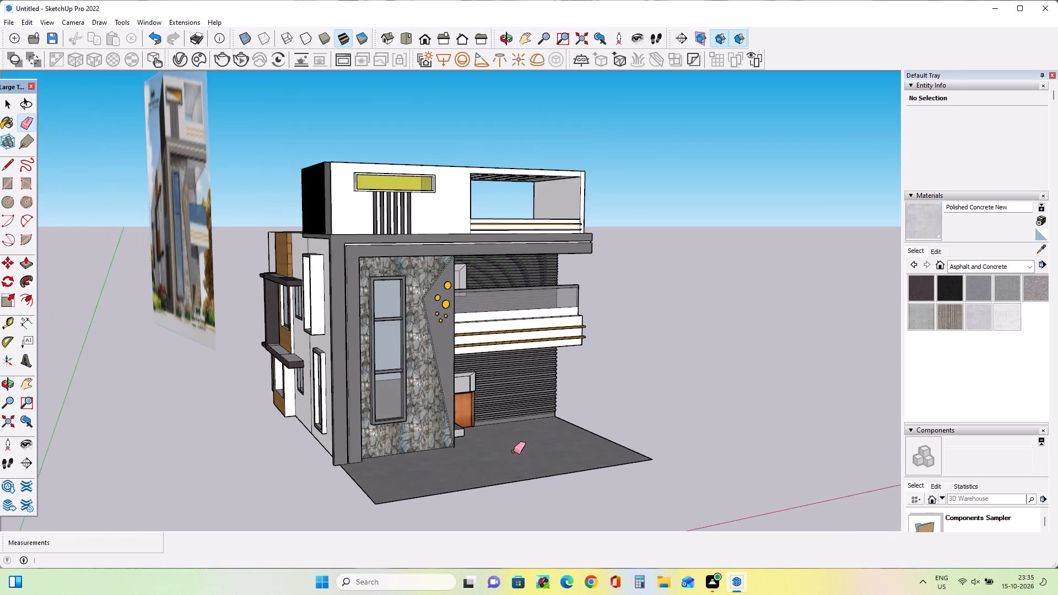
scroll(514, 451, "down", 2)
middle_click_drag(513, 453, 528, 451)
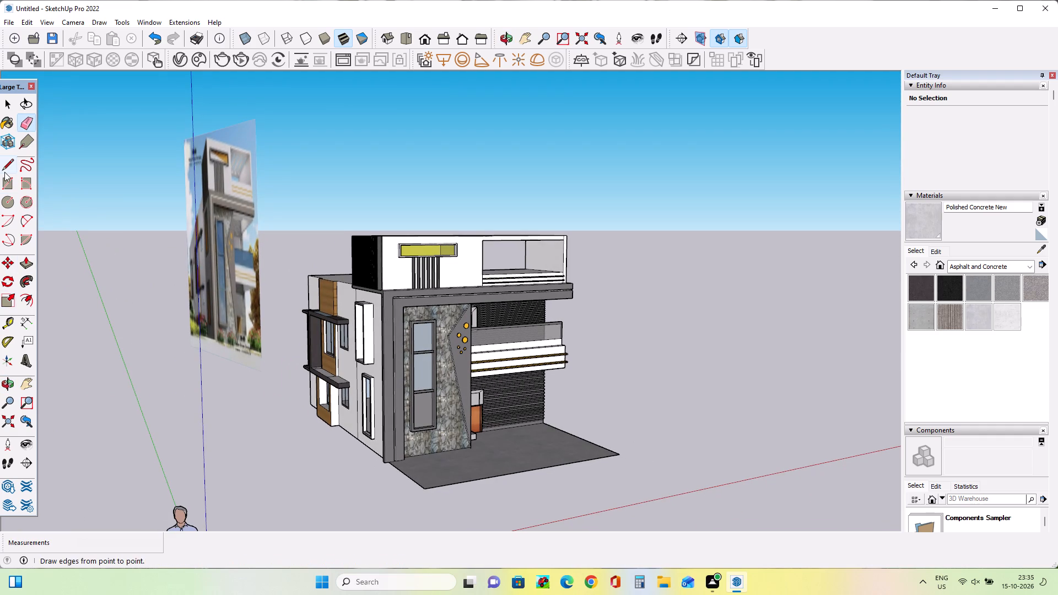
left_click(4, 180)
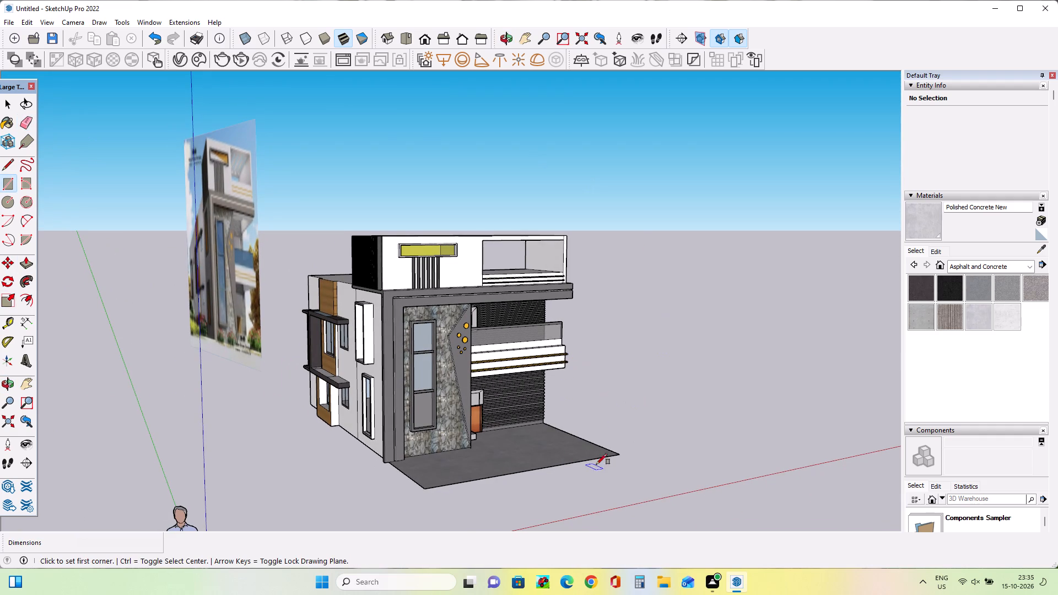
scroll(627, 453, "down", 3)
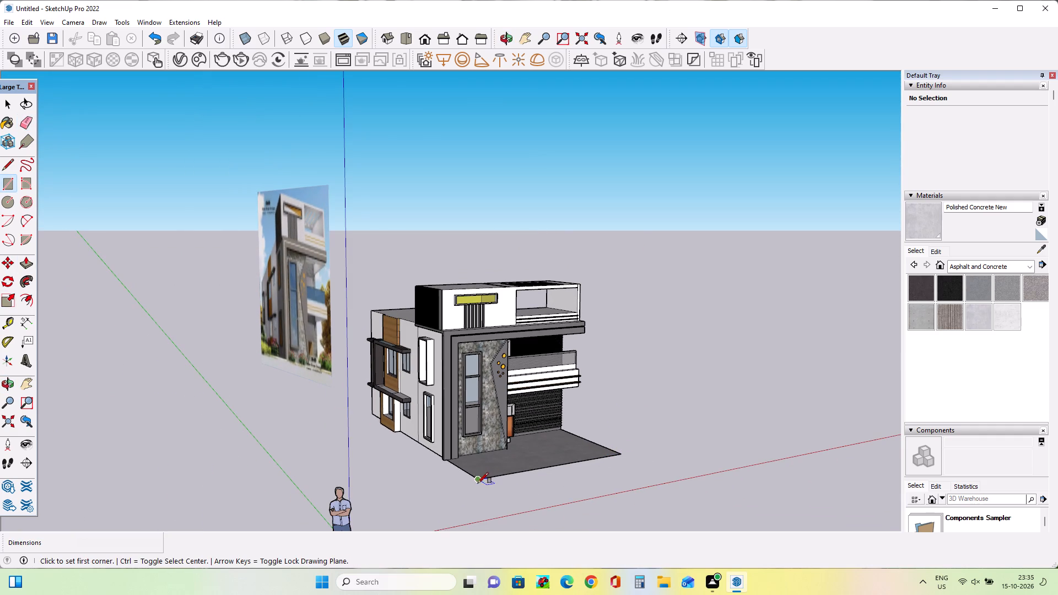
left_click(480, 482)
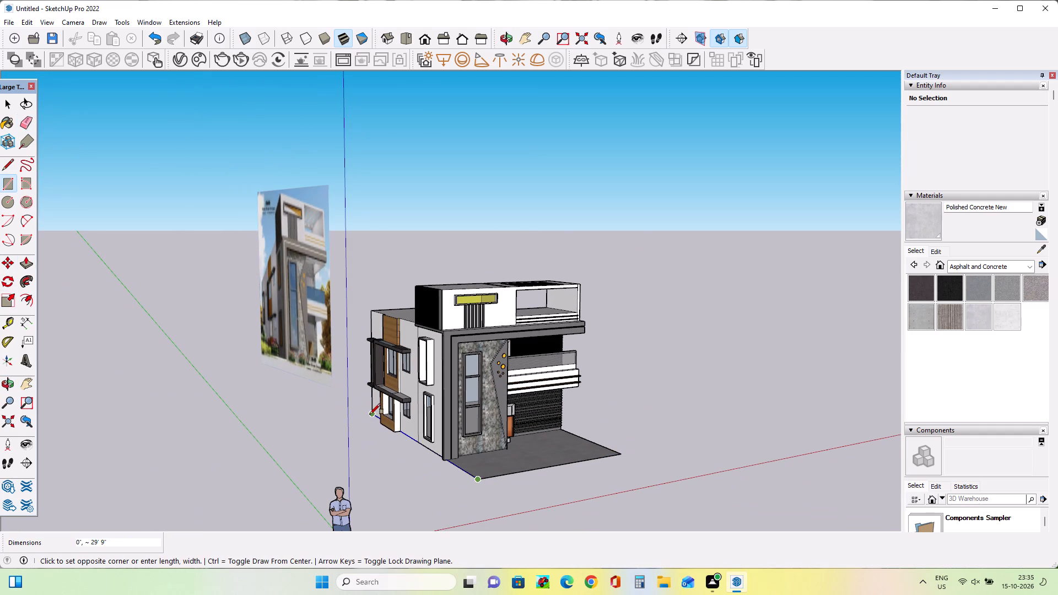
left_click(370, 414)
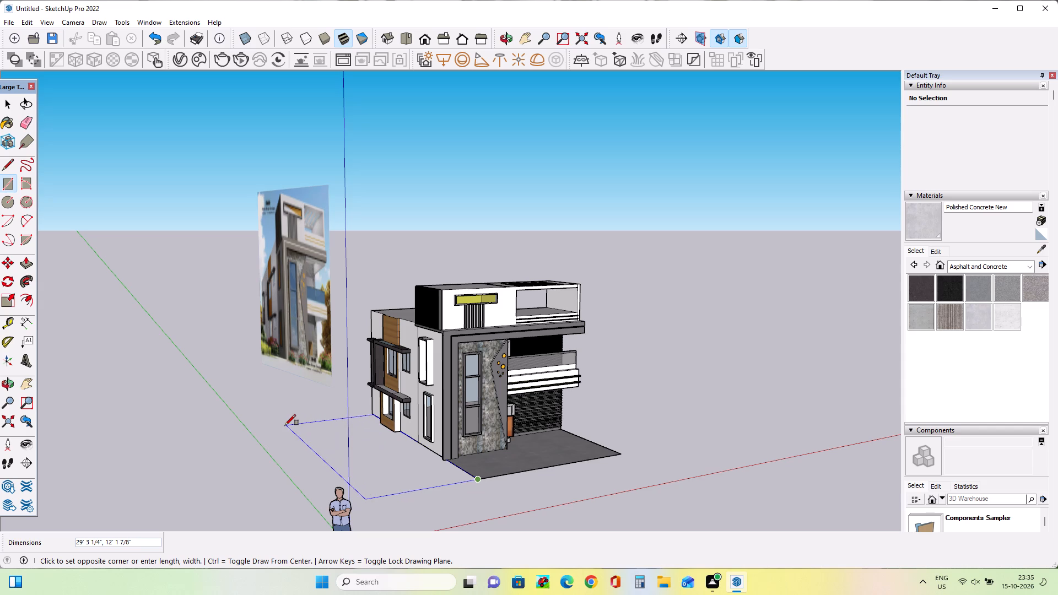
left_click(285, 425)
Draw a matching ground rectangle about 29' 9" by 9' 10" along the house's right side wall, from the slab's other front corner.
middle_click_drag(599, 435, 400, 463)
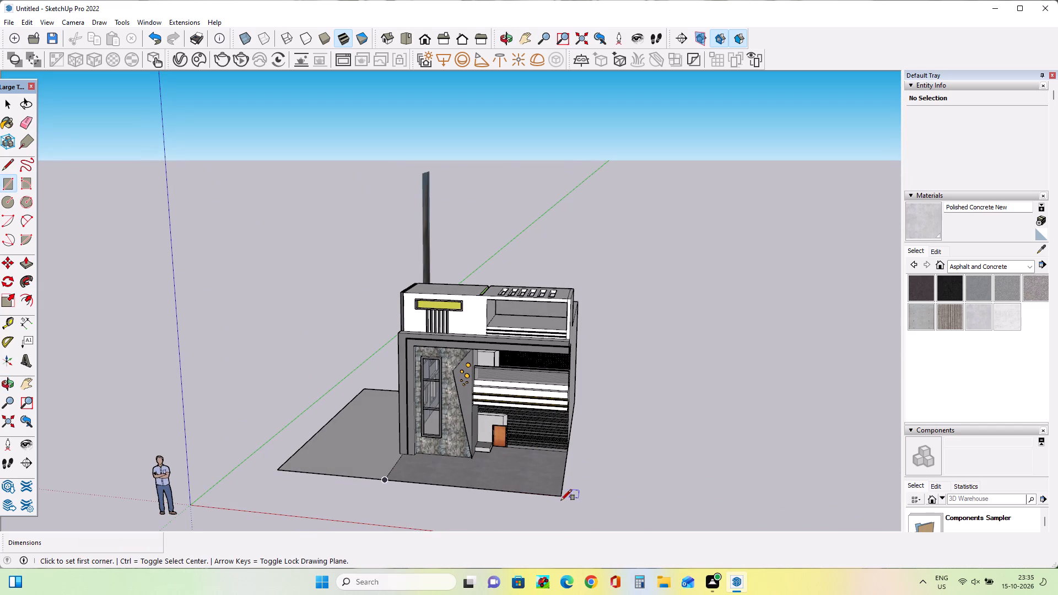
left_click(559, 498)
middle_click_drag(677, 453, 563, 466)
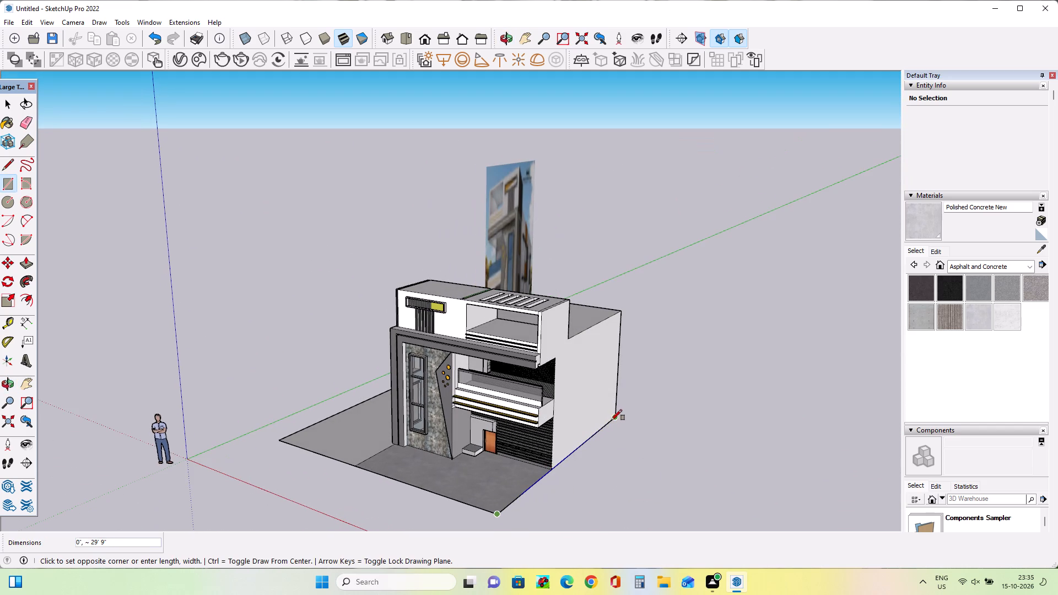
left_click(617, 416)
left_click(690, 443)
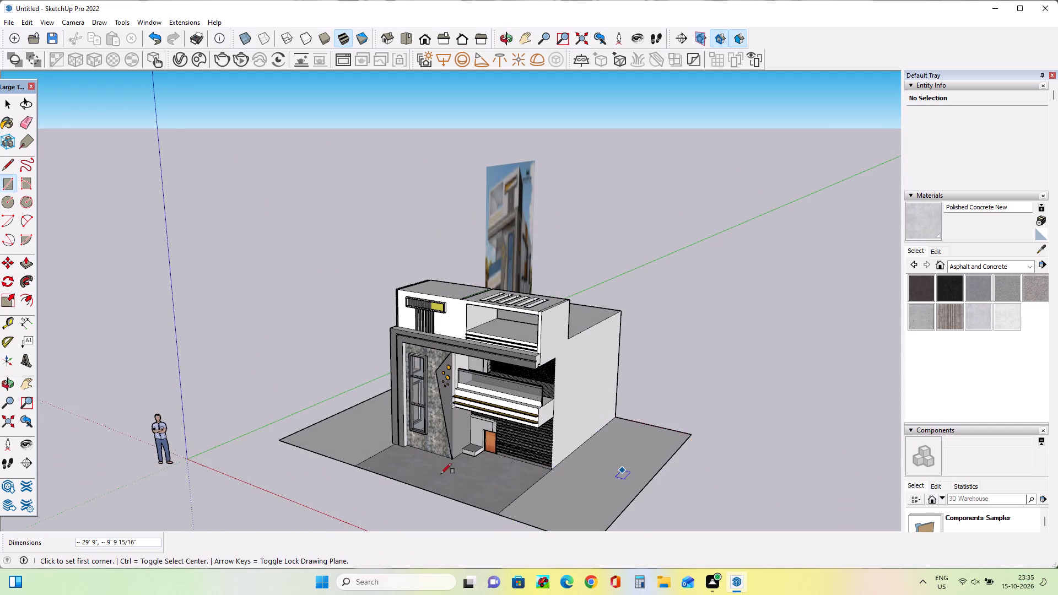
Paint both side ground rectangles with Grass Dark Green from the Landscaping, Fencing and Vegetation collection.
middle_click_drag(458, 475, 681, 478)
scroll(451, 469, "up", 5)
middle_click_drag(451, 472, 469, 480)
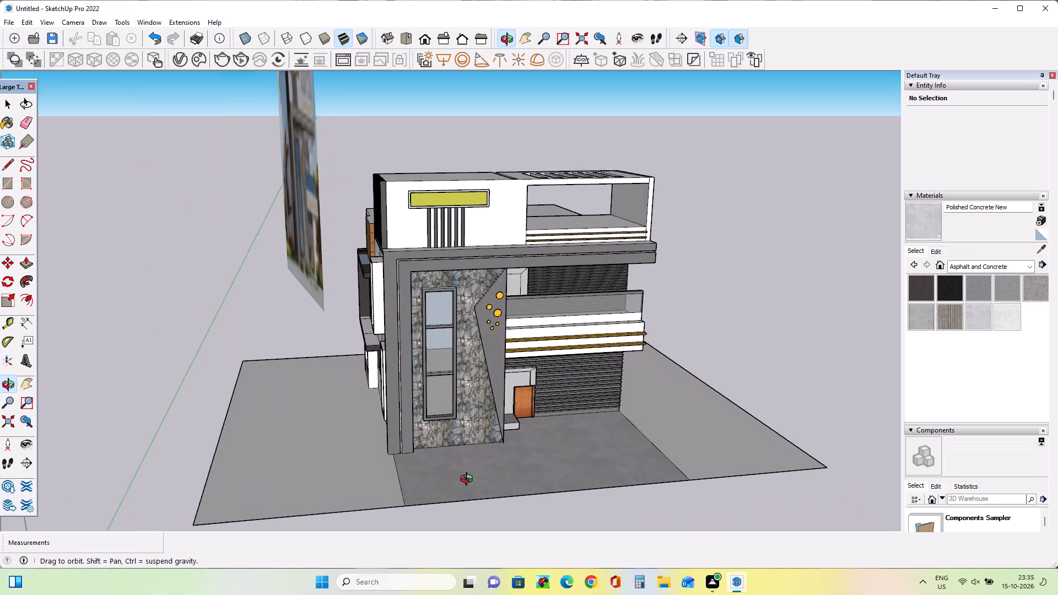
middle_click_drag(469, 480, 492, 489)
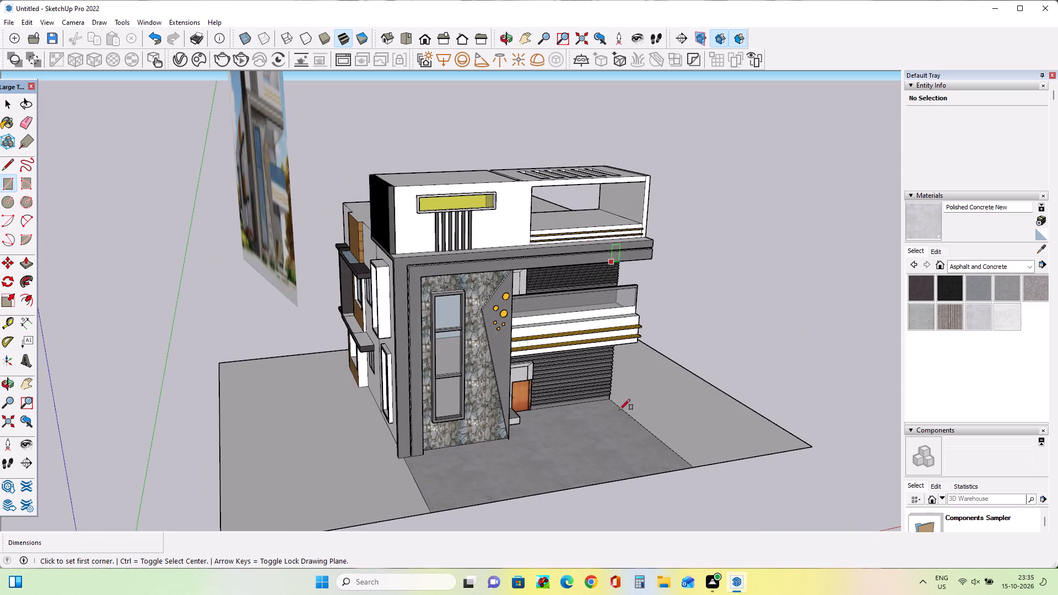
left_click(994, 265)
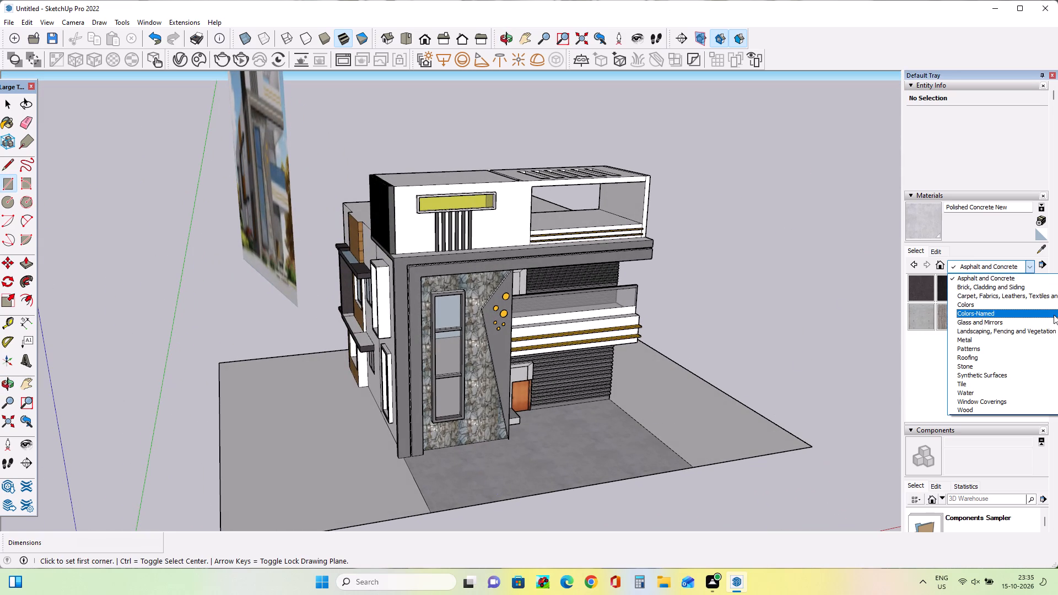
left_click(1052, 331)
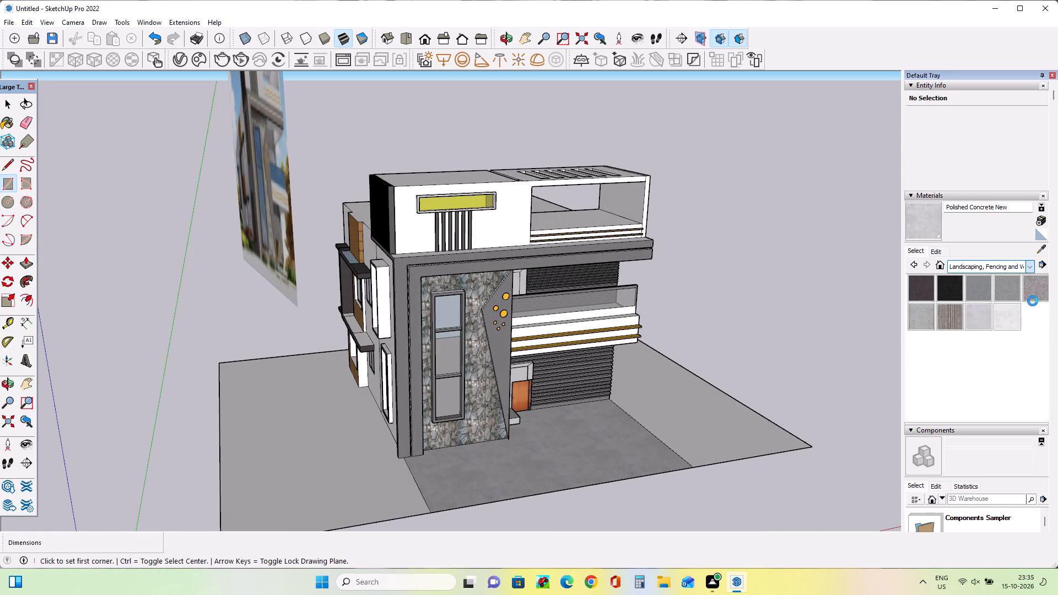
left_click(1005, 344)
left_click(709, 425)
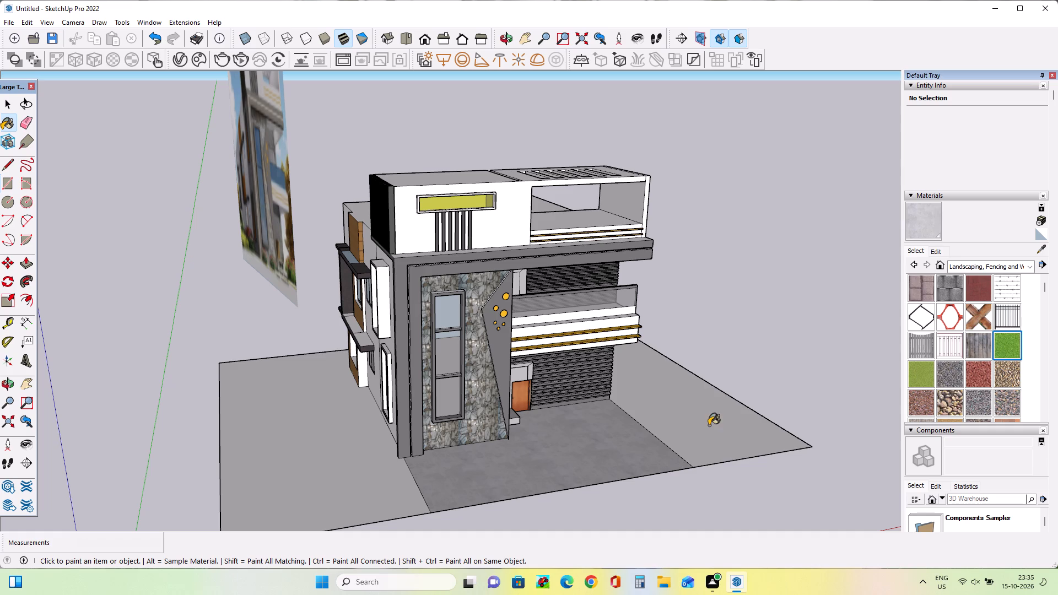
left_click(370, 486)
Import the Planting+101 model from Downloads and place it on the left lawn beside the house's front corner.
middle_click_drag(504, 478, 528, 465)
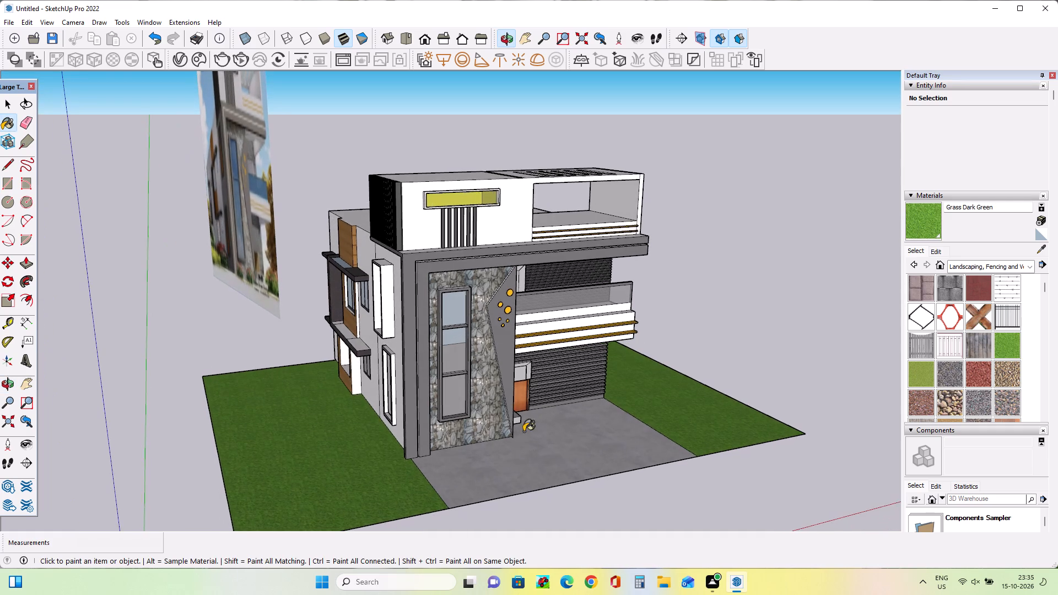
scroll(514, 410, "up", 2)
middle_click_drag(522, 424, 508, 413)
scroll(663, 432, "down", 1)
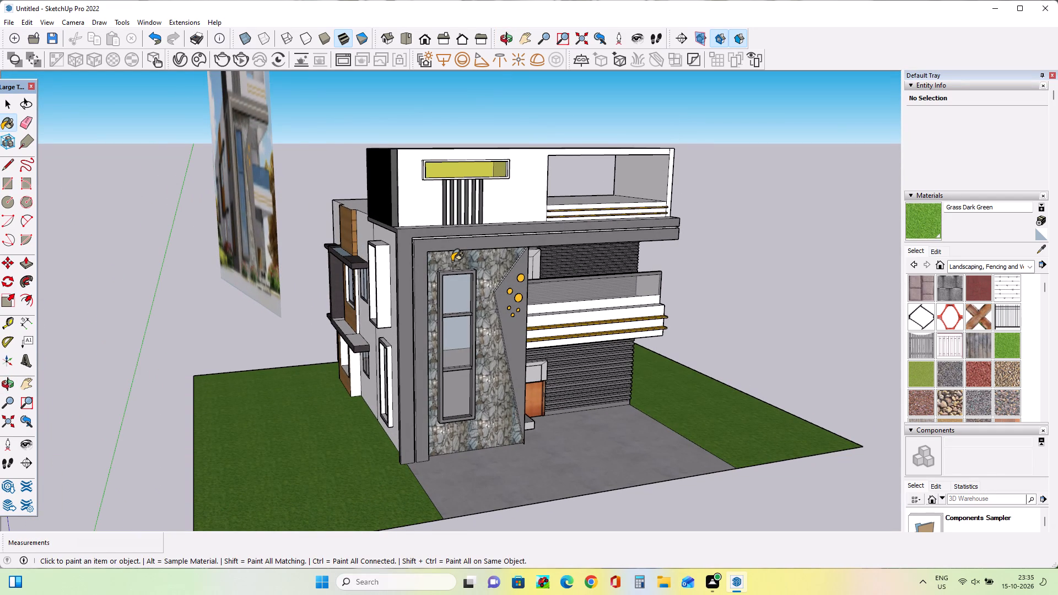
left_click(10, 19)
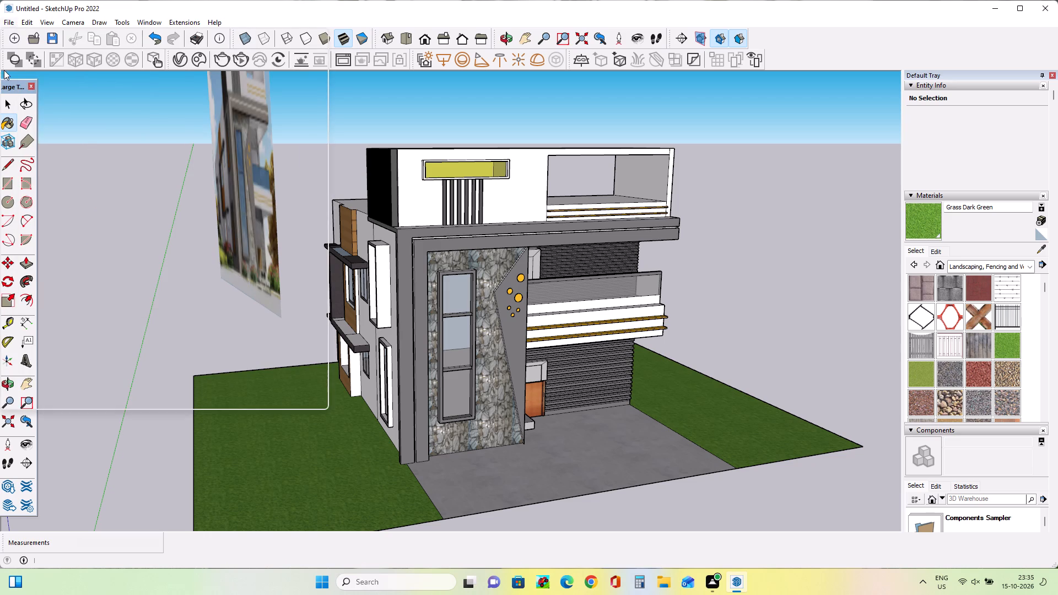
left_click(72, 219)
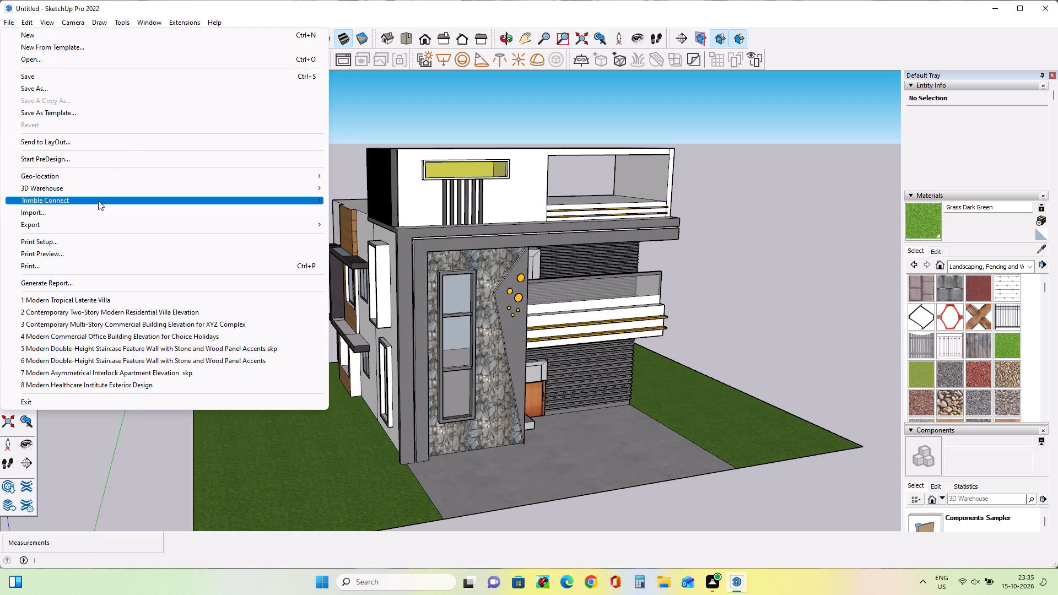
left_click(96, 218)
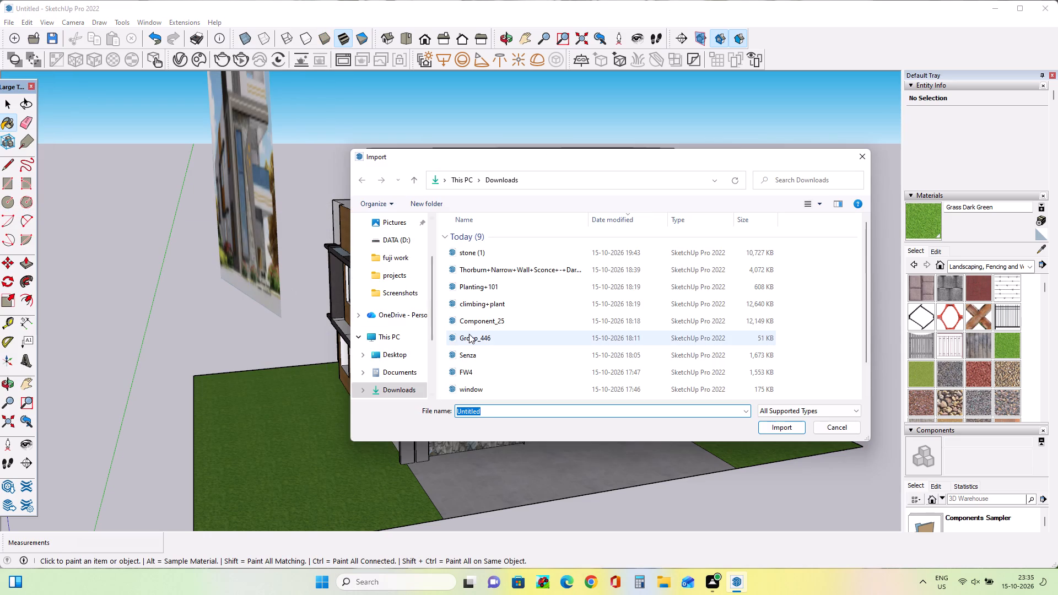
scroll(466, 373, "down", 4)
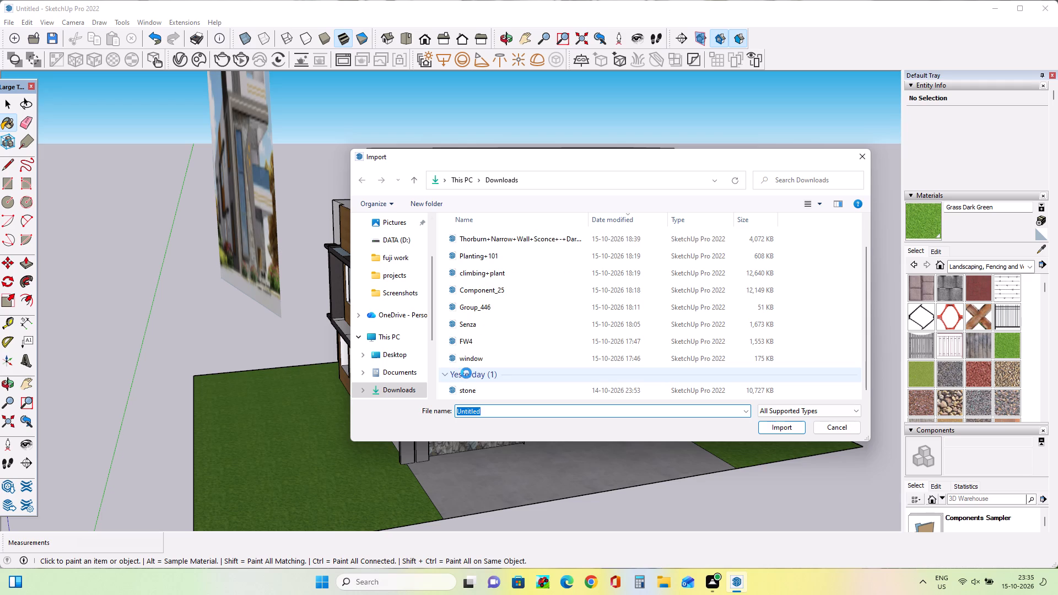
left_click(477, 254)
left_click(789, 434)
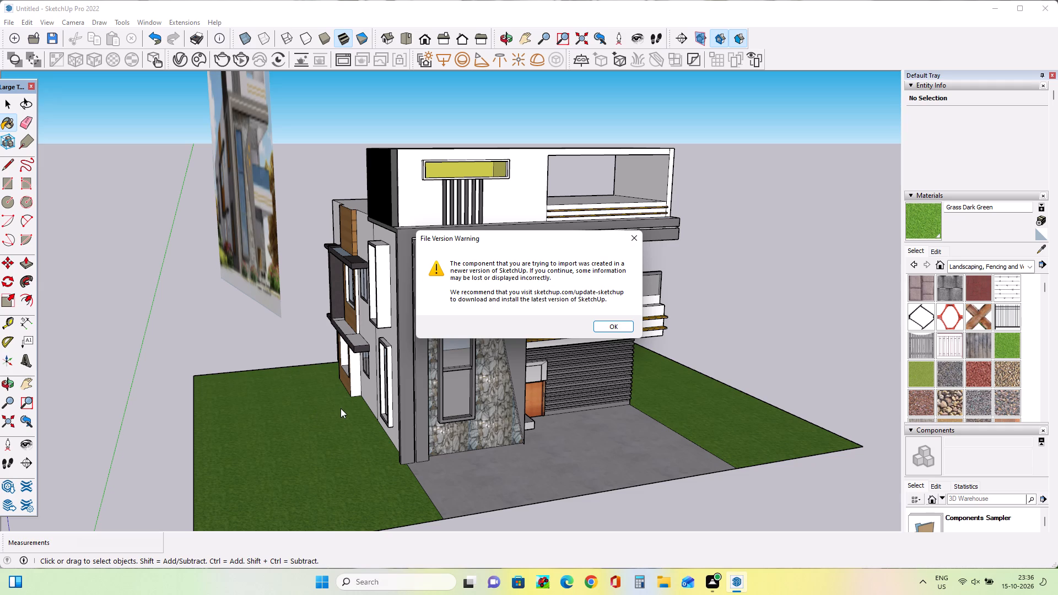
left_click(619, 330)
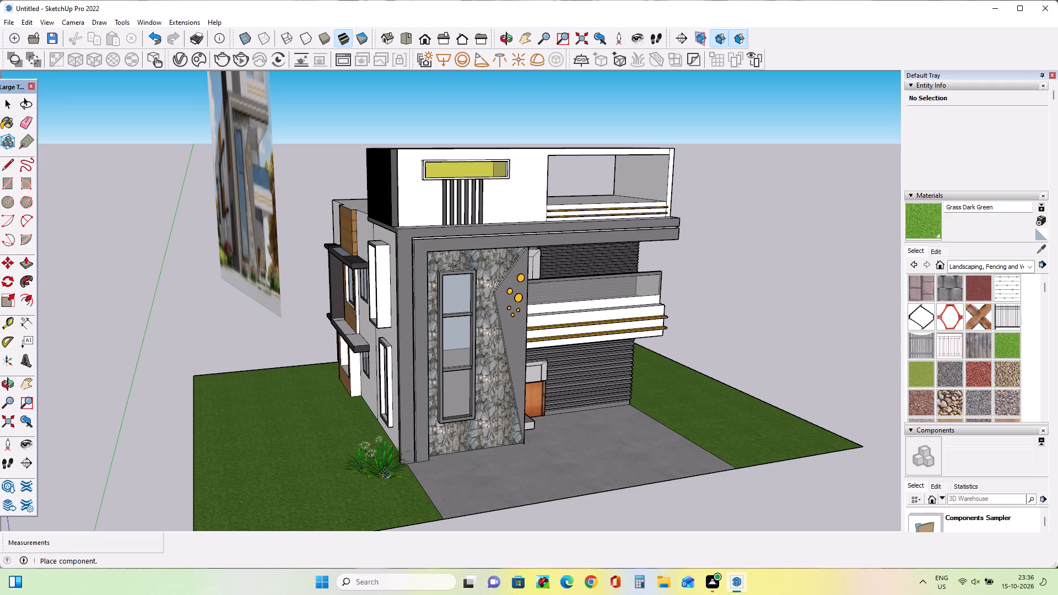
left_click(376, 461)
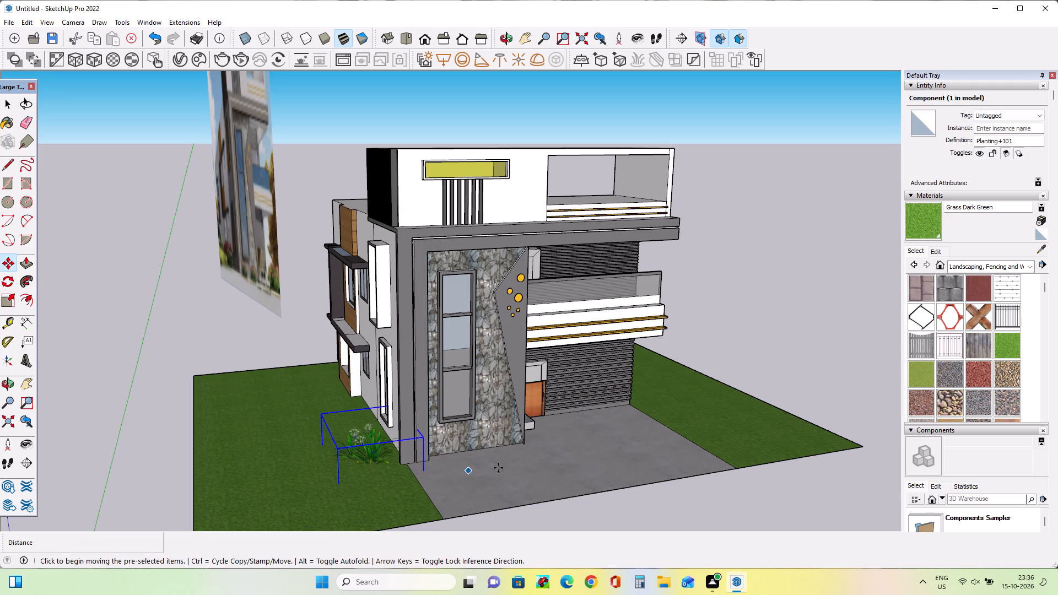
Copy the plant onto the concrete slab at the base of the stone wall and adjust its position.
left_click(363, 459)
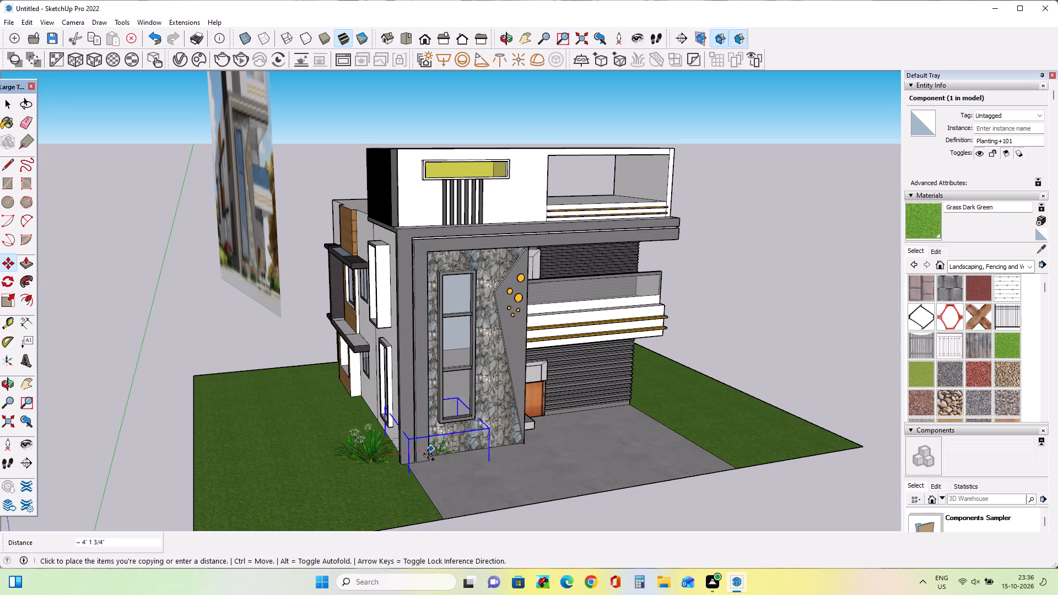
left_click(447, 484)
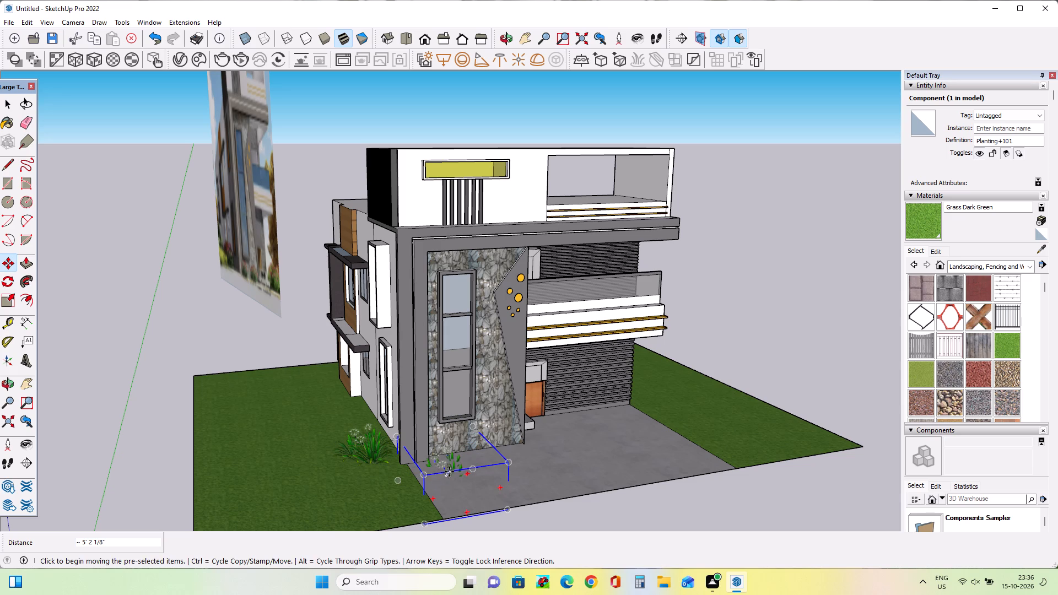
left_click(450, 470)
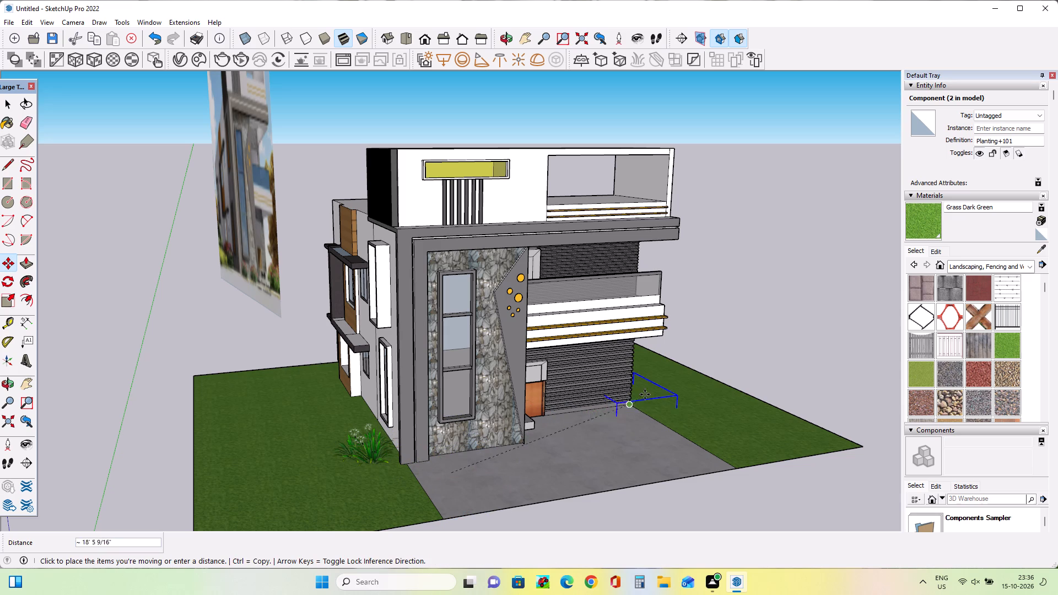
left_click(742, 338)
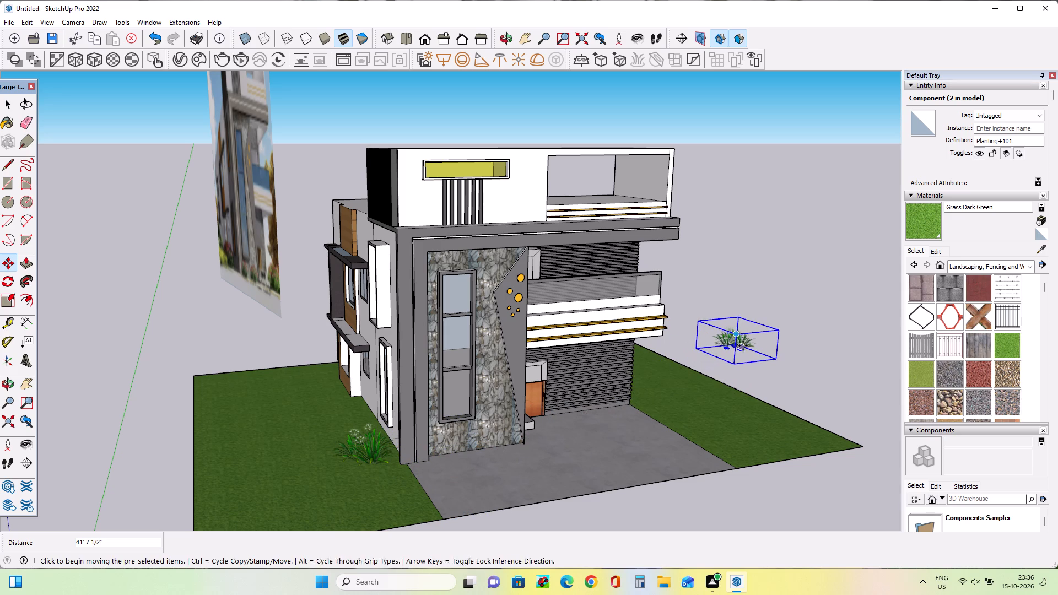
left_click_drag(742, 355, 736, 360)
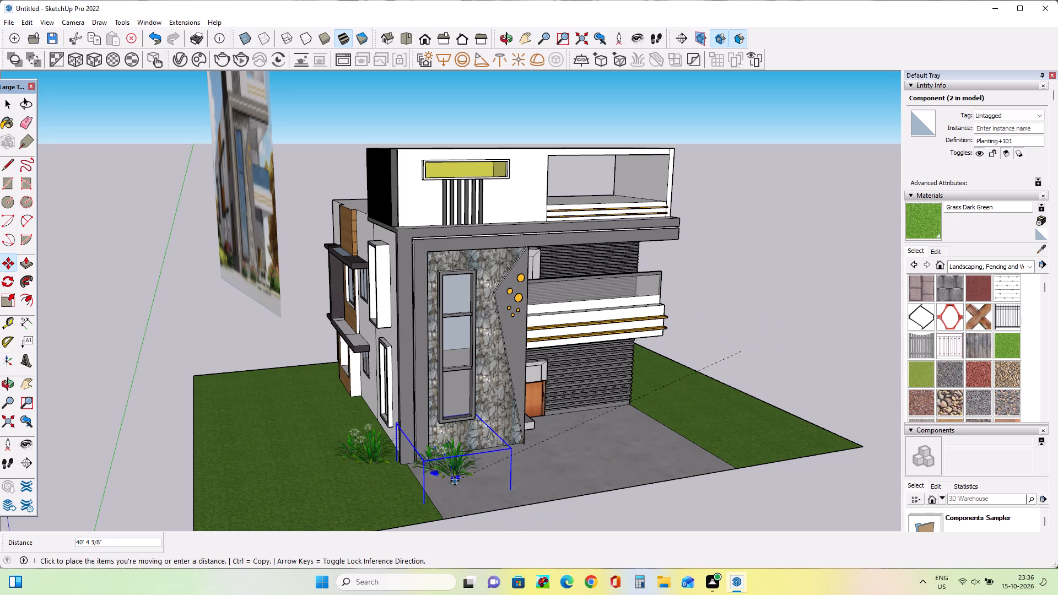
left_click(454, 488)
Make two more plant copies along the stone wall's base towards the door, about 3' 3" and 1' 11" apart.
left_click(466, 480)
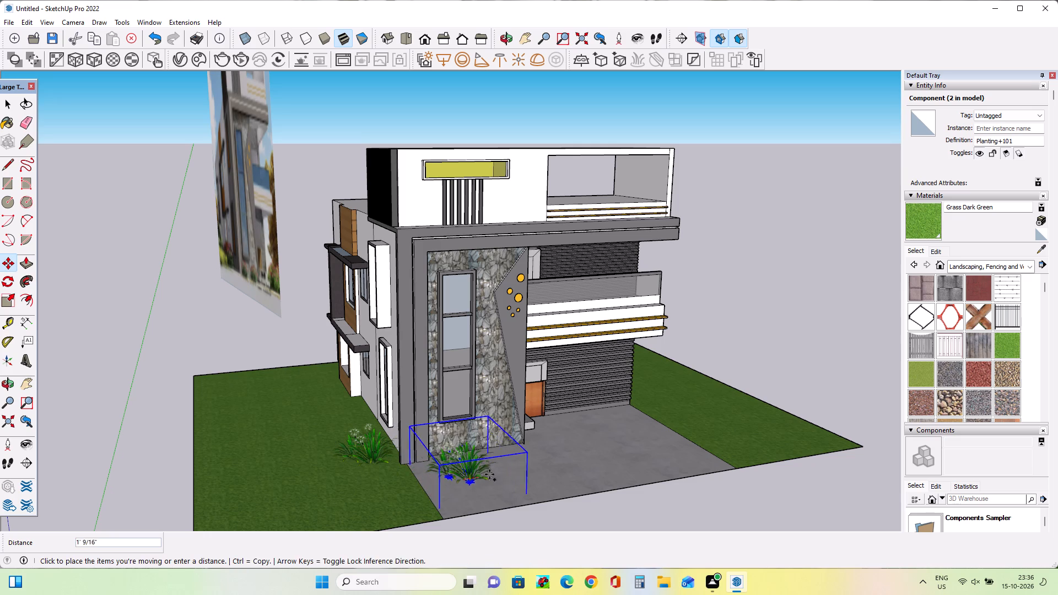
left_click(517, 470)
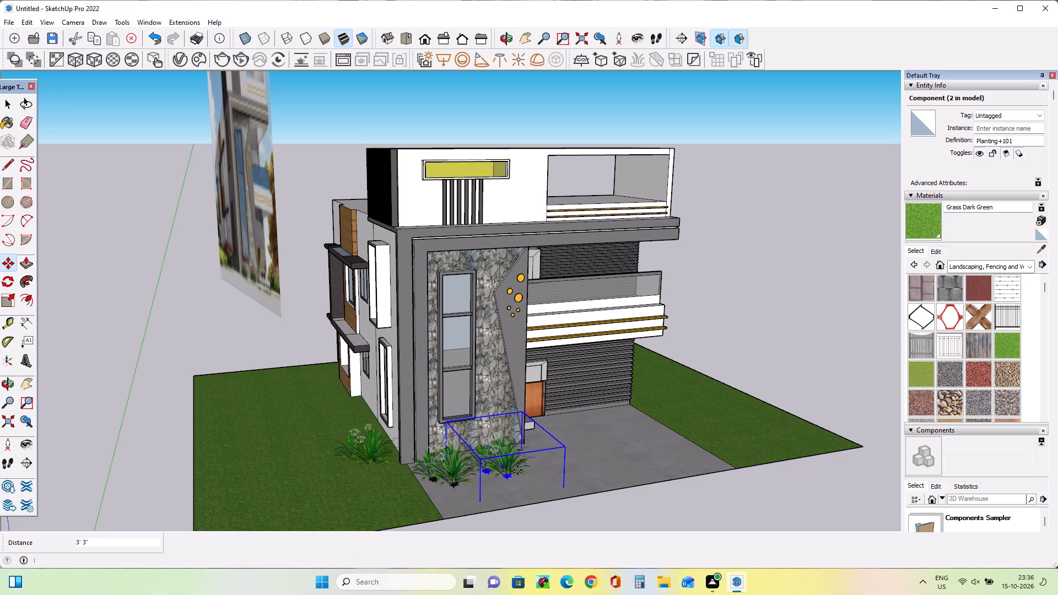
left_click(517, 470)
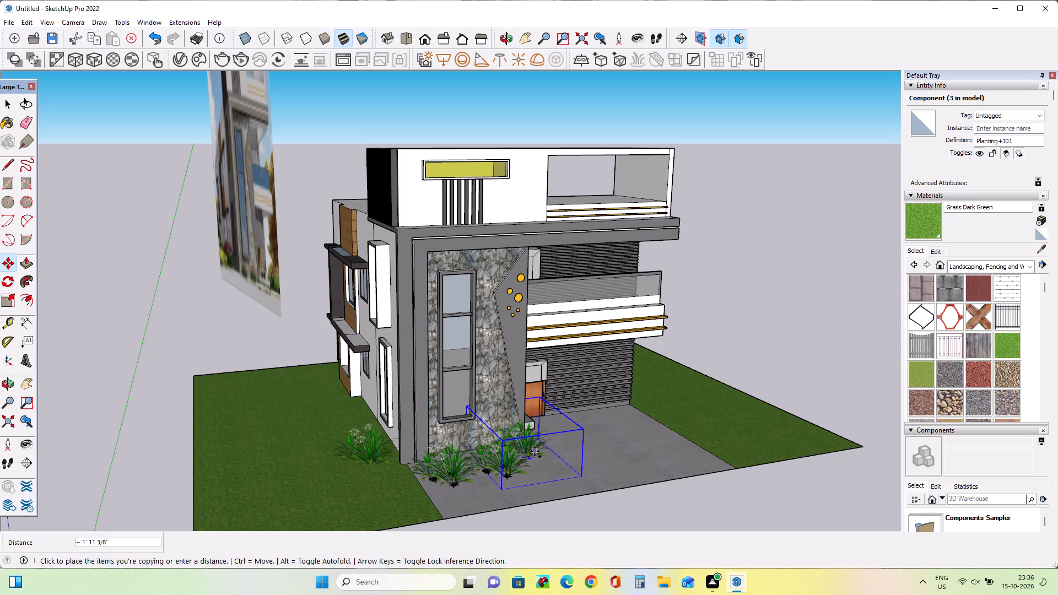
left_click(535, 451)
Copy the plant to the right lawn near the house corner and to the left lawn behind the first plant.
left_click(536, 454)
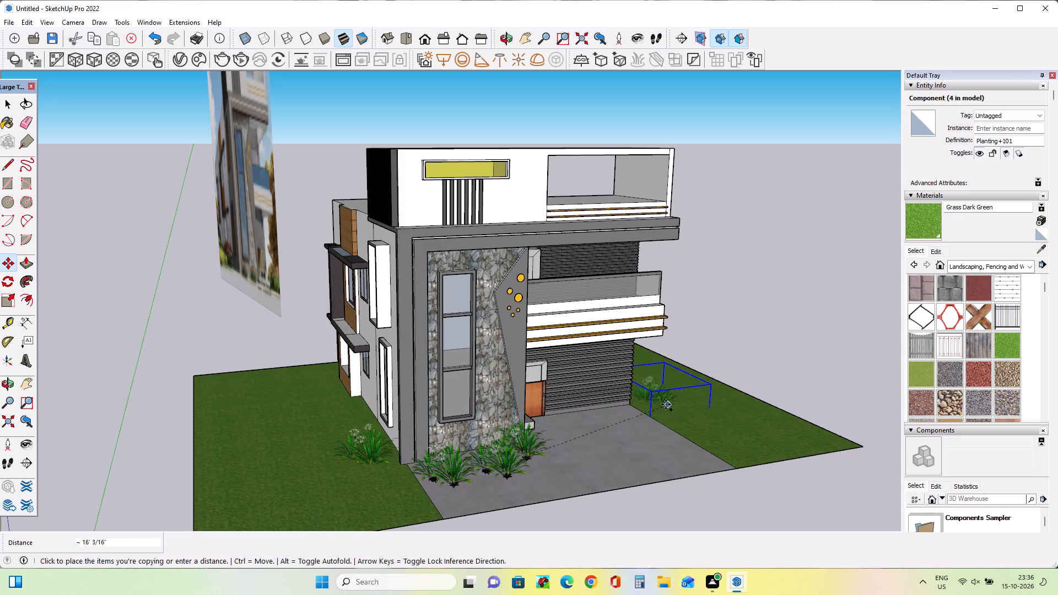
left_click(666, 410)
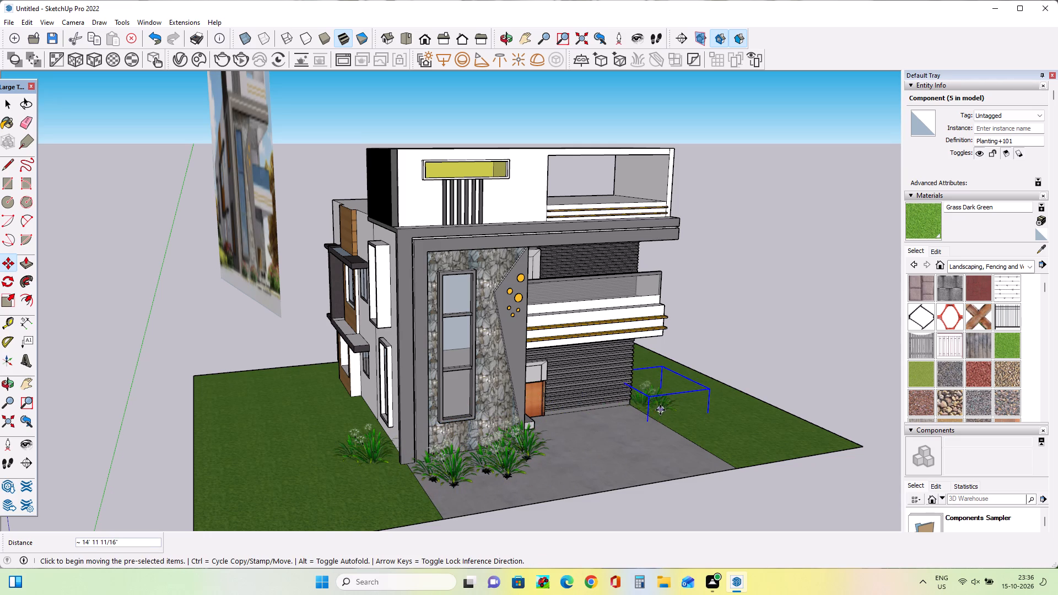
left_click(657, 405)
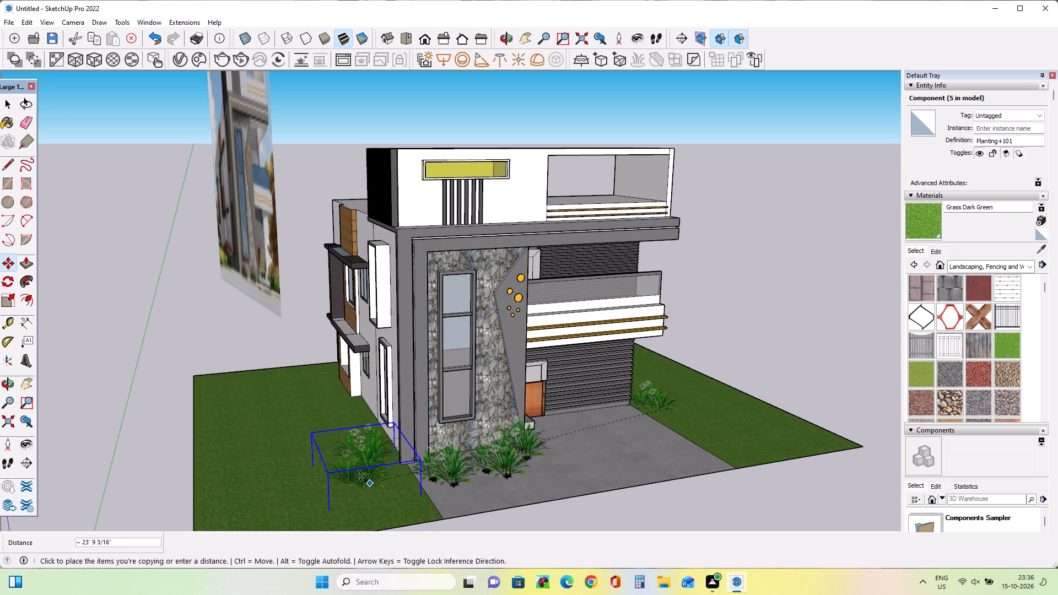
left_click(350, 429)
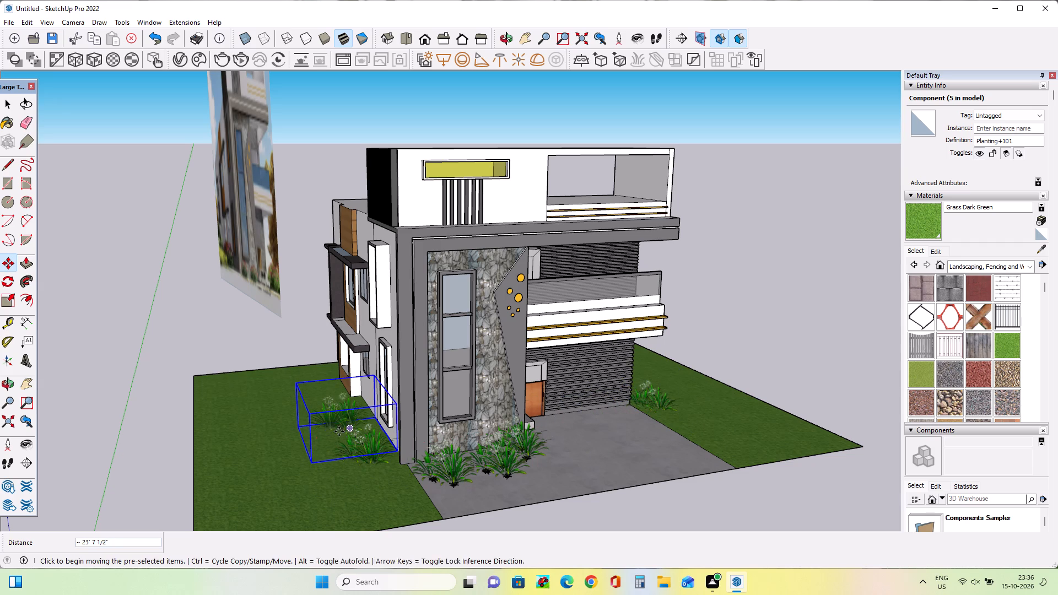
Move the rear plant on the left lawn about 10' 5" farther back along the house's side wall.
left_click(338, 430)
left_click(305, 378)
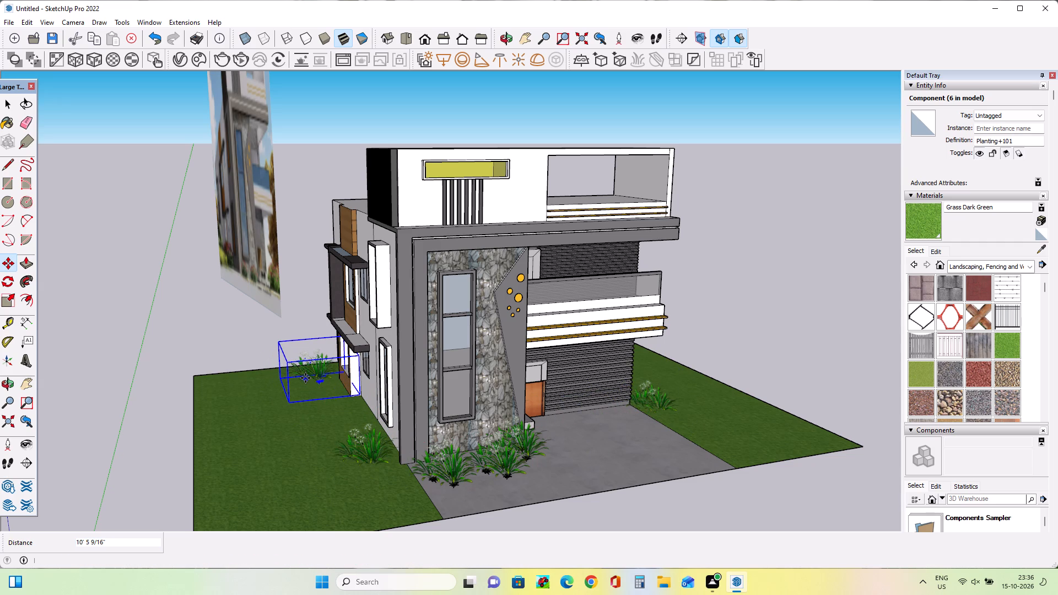
Make three copies of the plant between the rear and front plants on the left lawn, adjusting their positions along the side wall.
left_click(316, 383)
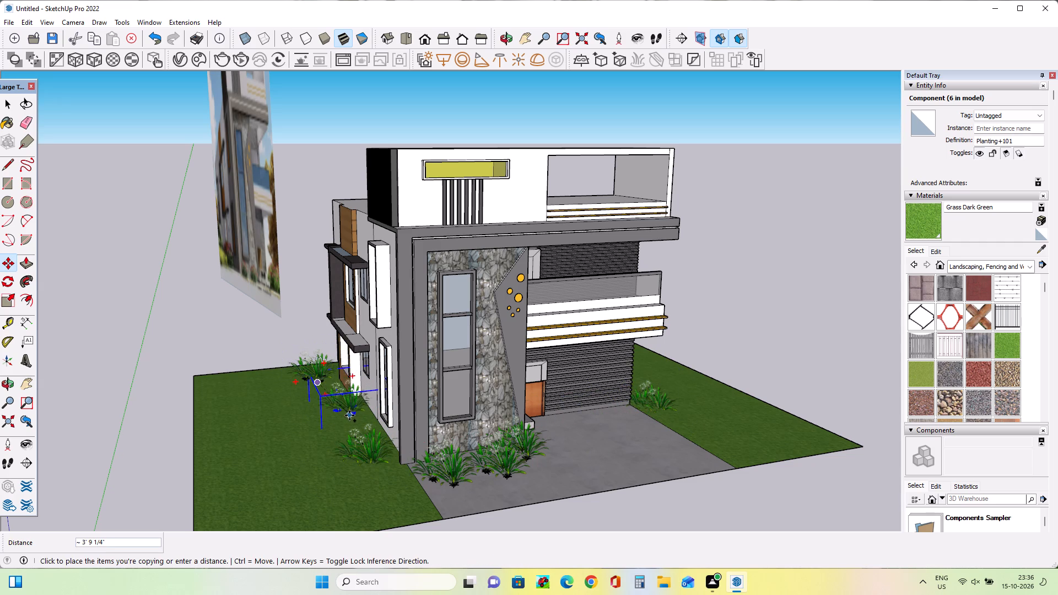
left_click(358, 426)
left_click(355, 425)
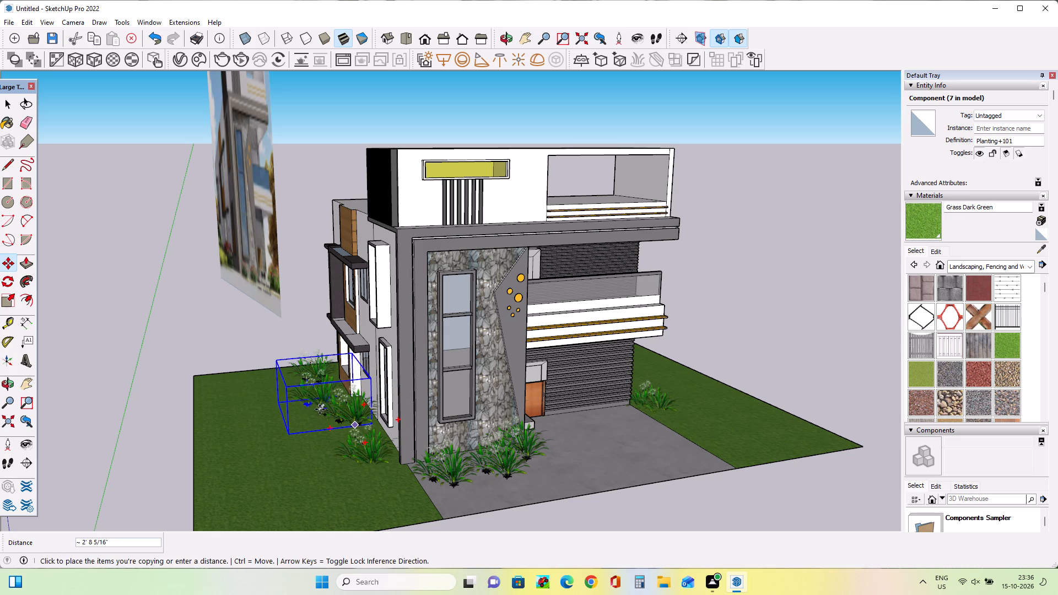
left_click(320, 409)
left_click(338, 417)
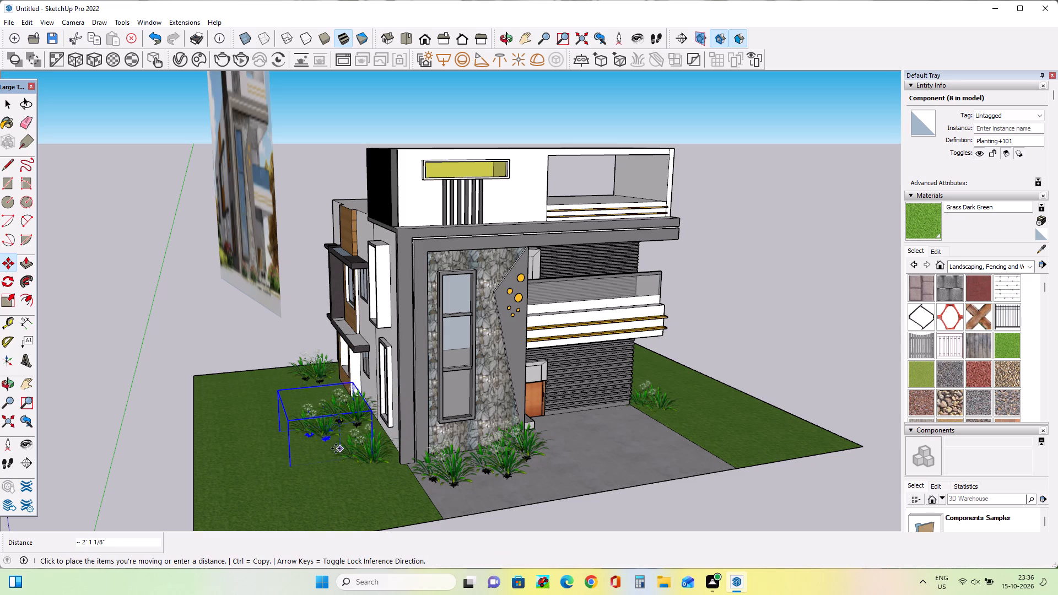
left_click(345, 453)
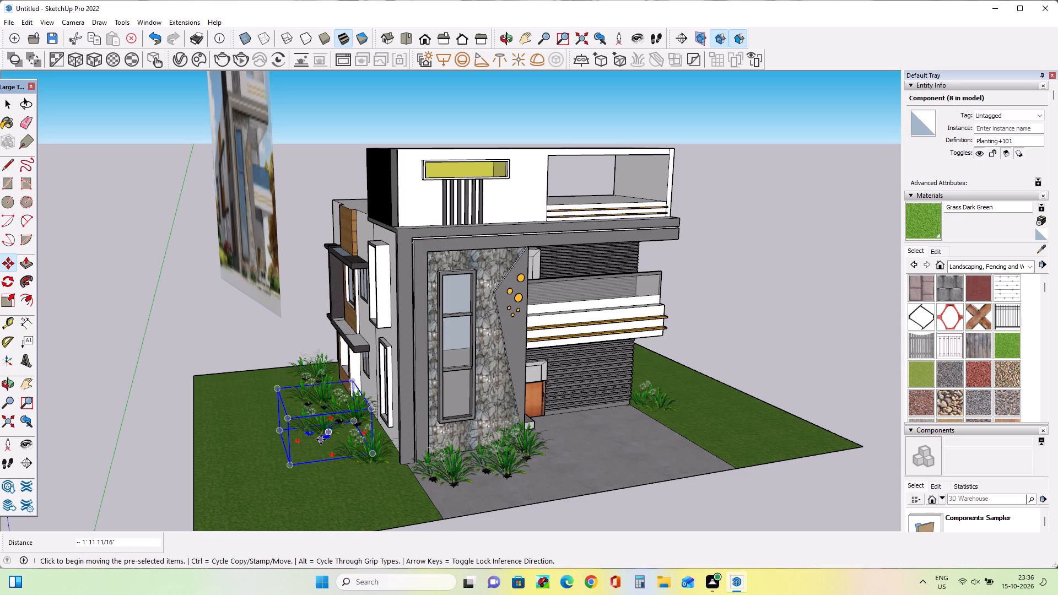
left_click(321, 440)
left_click(338, 458)
left_click(331, 450)
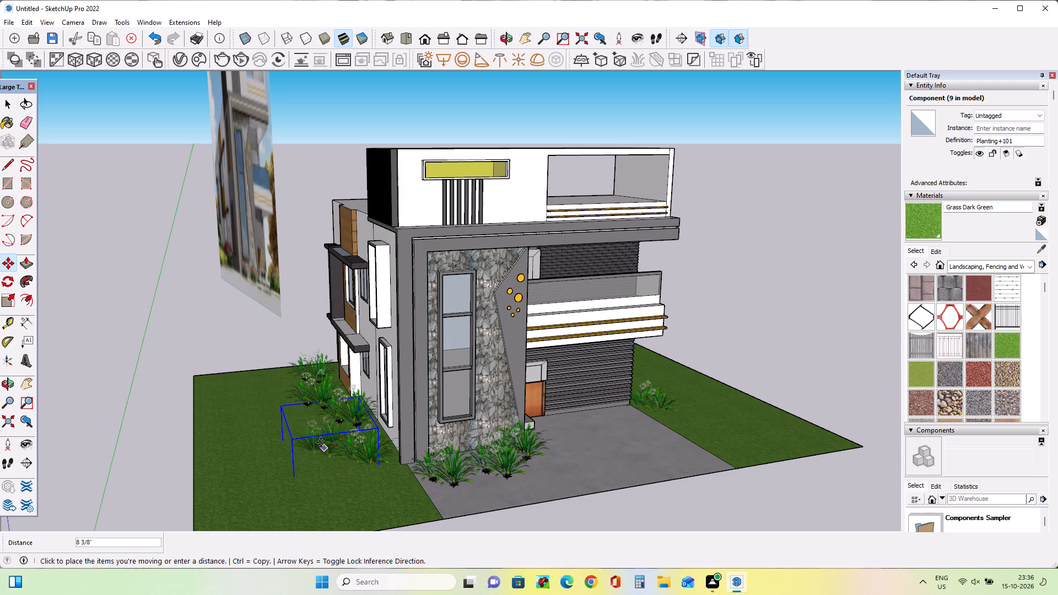
left_click(336, 443)
Move the plant behind the side wall's lower tall window back along the wall, and set it about 5' 8" away on the lawn.
middle_click_drag(306, 452, 308, 452)
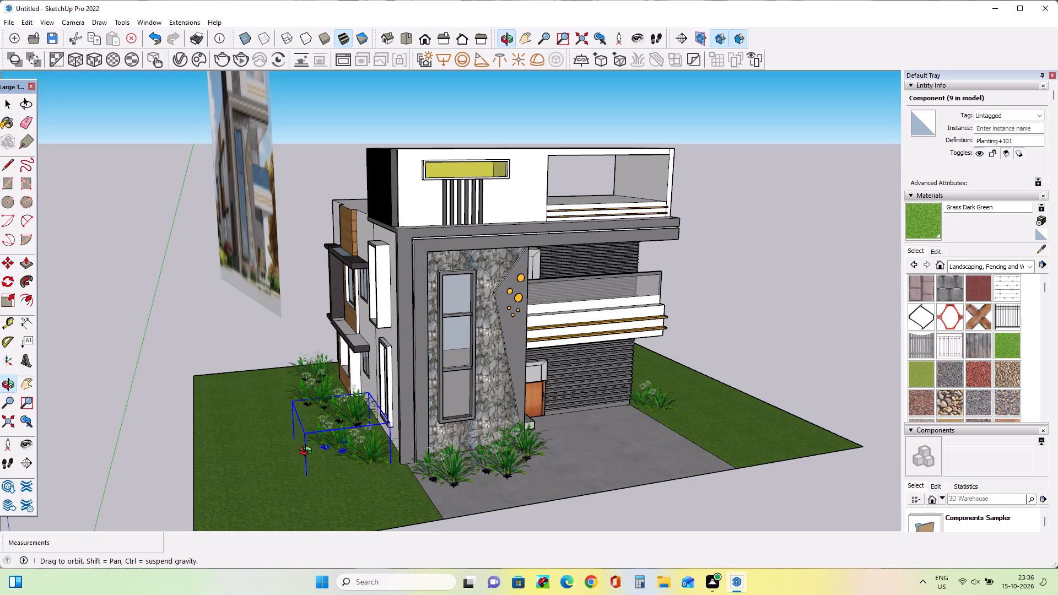
middle_click_drag(308, 452, 315, 440)
middle_click_drag(317, 441, 459, 416)
middle_click_drag(464, 420, 481, 427)
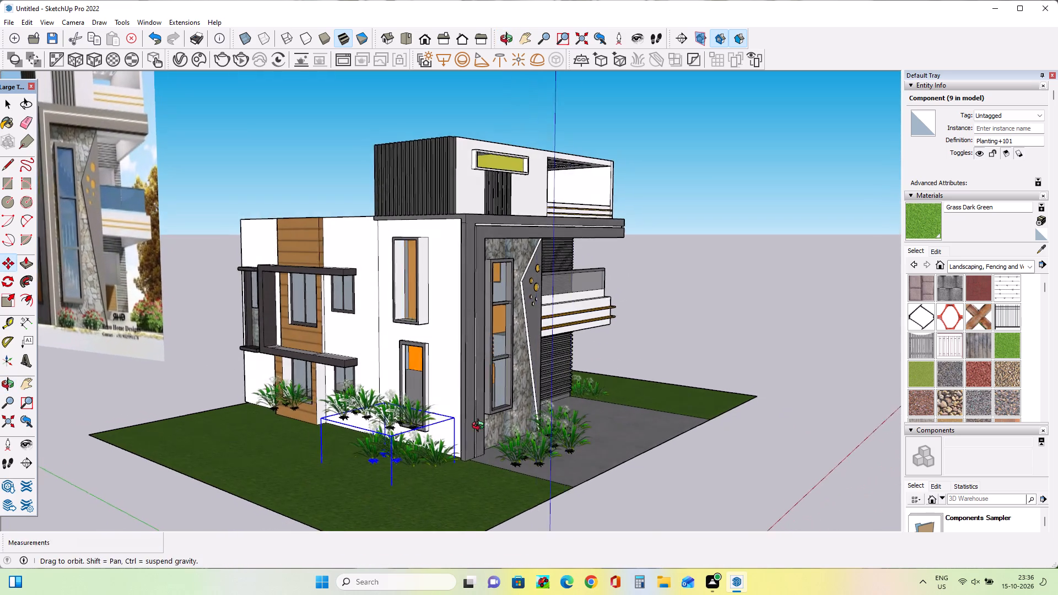
middle_click_drag(481, 427, 493, 429)
middle_click_drag(393, 446, 503, 472)
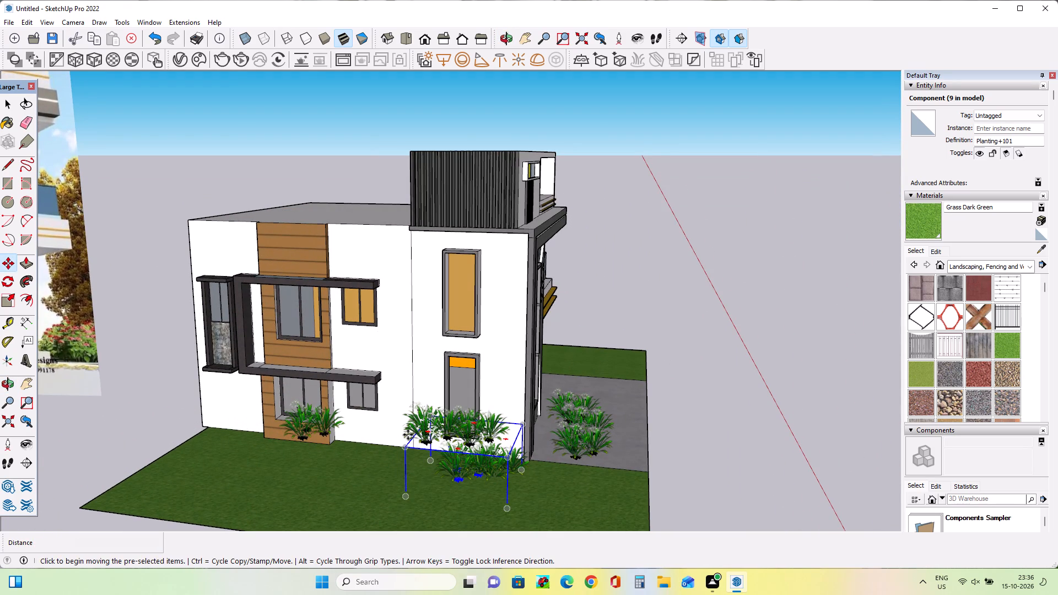
left_click(9, 102)
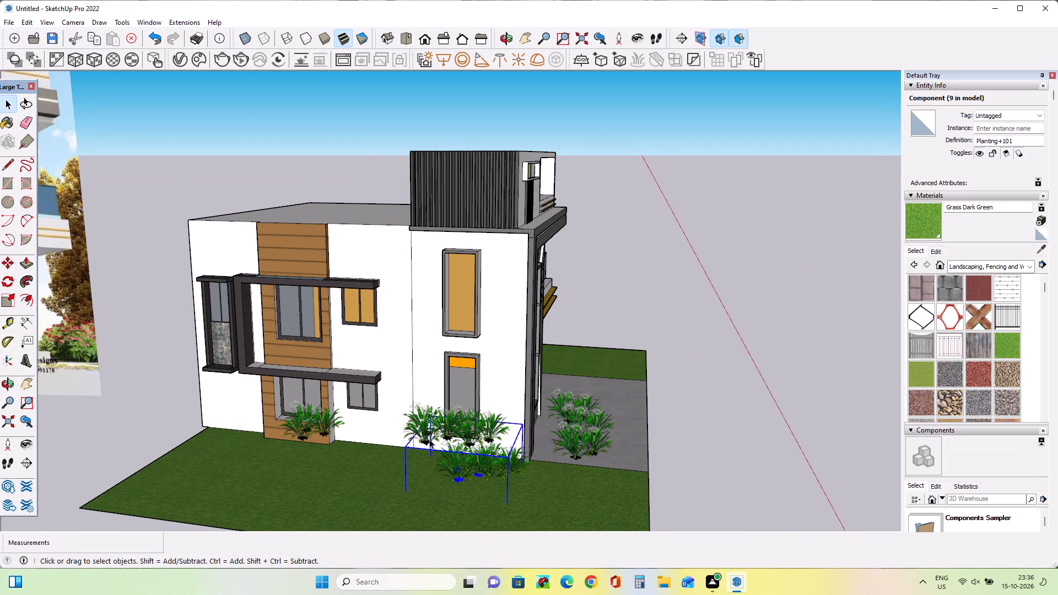
left_click(425, 430)
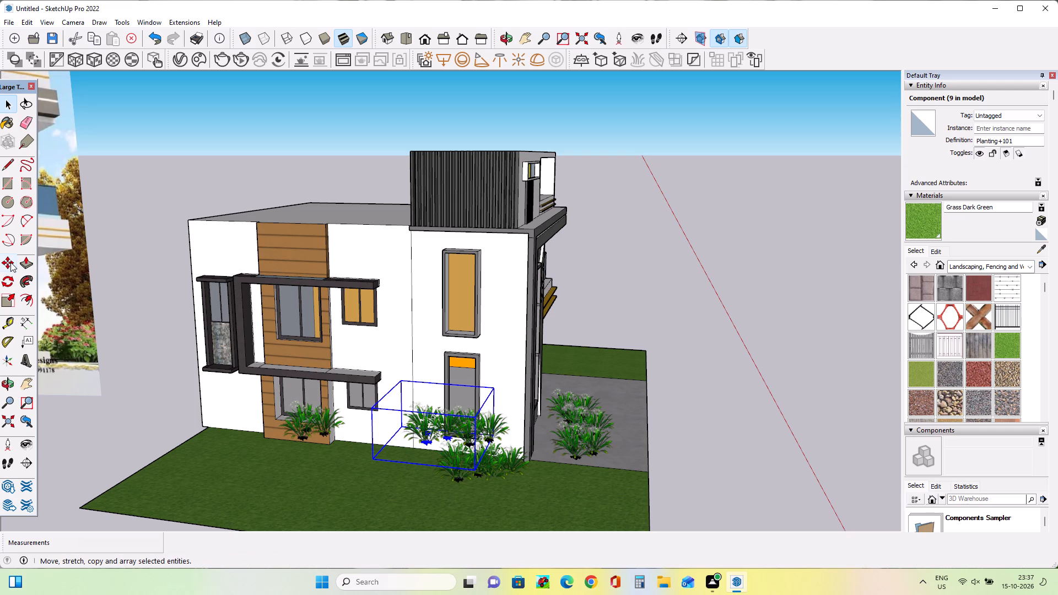
left_click(10, 262)
left_click(436, 439)
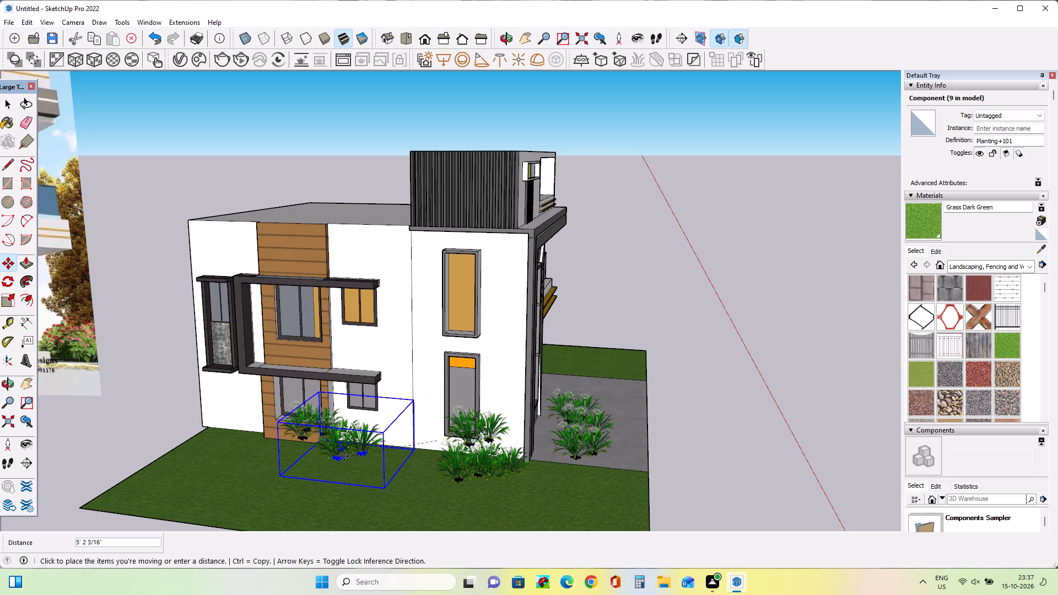
left_click(344, 454)
middle_click_drag(384, 465, 532, 407)
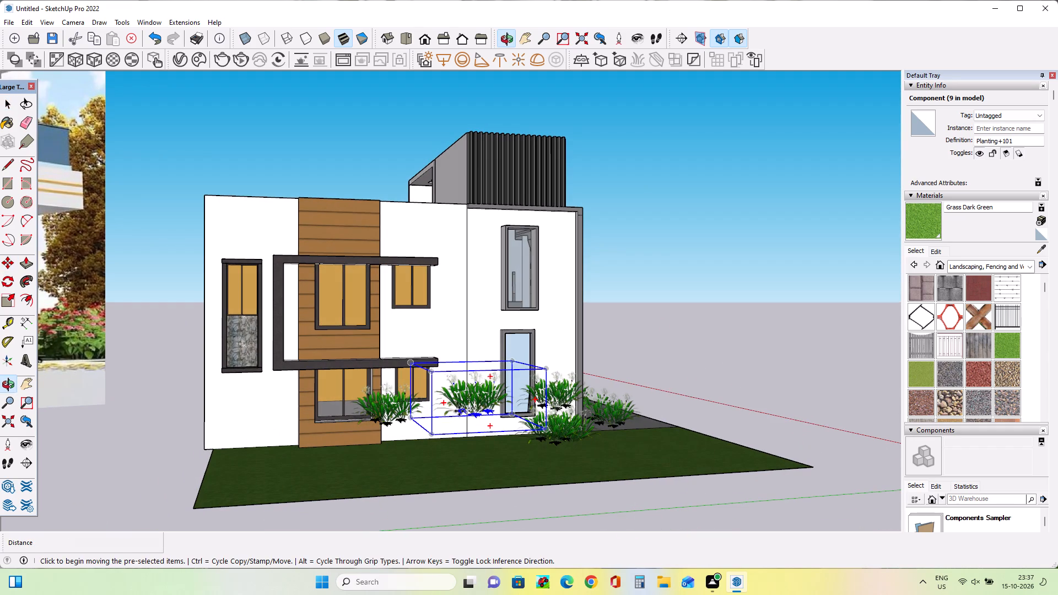
left_click(463, 413)
left_click(442, 453)
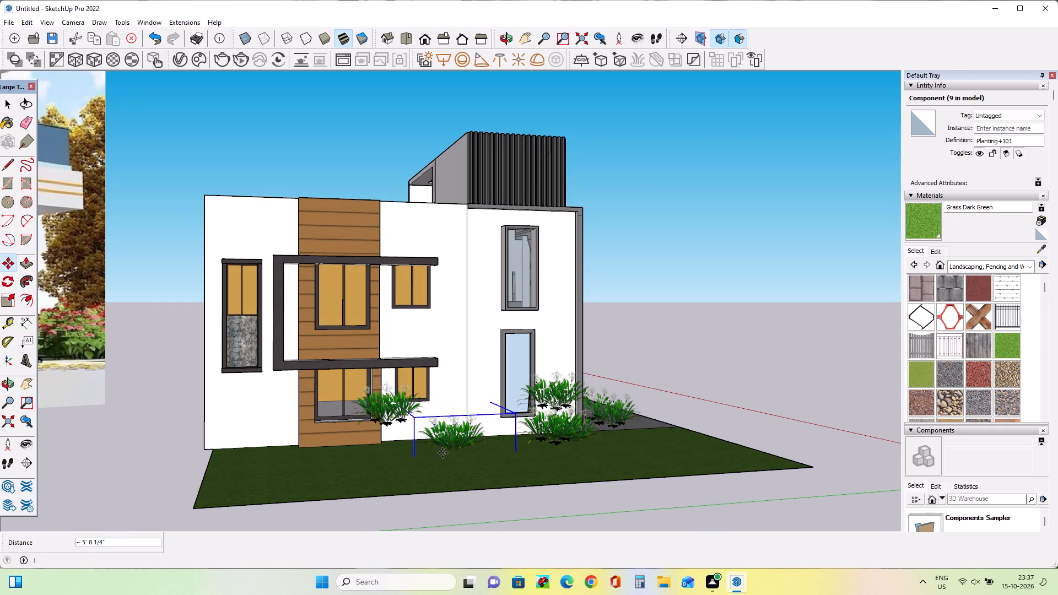
Move the plant below the wood-clad section's windows forward along the side wall, between the other left-lawn plants.
left_click(8, 102)
left_click(393, 403)
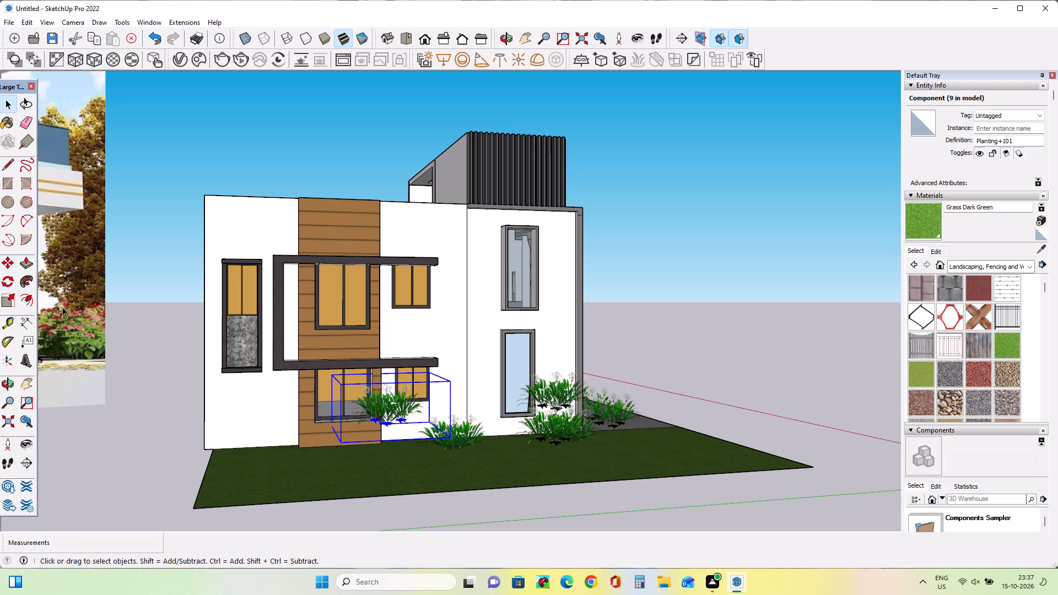
left_click(9, 266)
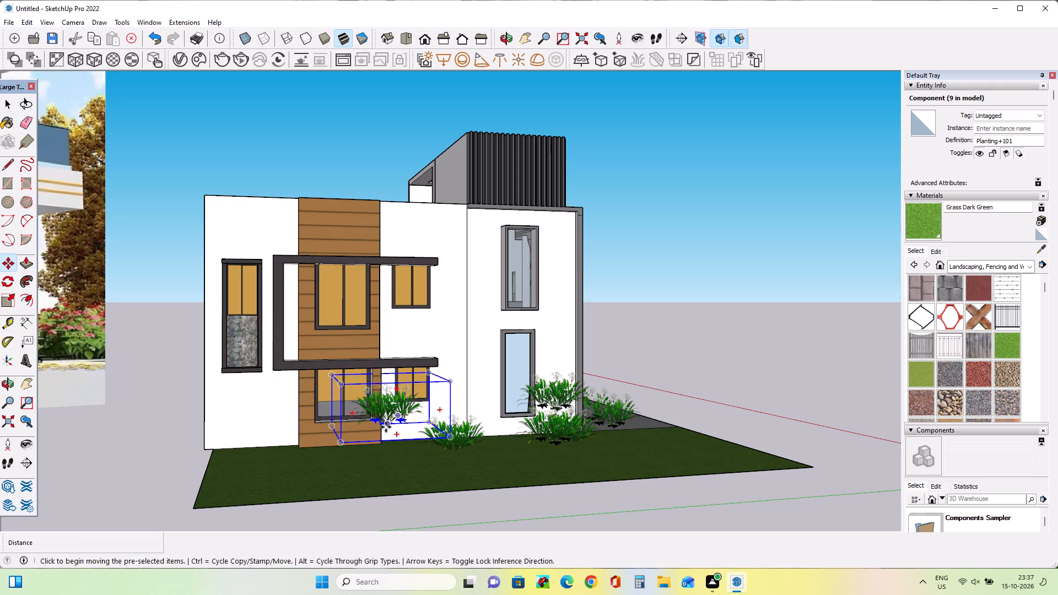
left_click(386, 427)
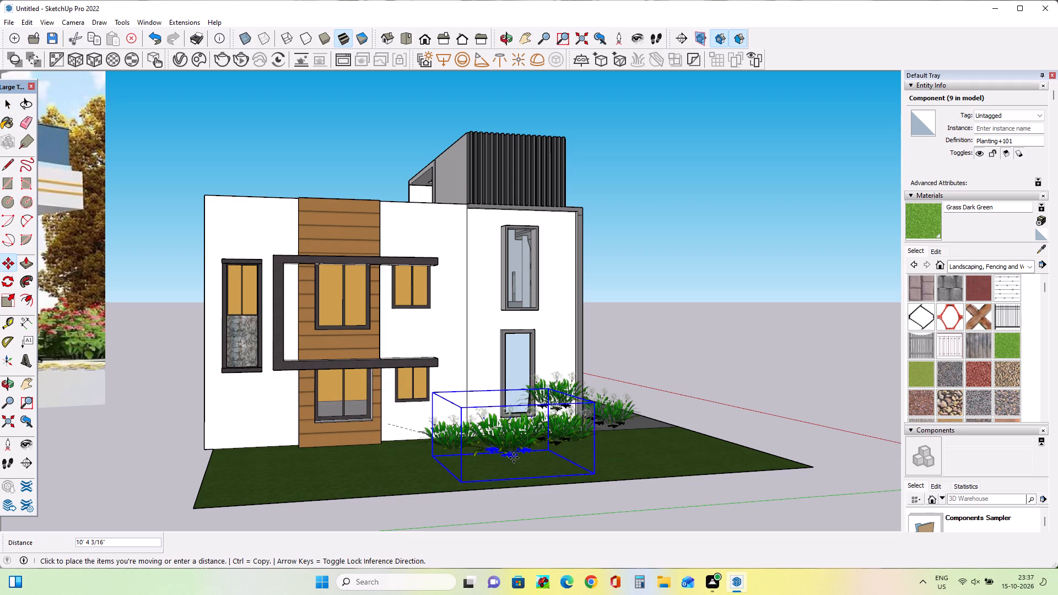
left_click(512, 443)
middle_click_drag(520, 421, 487, 490)
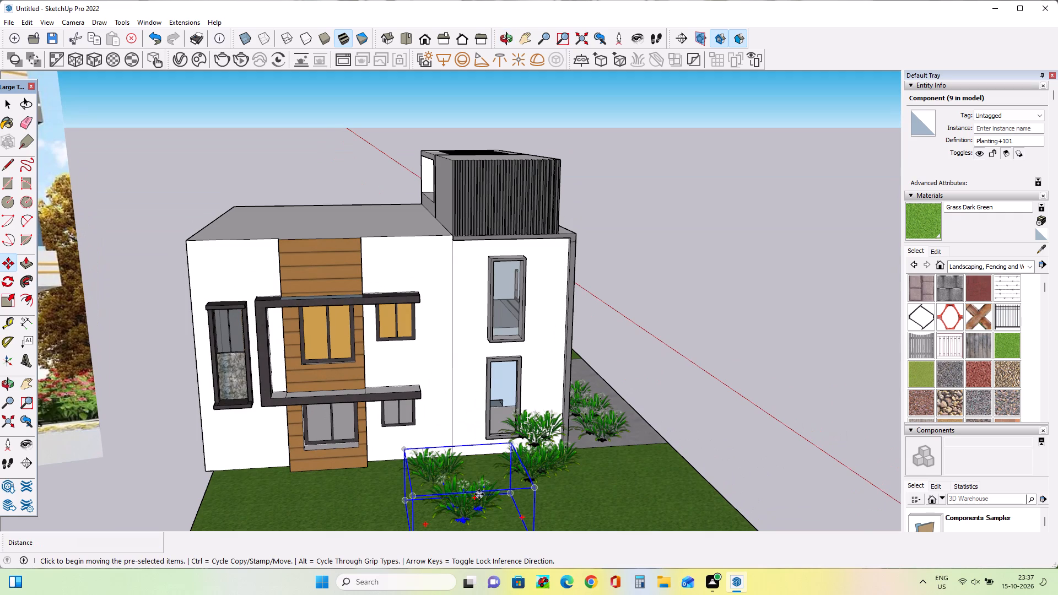
left_click(479, 494)
left_click(496, 455)
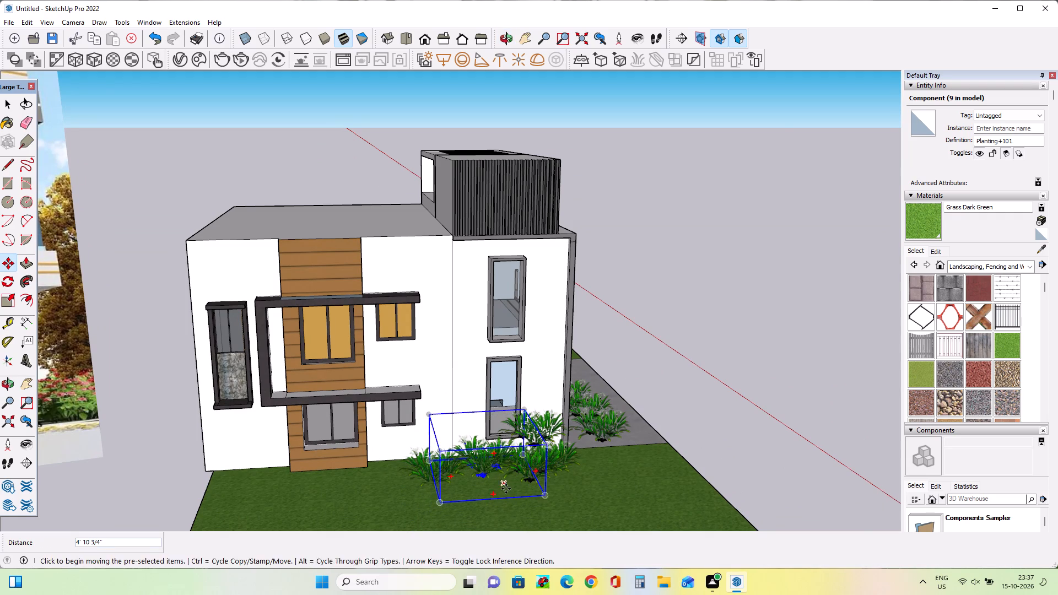
Readjust the same plant's position from several views, shifting it about 1' 11" and finally about 9' 4" along the side lawn.
middle_click_drag(505, 489, 447, 409)
left_click(427, 405)
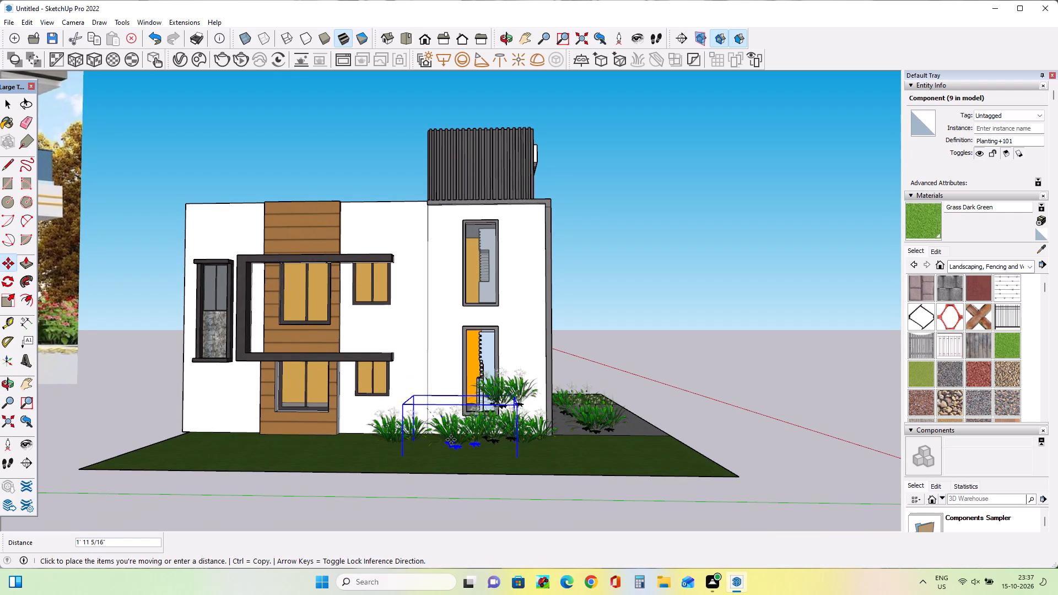
left_click(452, 445)
middle_click_drag(523, 461, 262, 539)
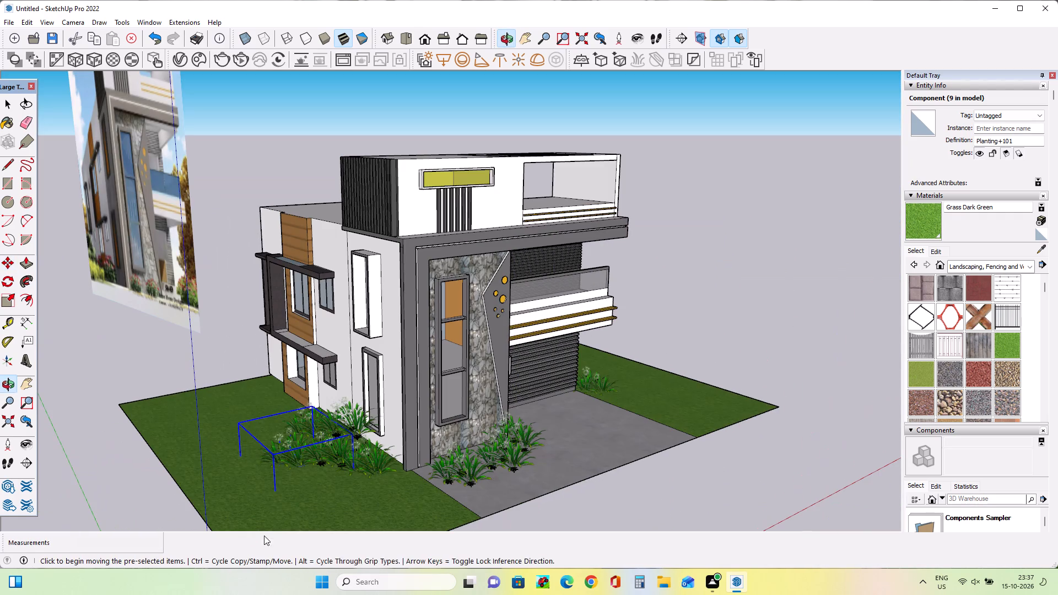
left_click(302, 444)
left_click(320, 422)
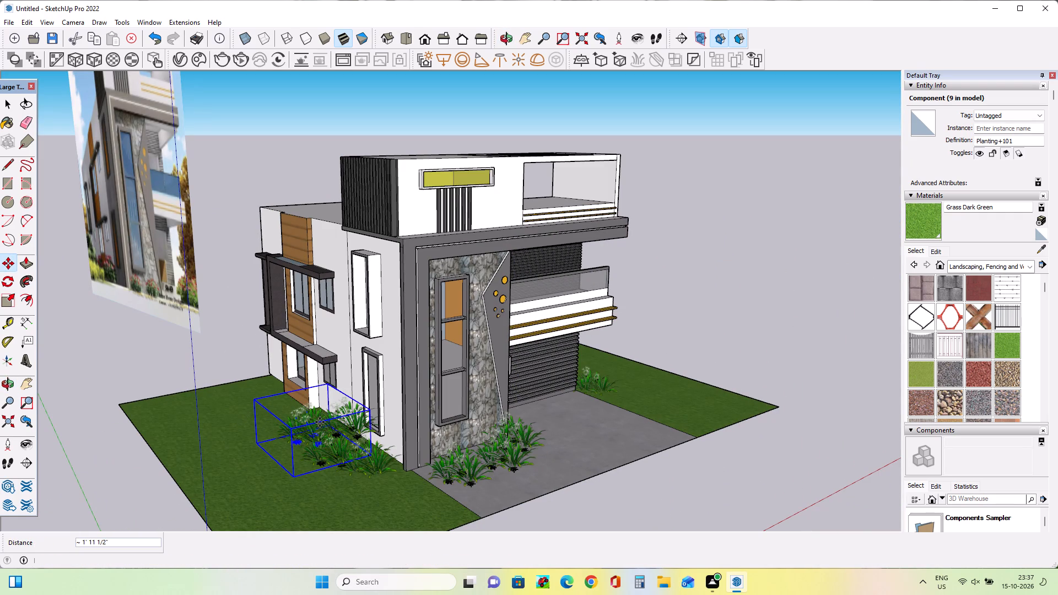
middle_click_drag(293, 473, 460, 396)
left_click(386, 419)
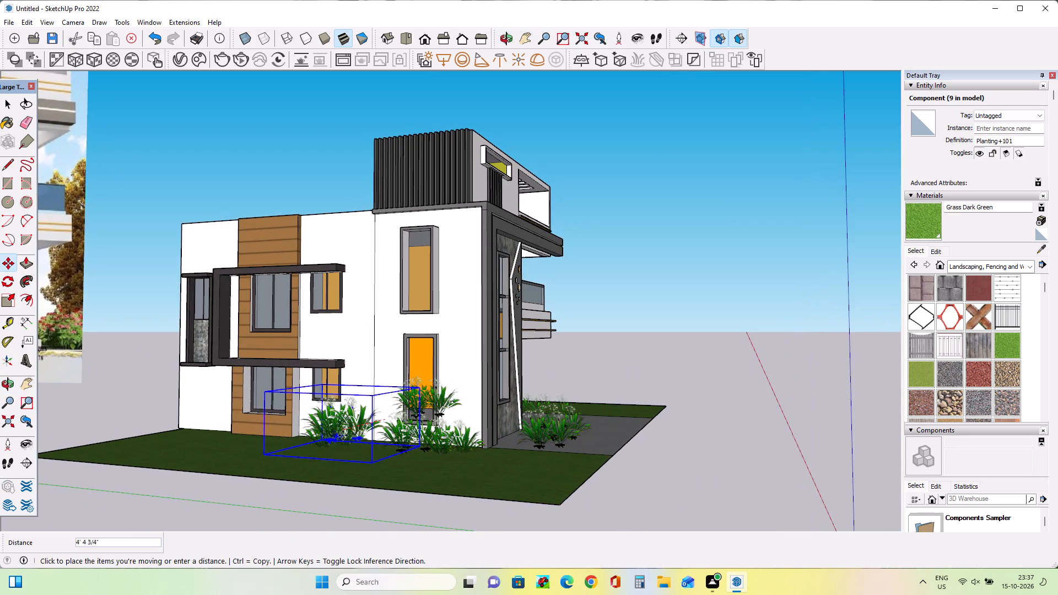
left_click(373, 432)
middle_click_drag(378, 429, 778, 435)
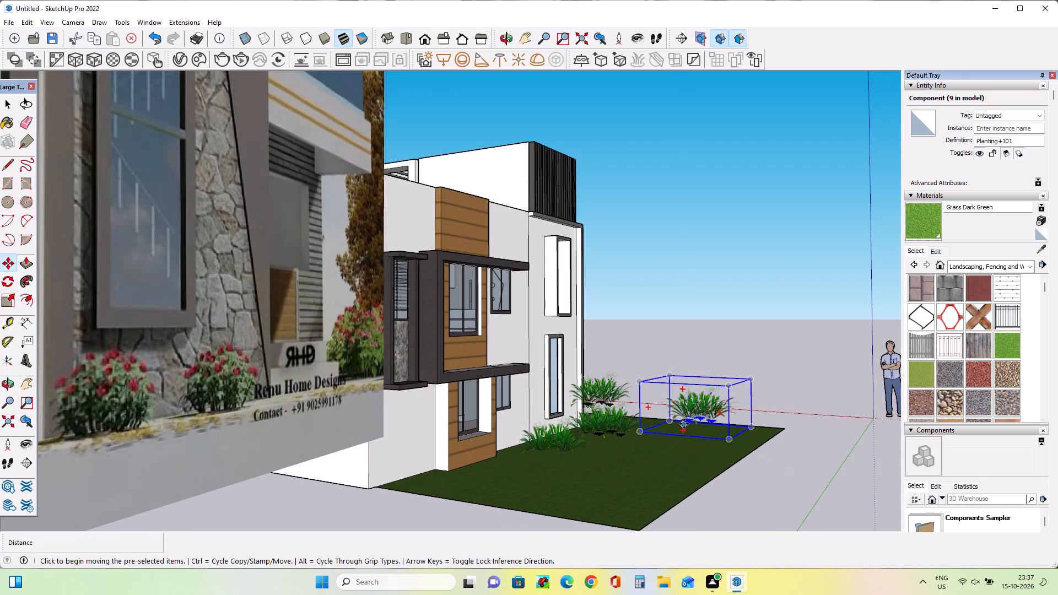
left_click(684, 424)
left_click(568, 435)
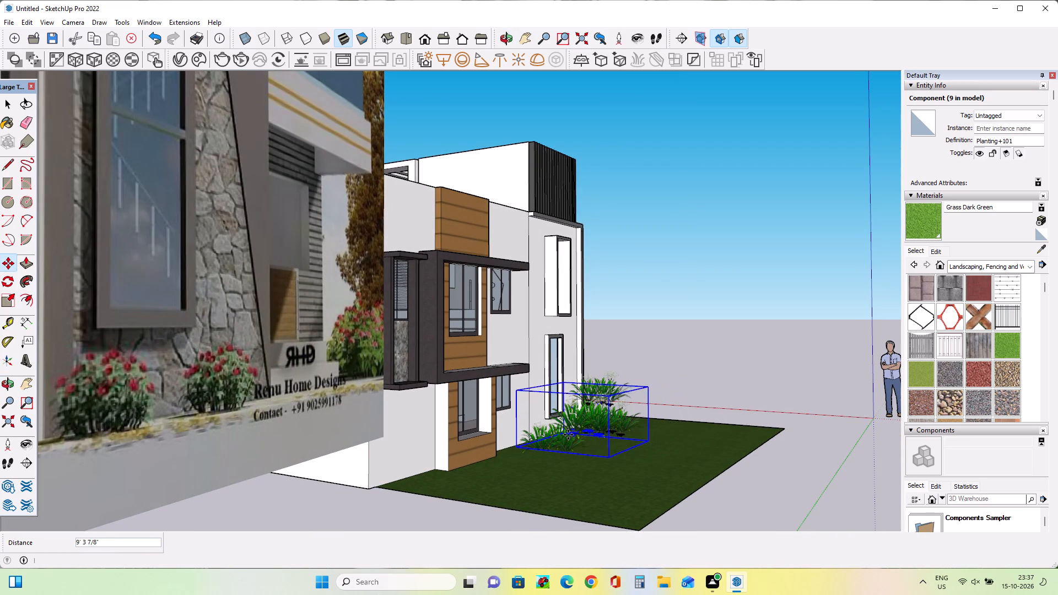
Move the rearmost plant onto the lawn in front of the side wall's wood-clad strip.
middle_click_drag(659, 446, 496, 461)
middle_click_drag(525, 451, 446, 466)
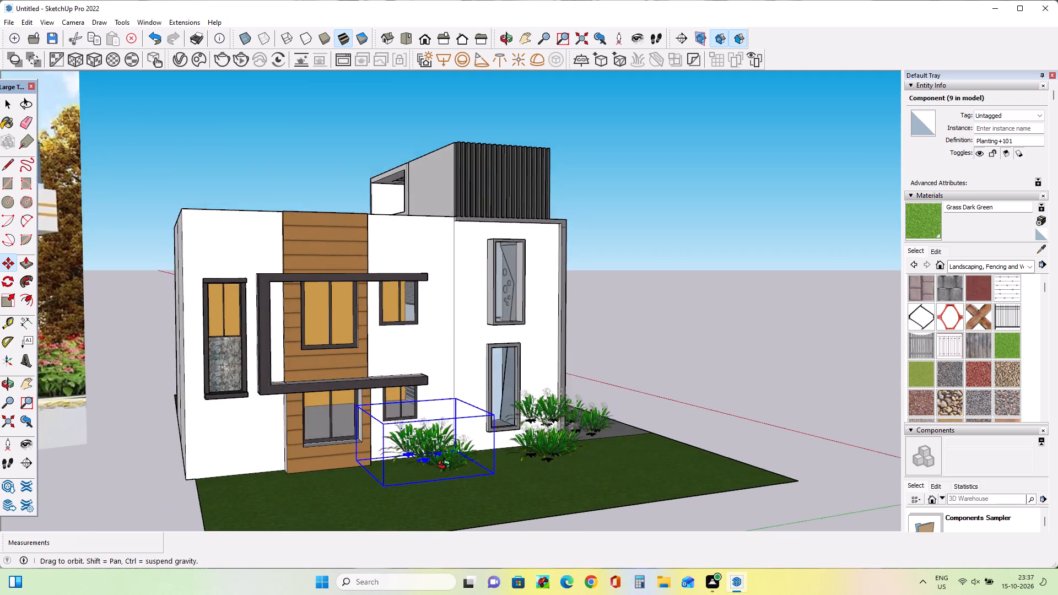
middle_click_drag(446, 466, 290, 479)
scroll(246, 429, "up", 3)
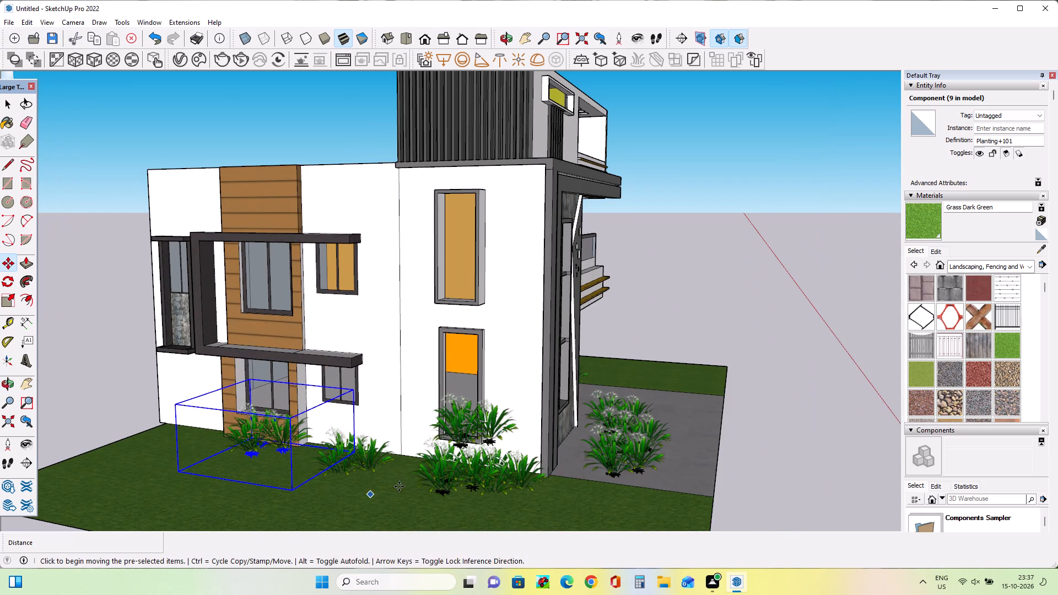
middle_click_drag(399, 486, 333, 488)
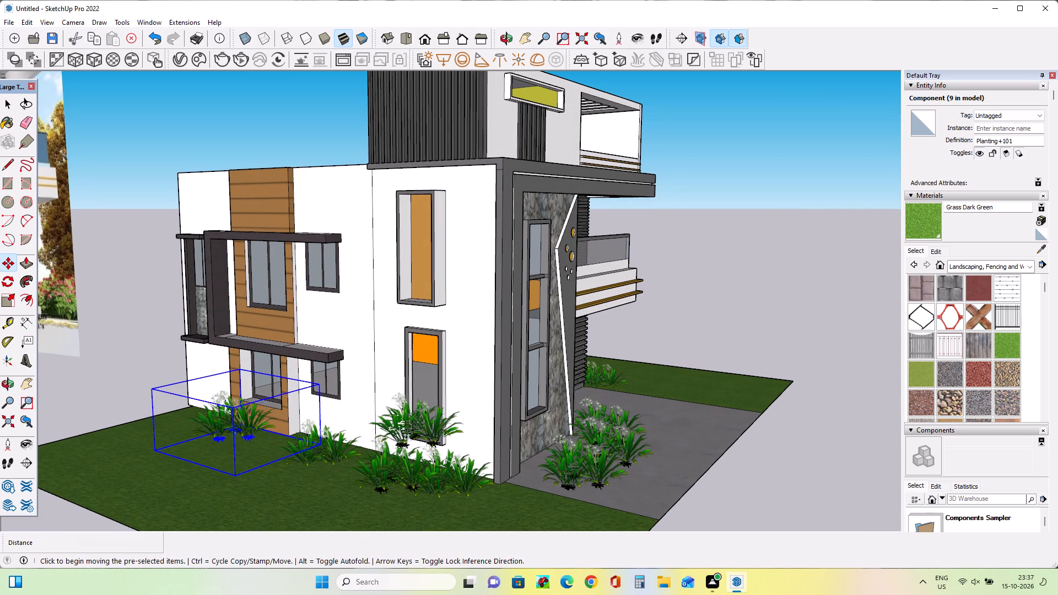
left_click(4, 98)
left_click(135, 176)
middle_click_drag(230, 374, 408, 342)
left_click(342, 420)
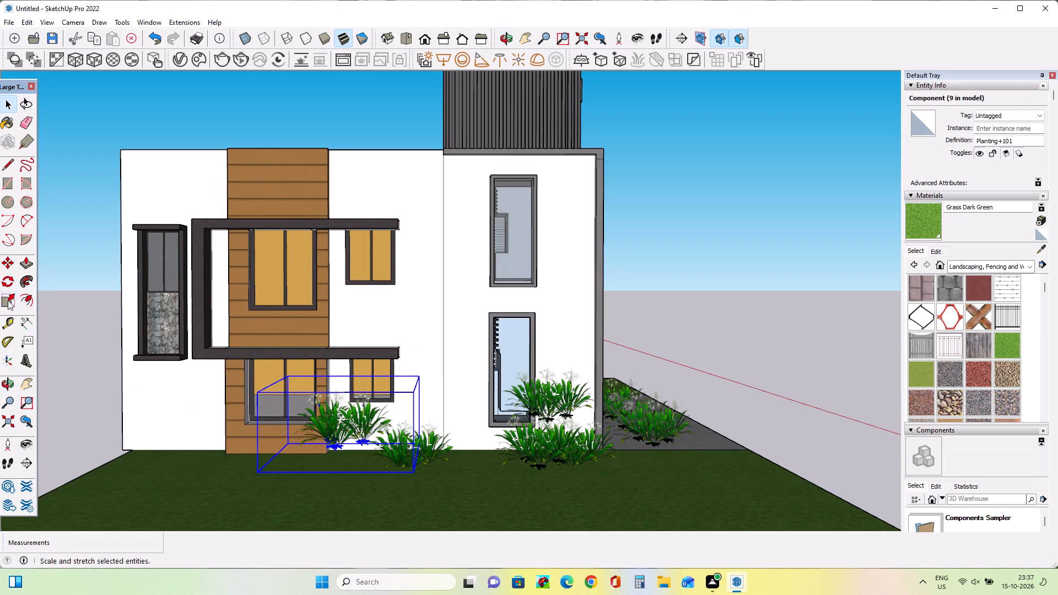
left_click(7, 253)
left_click(10, 271)
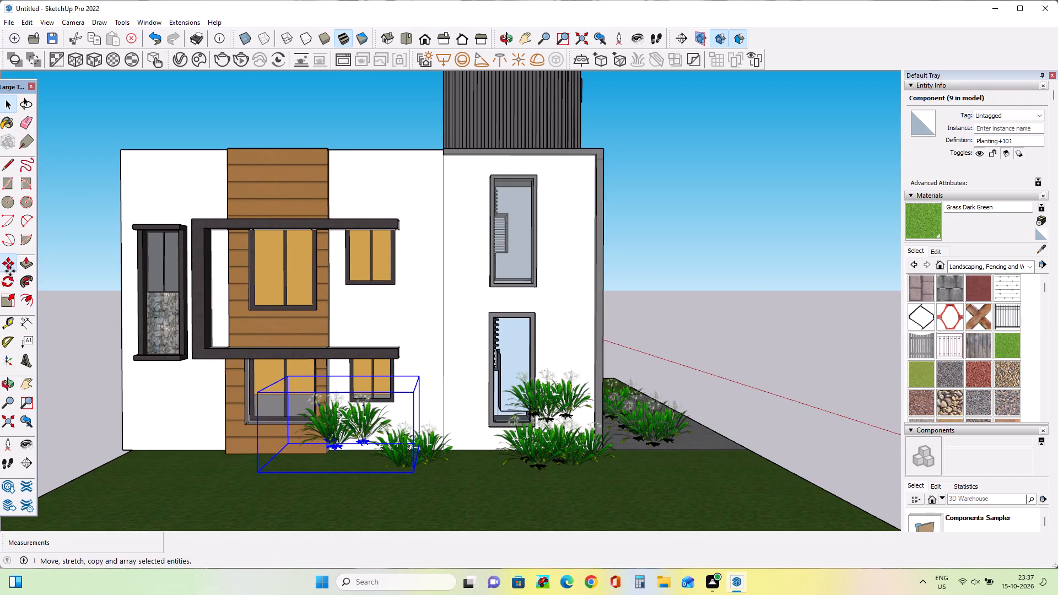
left_click(326, 424)
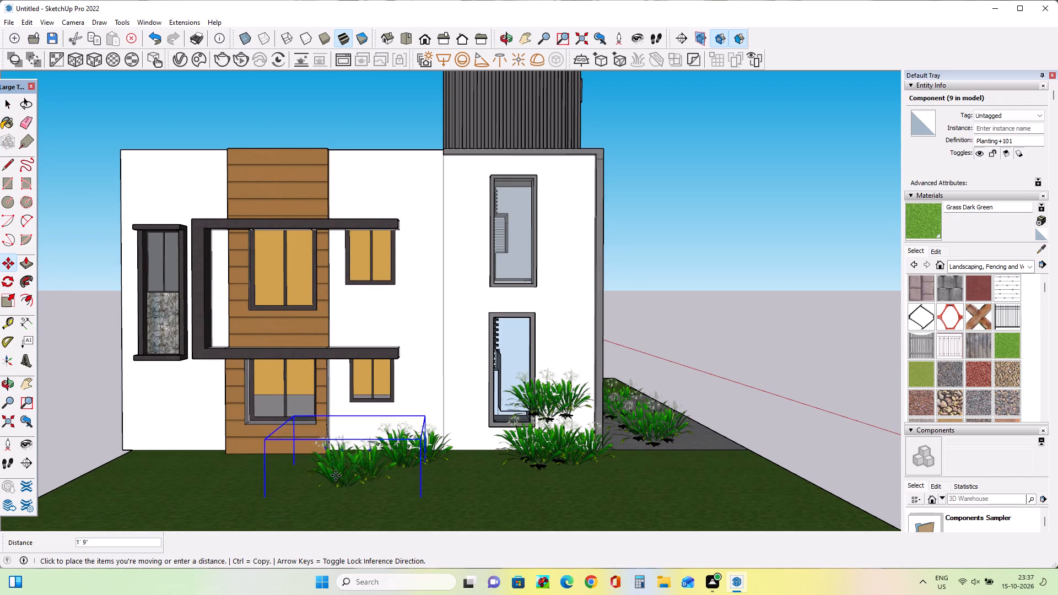
left_click(339, 471)
Move the plant by the side wall's lower tall window about 14' 2" back along the wall to the rear of the lawn.
middle_click_drag(503, 473, 327, 499)
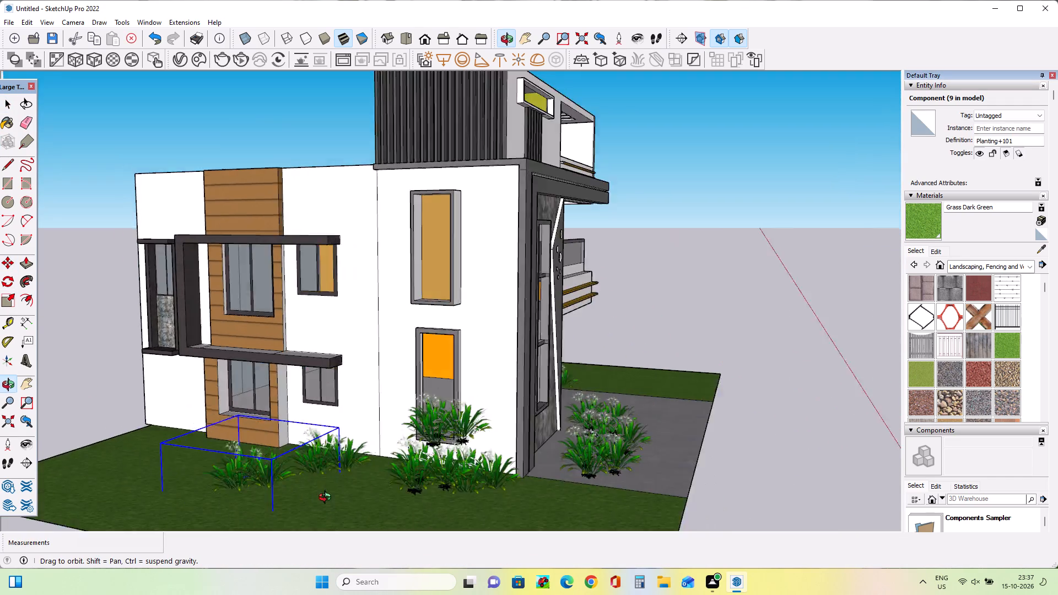
middle_click_drag(327, 499, 252, 512)
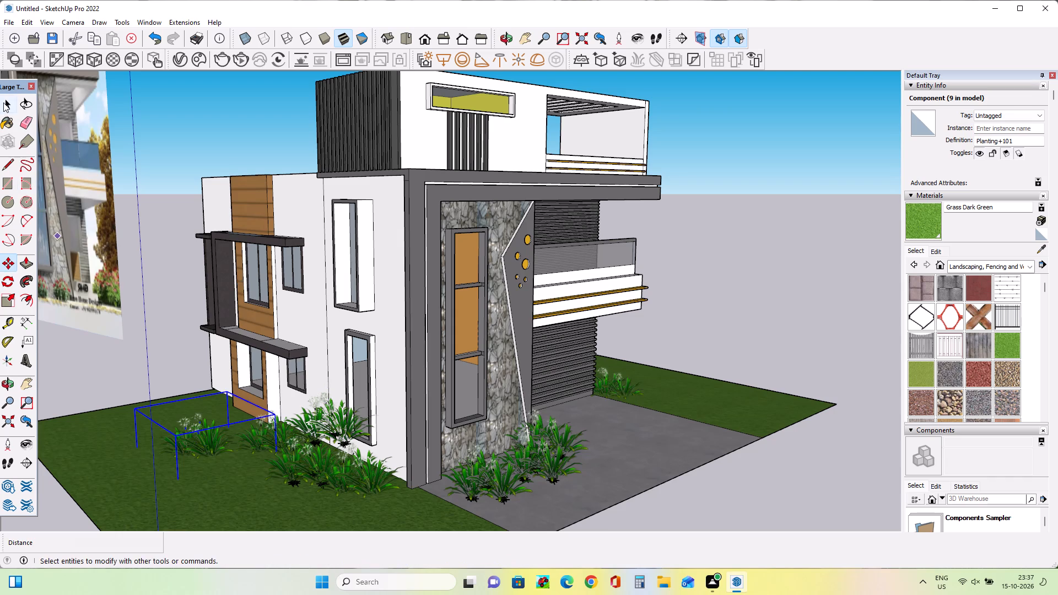
left_click(3, 102)
left_click(158, 232)
left_click(317, 431)
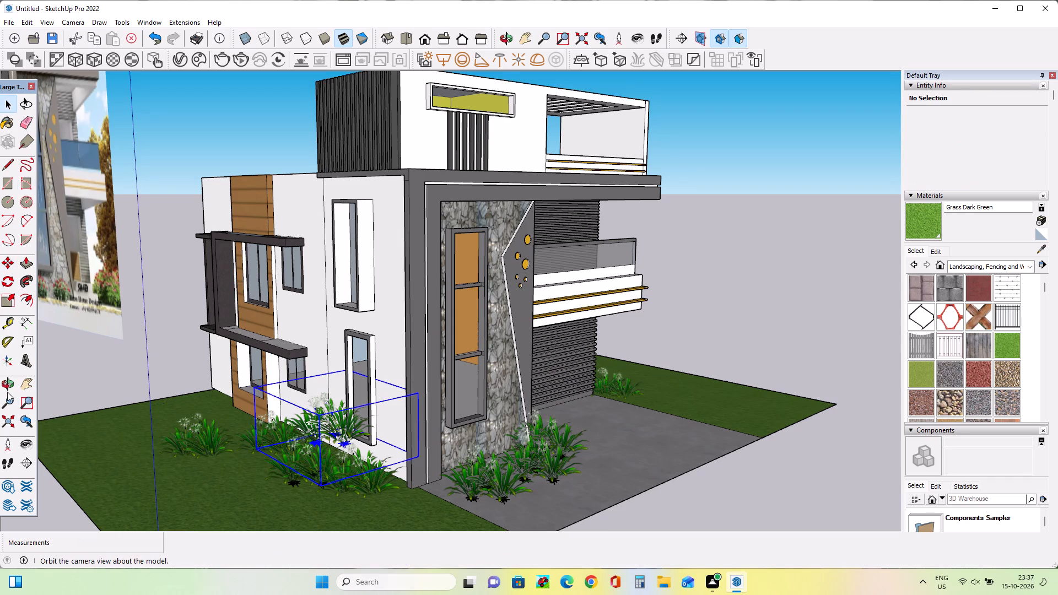
left_click(5, 260)
left_click(345, 443)
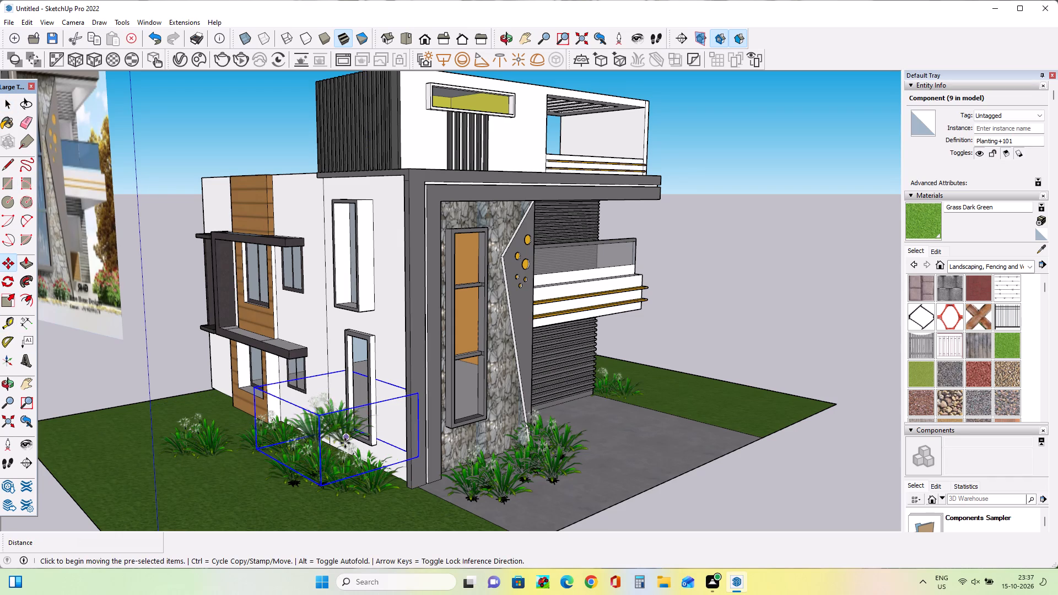
left_click(222, 415)
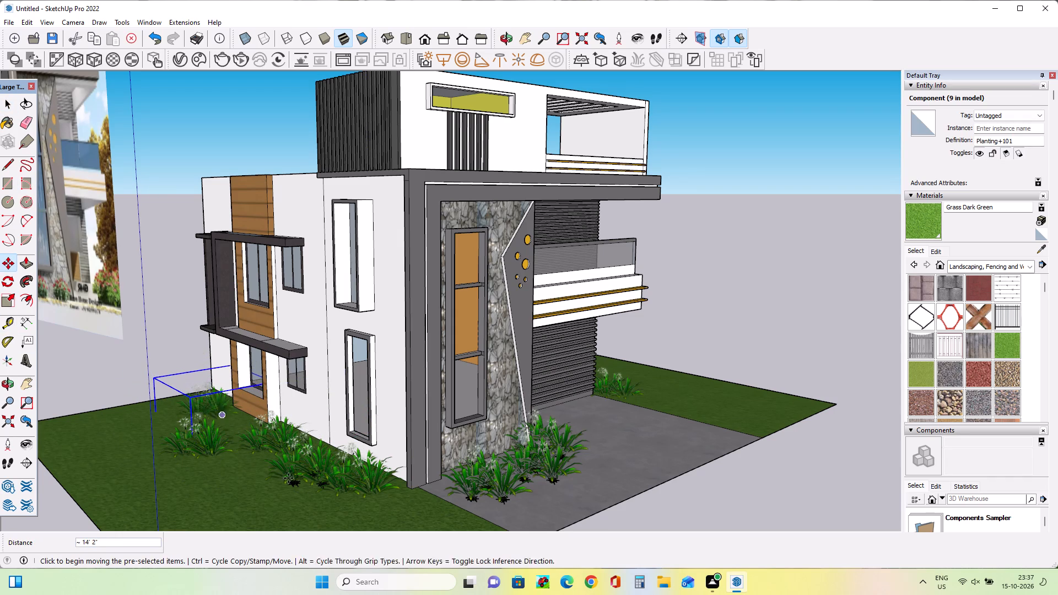
Copy the rear plant and move the copy onto the side lawn, in front of the row along the wall.
middle_click_drag(317, 490, 350, 452)
middle_click_drag(334, 482, 516, 439)
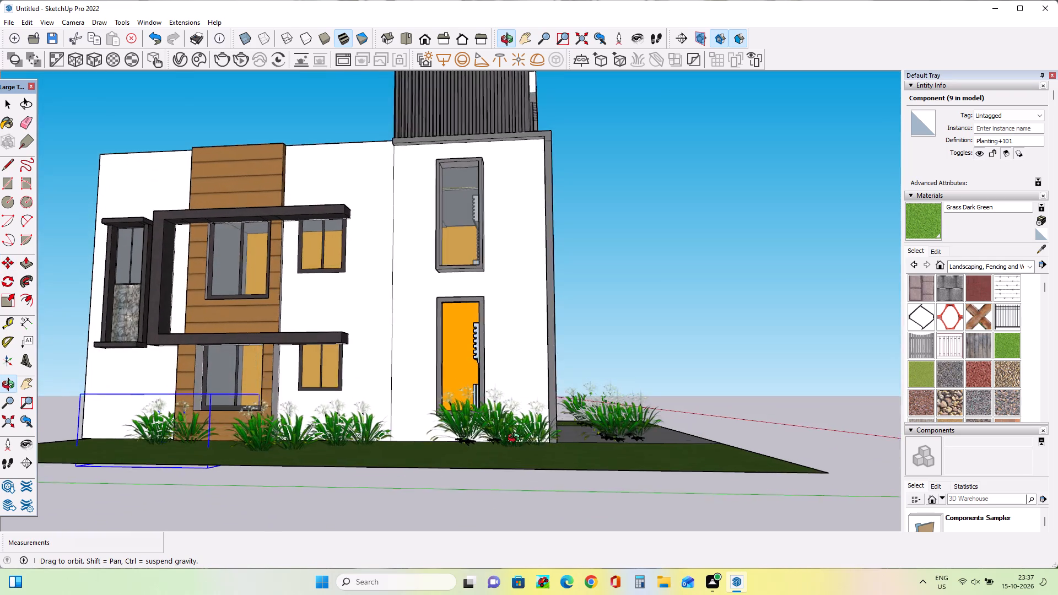
middle_click_drag(516, 439, 524, 507)
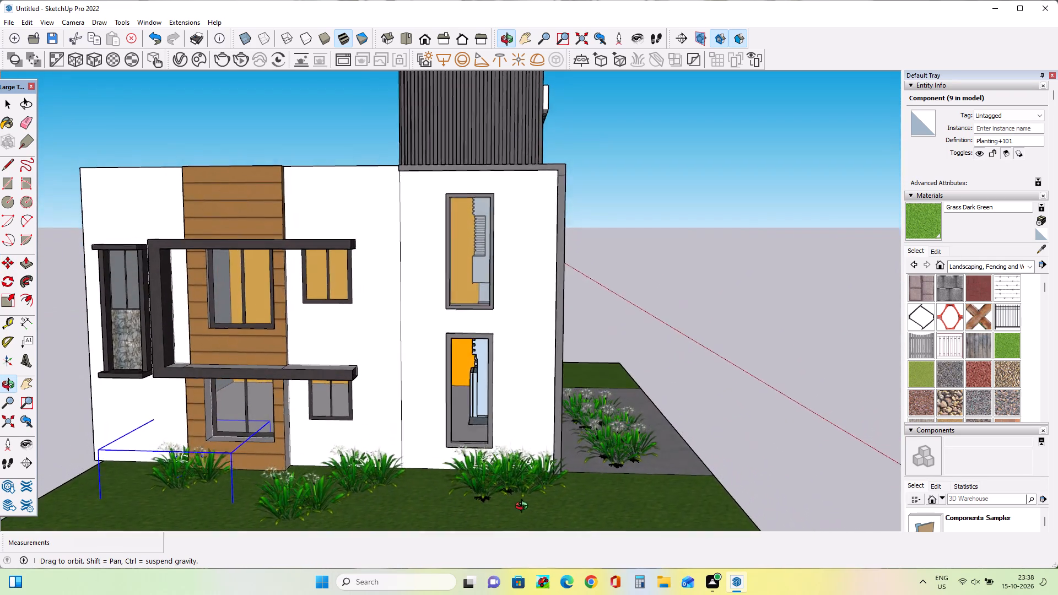
middle_click_drag(524, 507, 90, 503)
middle_click_drag(509, 496, 684, 485)
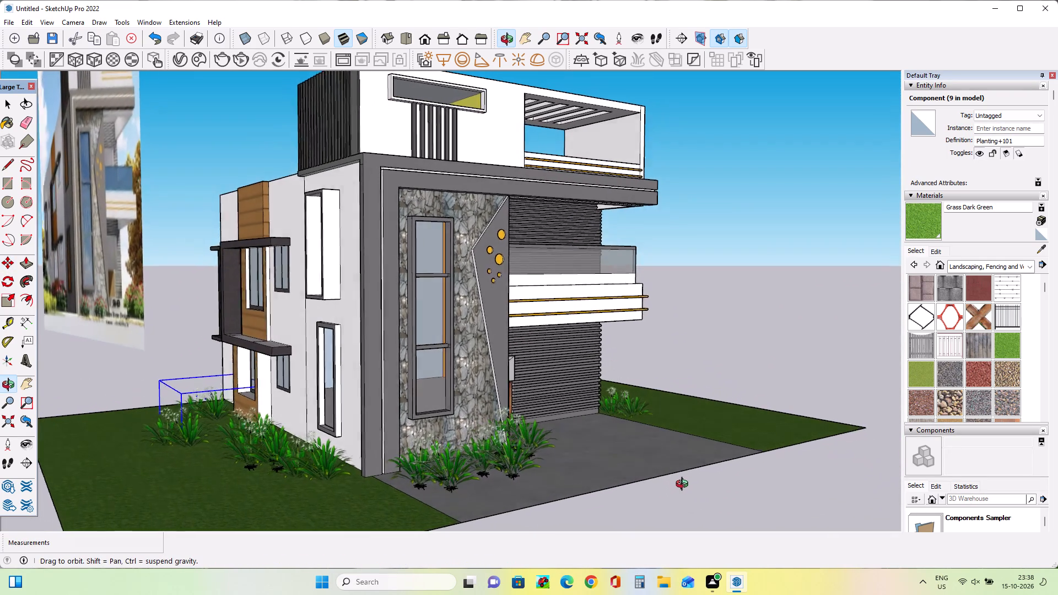
middle_click_drag(684, 485, 695, 487)
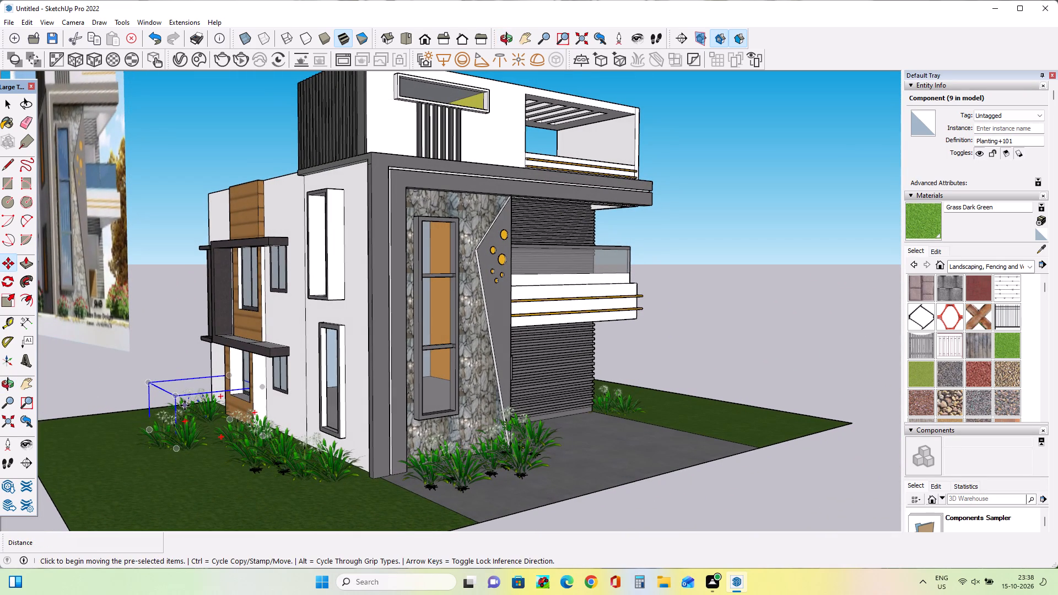
left_click(176, 406)
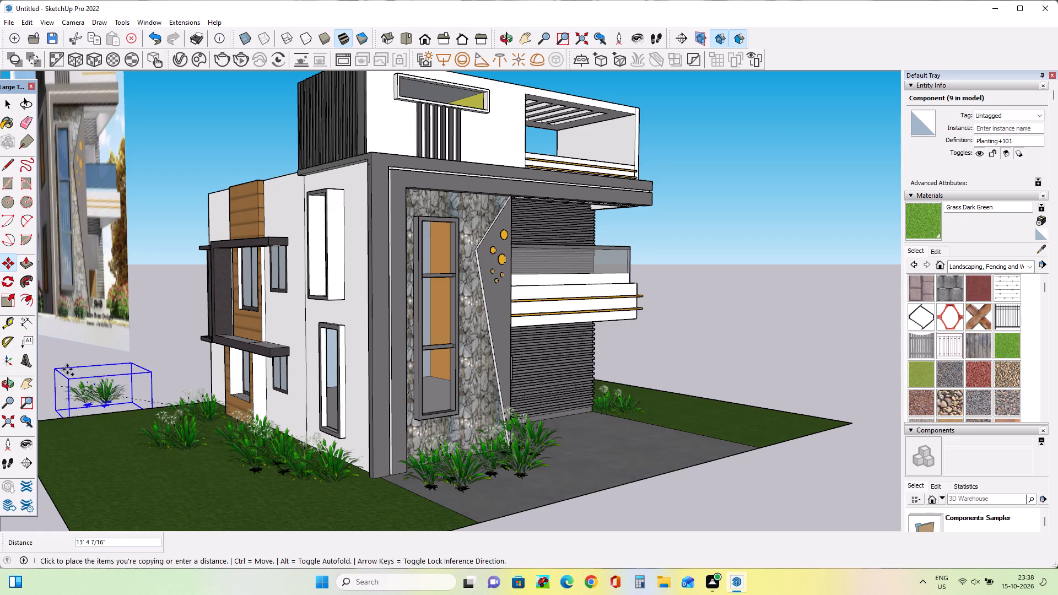
left_click(78, 380)
left_click(120, 397)
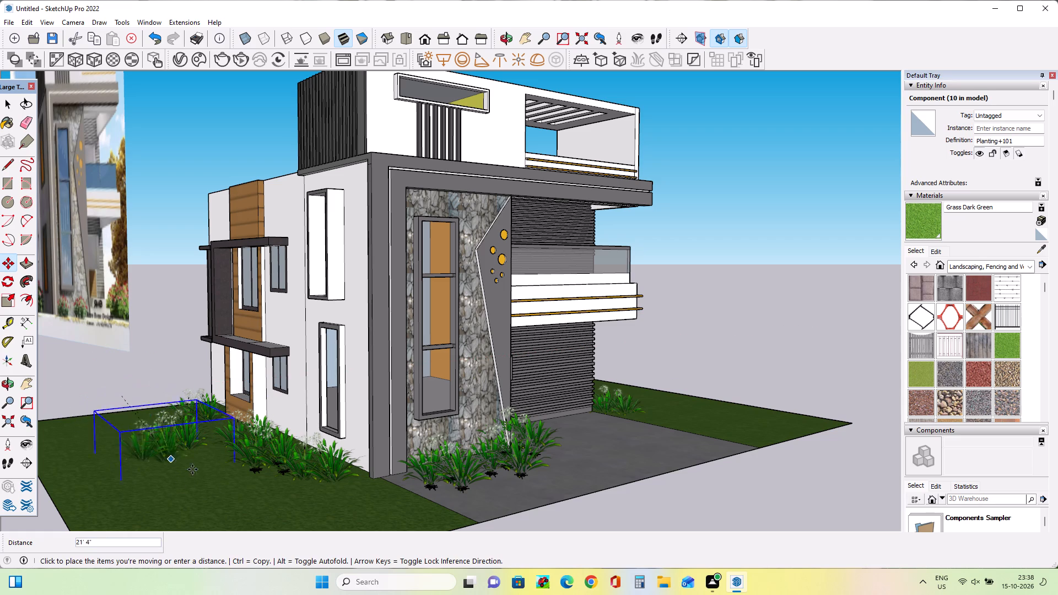
left_click(225, 473)
Copy the new plant about 4' 4" forward along the side lawn, towards the house's front corner.
left_click(225, 473)
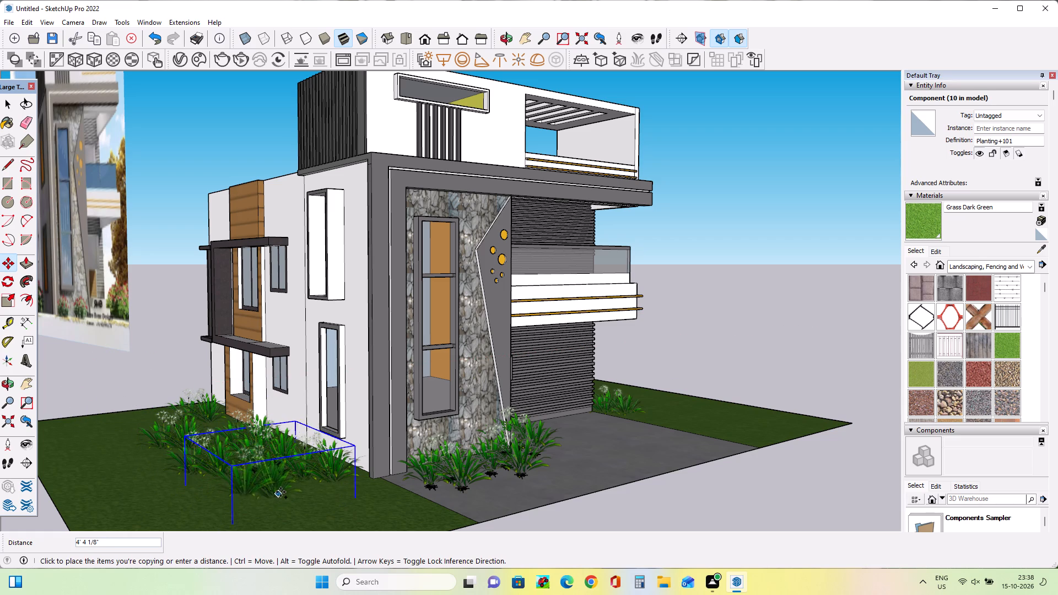
left_click(281, 490)
Make another copy of this plant and move it about 7' 7" onto the lawn in front of the wood-clad strip.
left_click(263, 488)
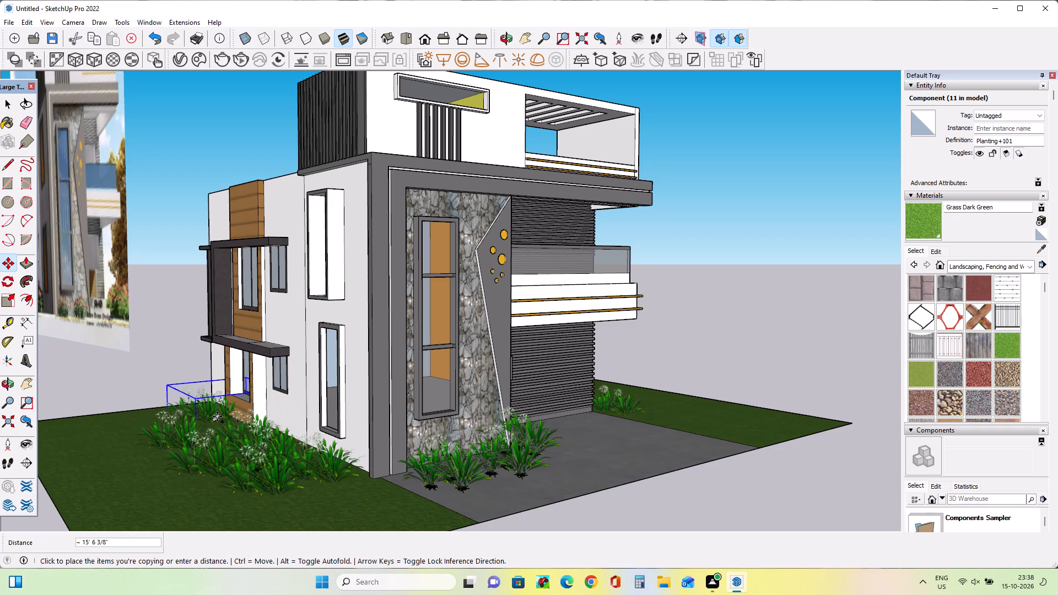
left_click(205, 428)
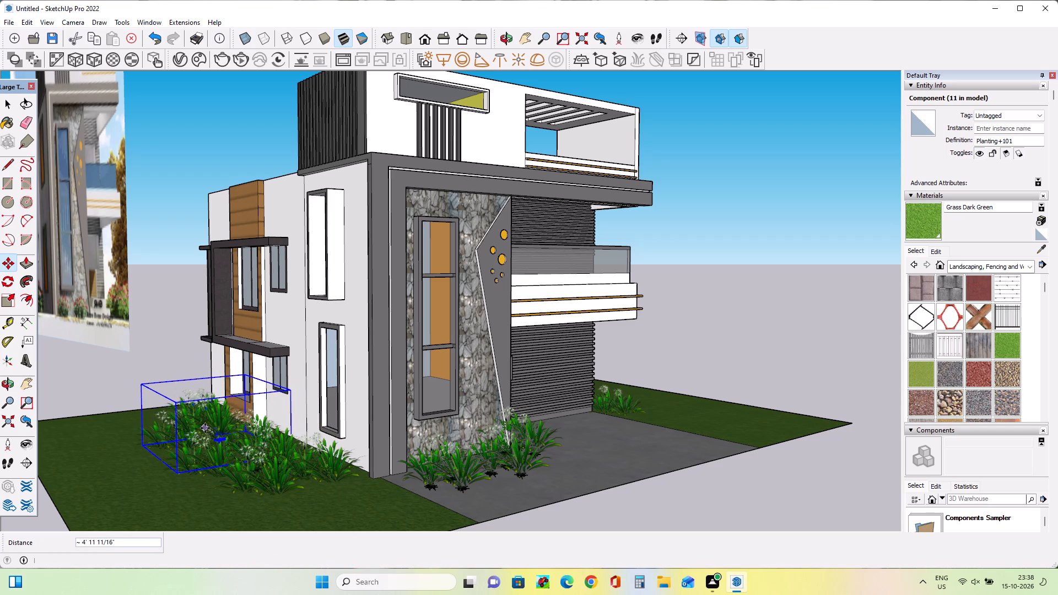
middle_click_drag(236, 461, 511, 423)
left_click(416, 434)
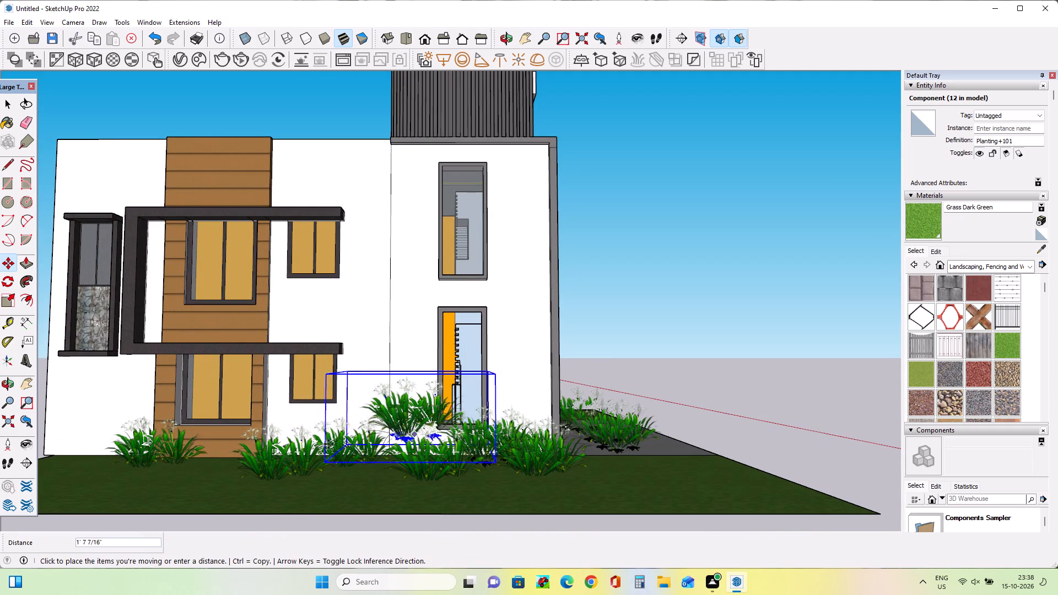
left_click(203, 482)
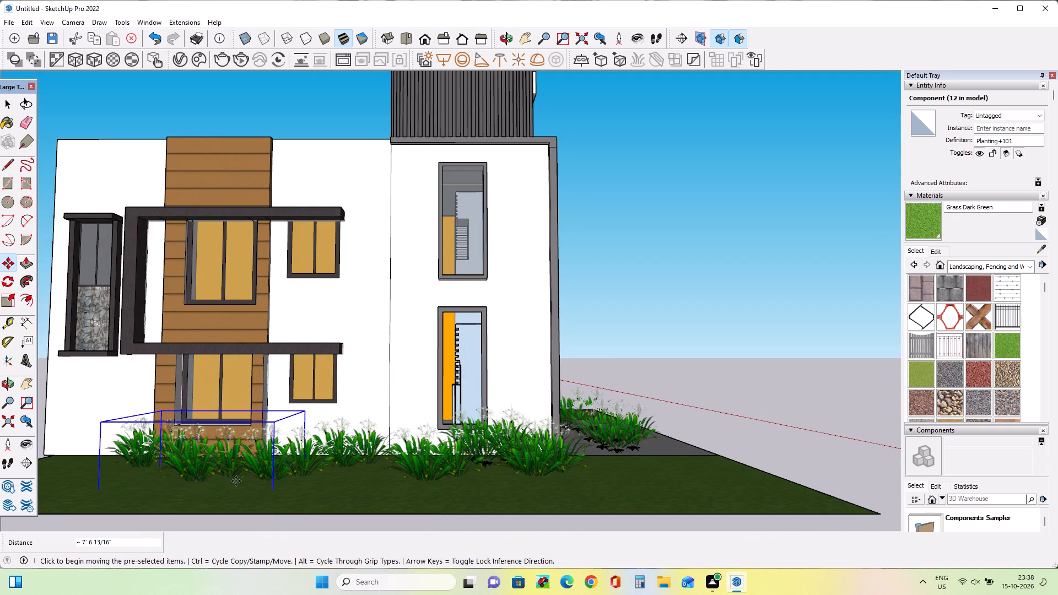
Clear the selection and examine the side lawn planting and the front of the house from several angles.
middle_click_drag(516, 436, 294, 478)
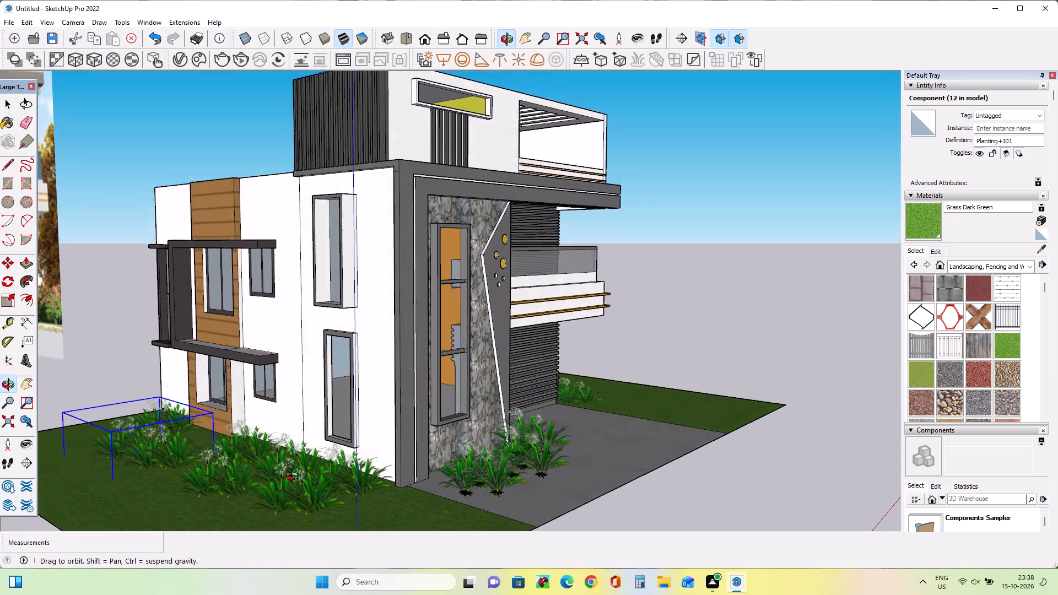
middle_click_drag(294, 478, 225, 477)
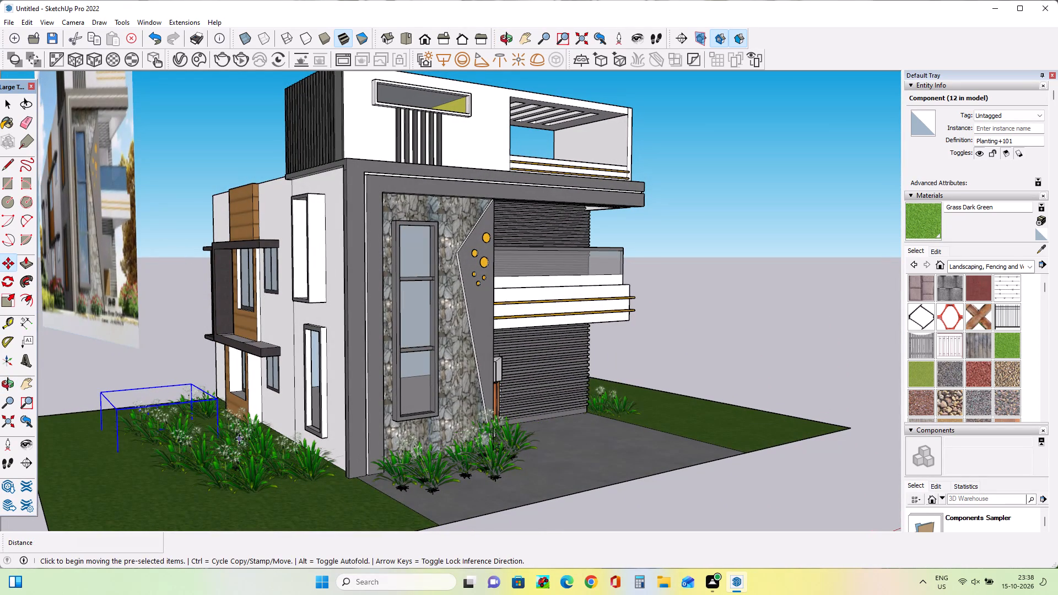
middle_click_drag(256, 439, 286, 443)
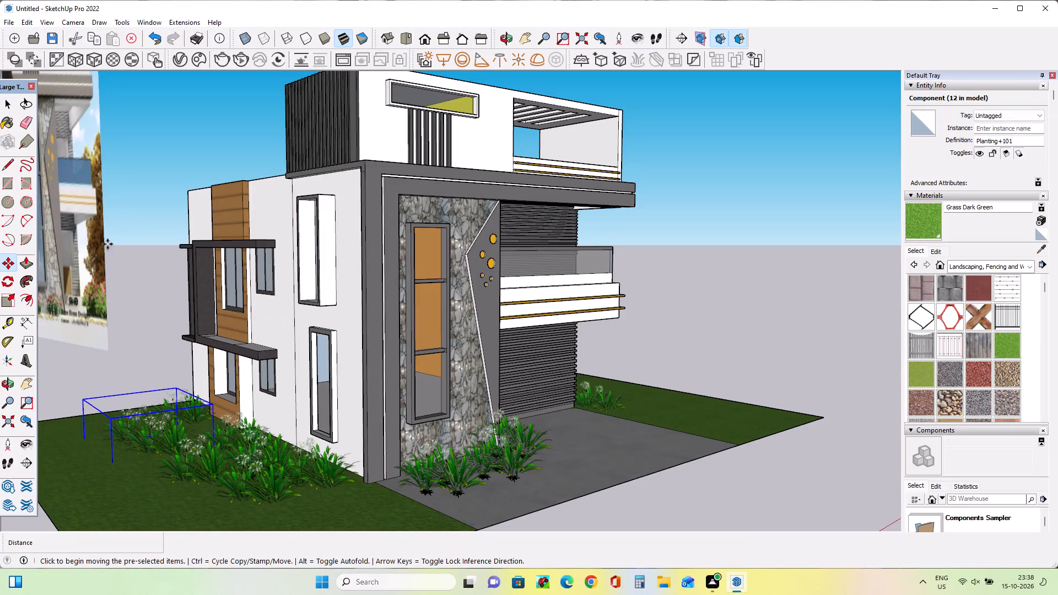
left_click(6, 102)
left_click(208, 81)
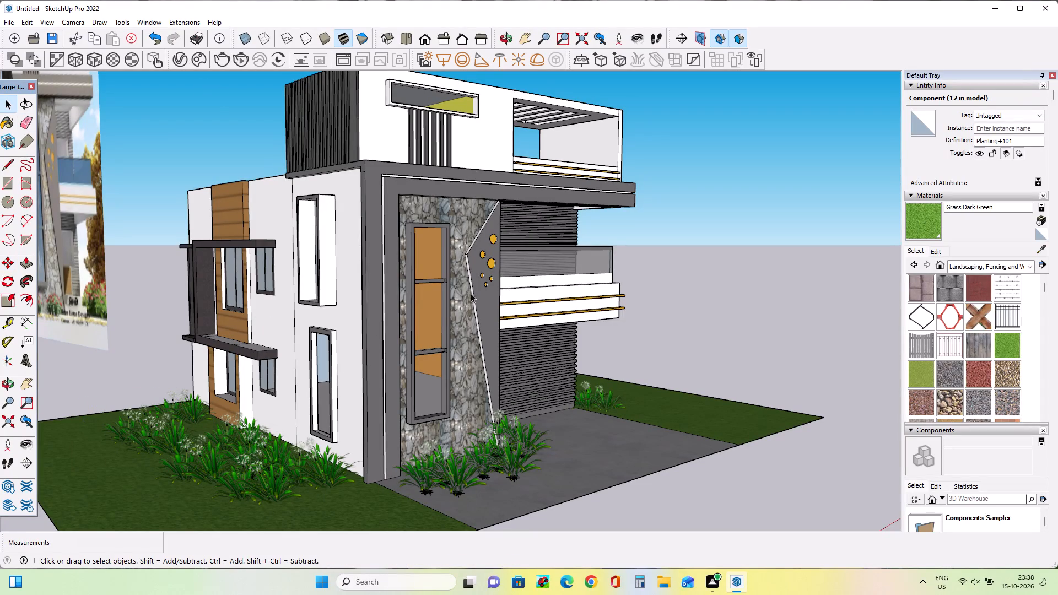
left_click(31, 380)
left_click_drag(318, 372, 322, 381)
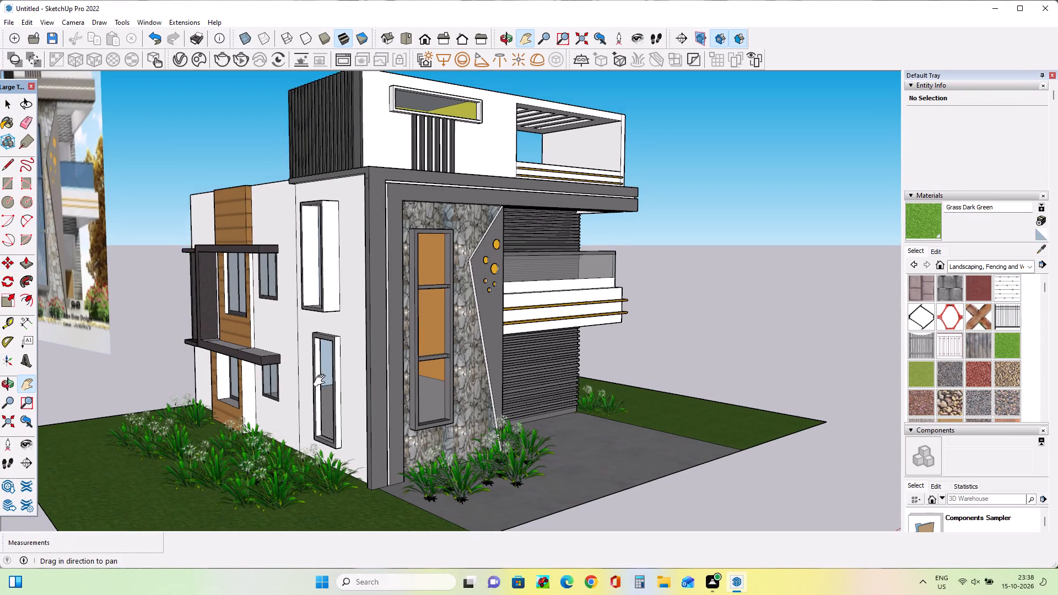
left_click_drag(322, 381, 323, 387)
middle_click_drag(536, 419, 495, 416)
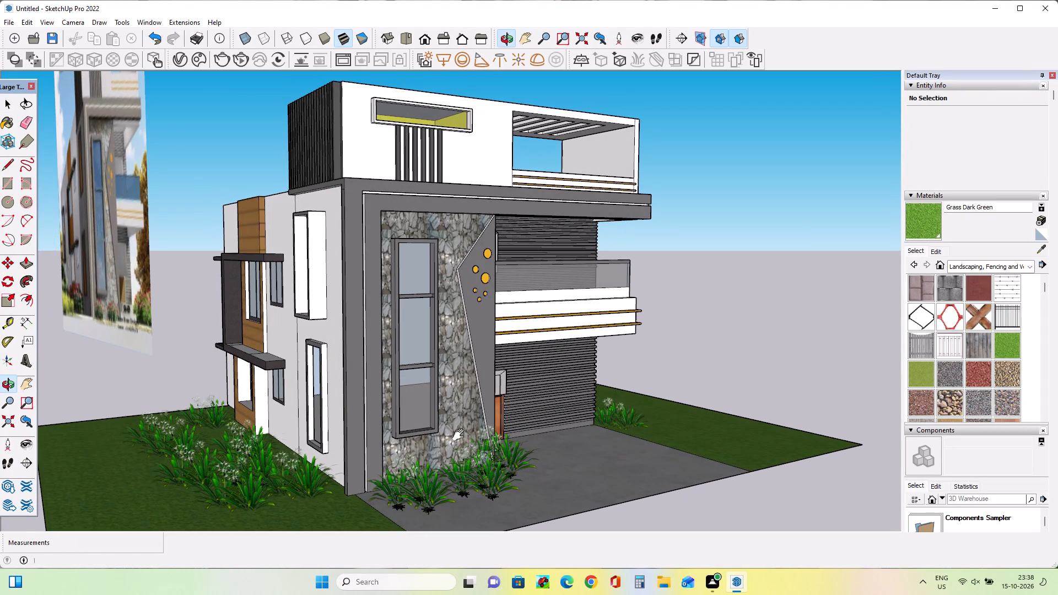
middle_click_drag(430, 385, 423, 373)
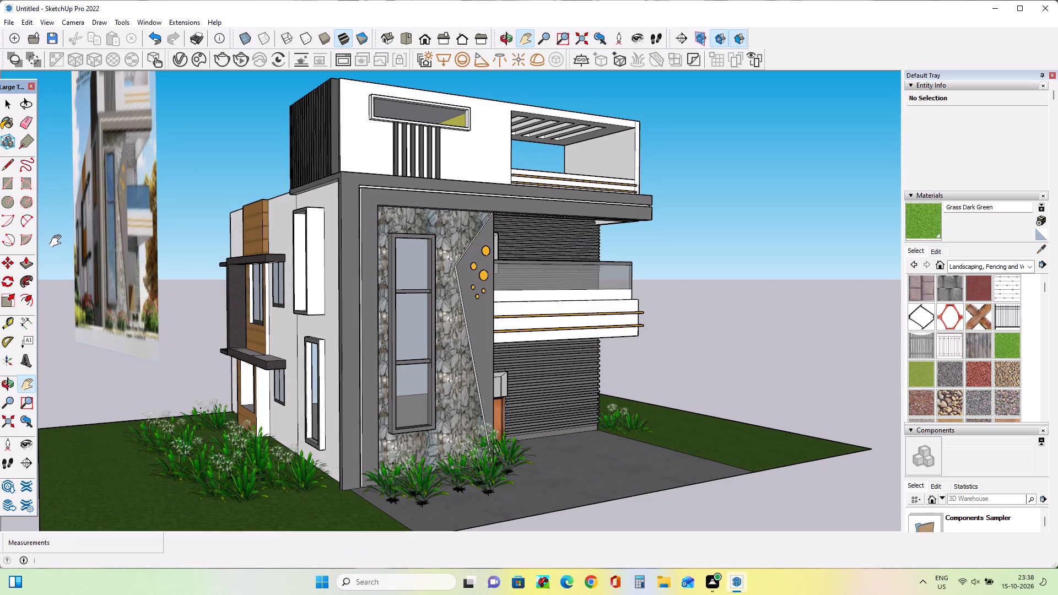
Delete the reference elevation image standing beside the house model.
middle_click_drag(64, 245, 229, 256)
scroll(229, 257, "down", 12)
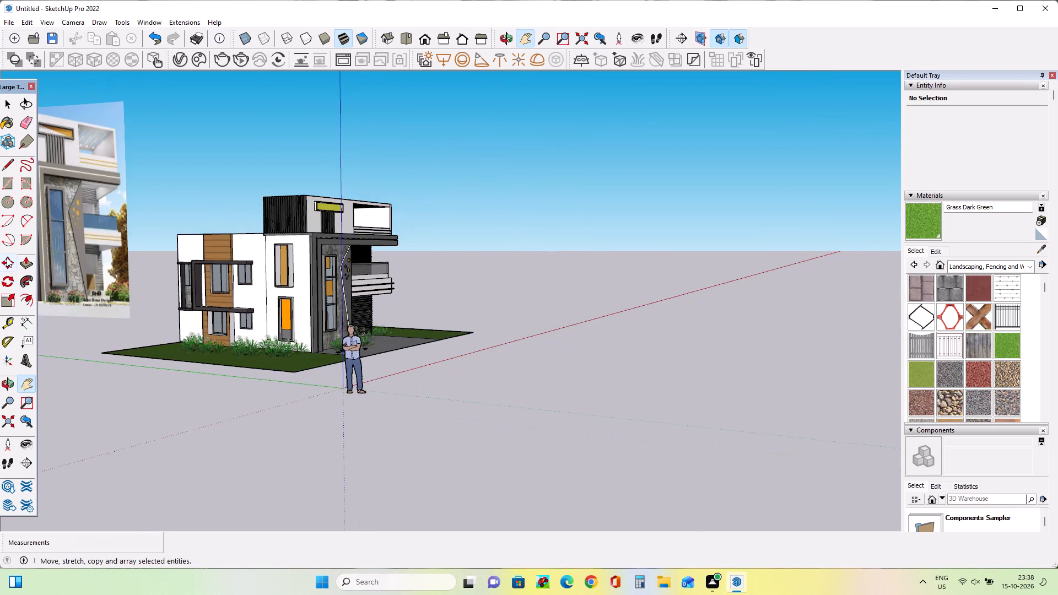
scroll(66, 268, "down", 3)
left_click_drag(77, 276, 201, 314)
scroll(166, 301, "up", 6)
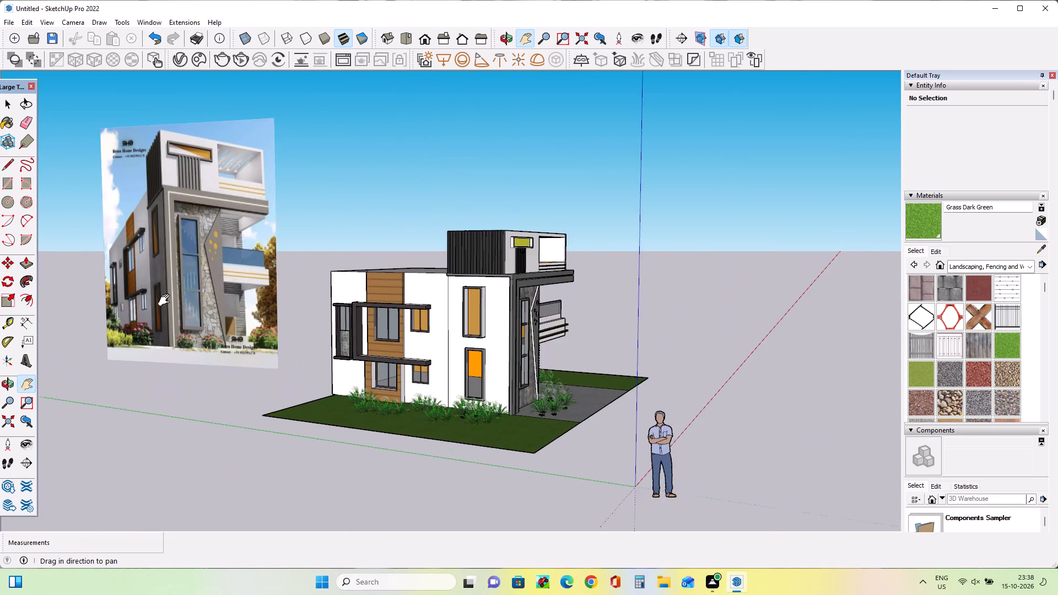
scroll(166, 300, "up", 2)
scroll(166, 300, "down", 3)
middle_click_drag(166, 300, 132, 307)
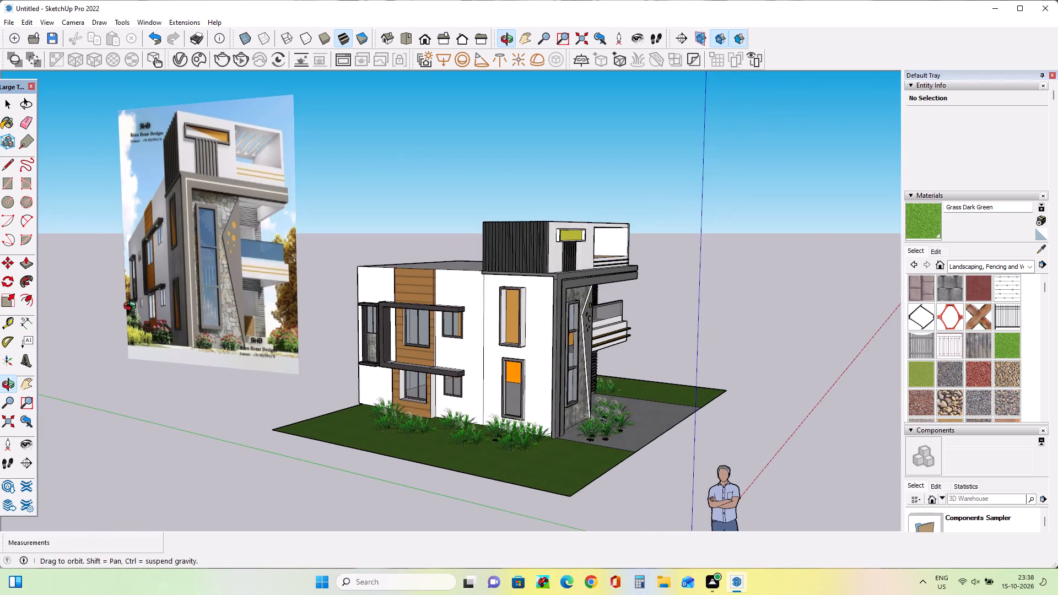
middle_click_drag(132, 307, 132, 307)
middle_click_drag(118, 307, 107, 305)
scroll(107, 305, "down", 3)
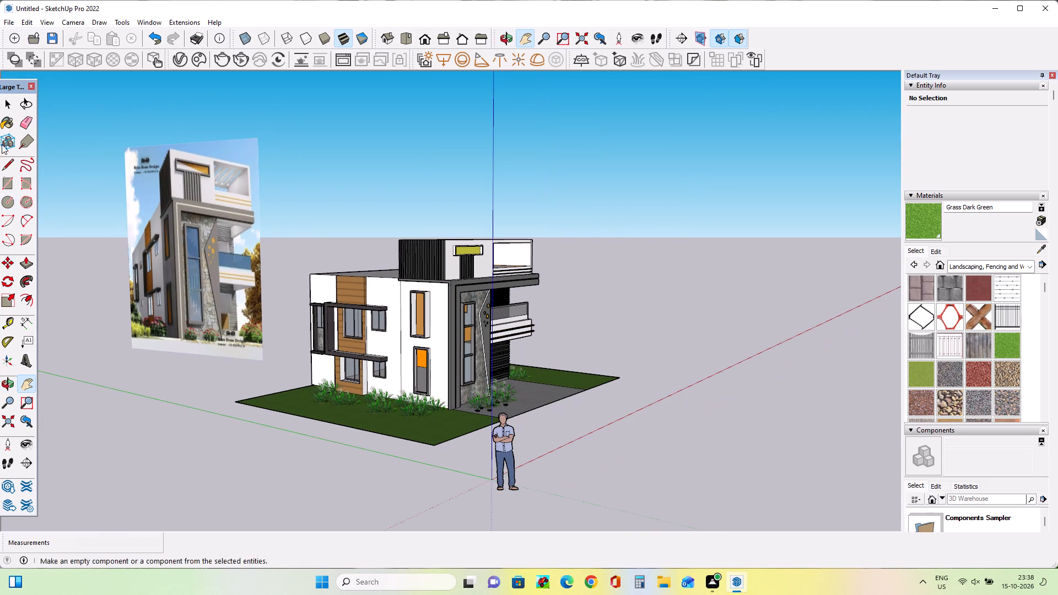
left_click(7, 104)
left_click(189, 252)
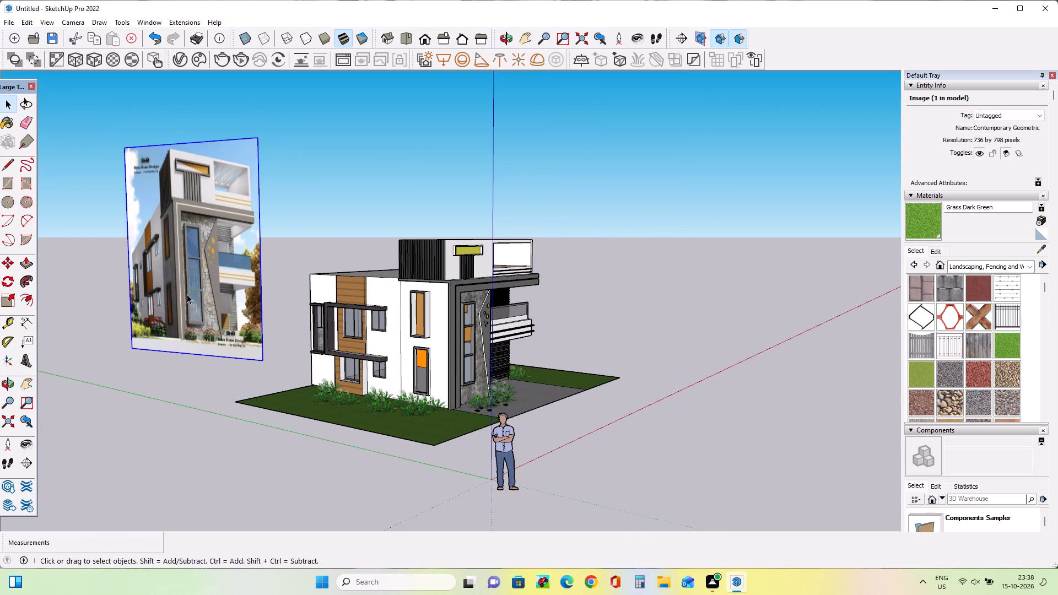
key("Delete")
Frame the whole house from its front corner and examine the finished facade, slab and planting.
middle_click_drag(325, 377, 261, 356)
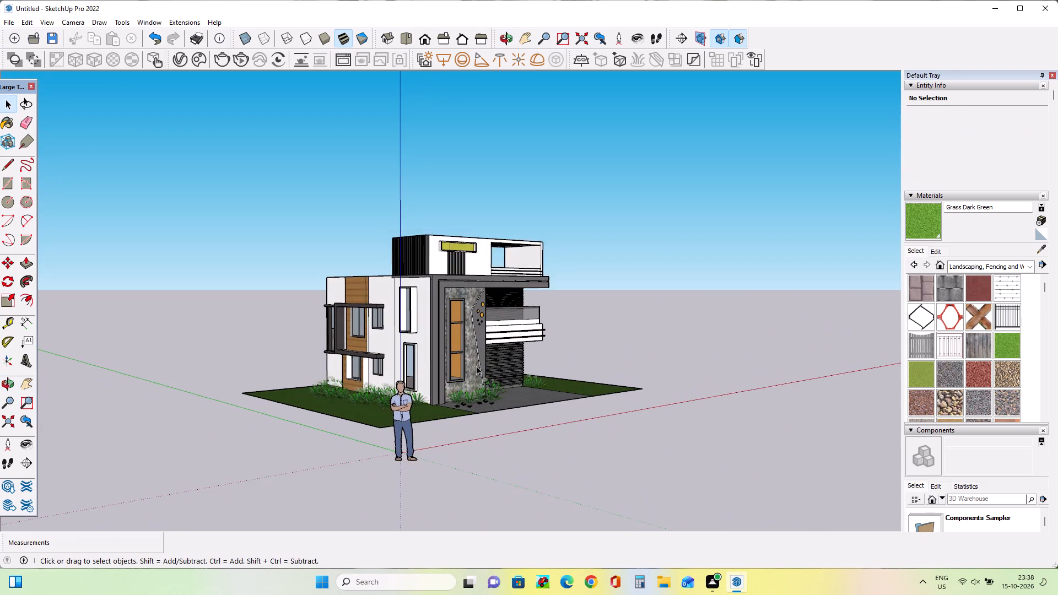
scroll(474, 358, "up", 9)
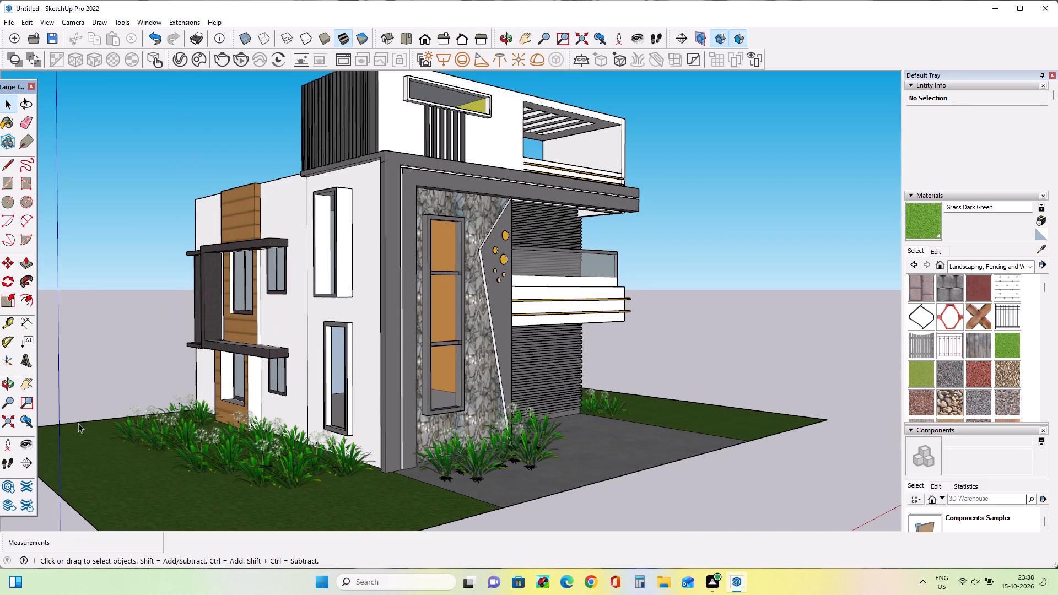
left_click(23, 385)
left_click_drag(469, 332, 470, 348)
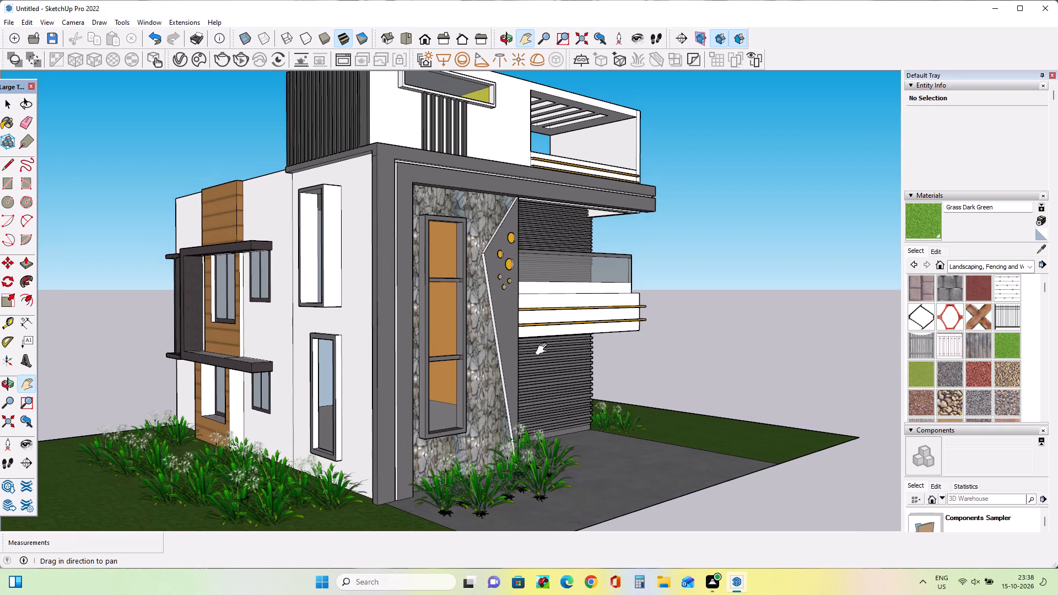
middle_click_drag(544, 350, 522, 364)
scroll(517, 363, "down", 1)
left_click(477, 363)
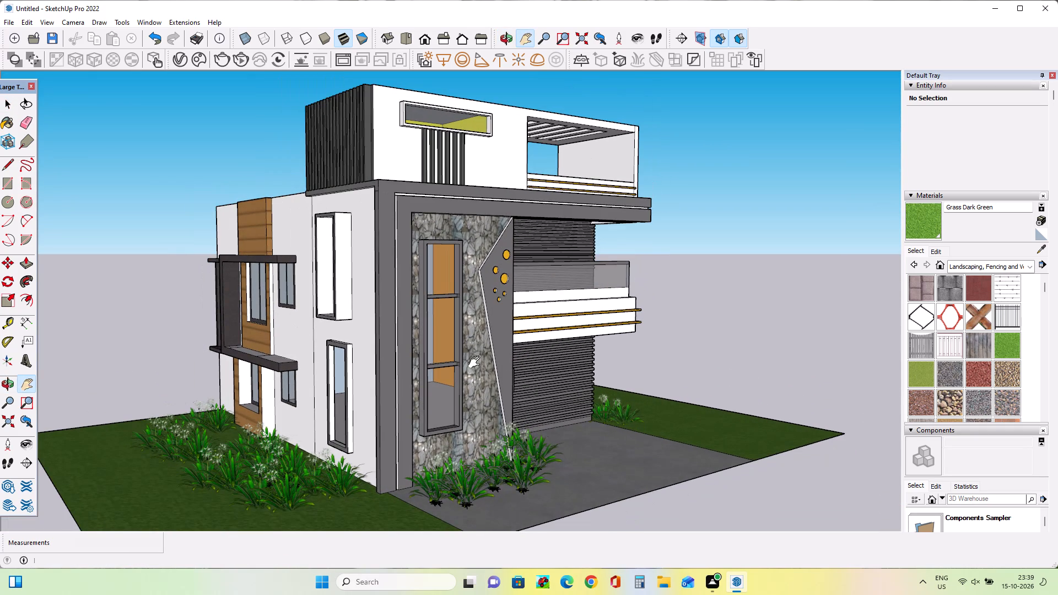
middle_click_drag(498, 367, 485, 367)
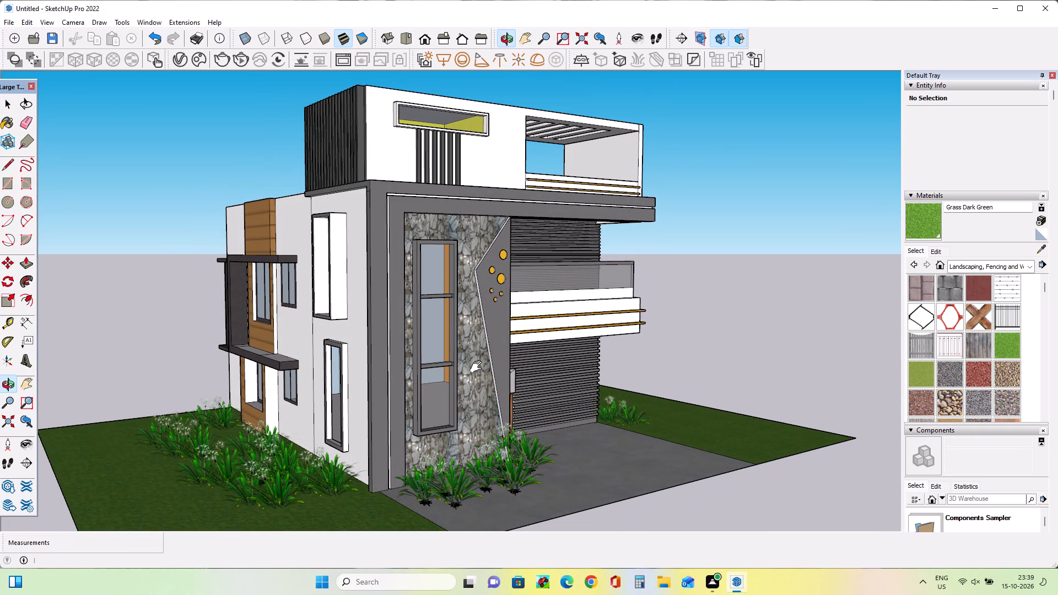
scroll(478, 367, "up", 1)
middle_click_drag(478, 367, 483, 371)
scroll(483, 371, "down", 2)
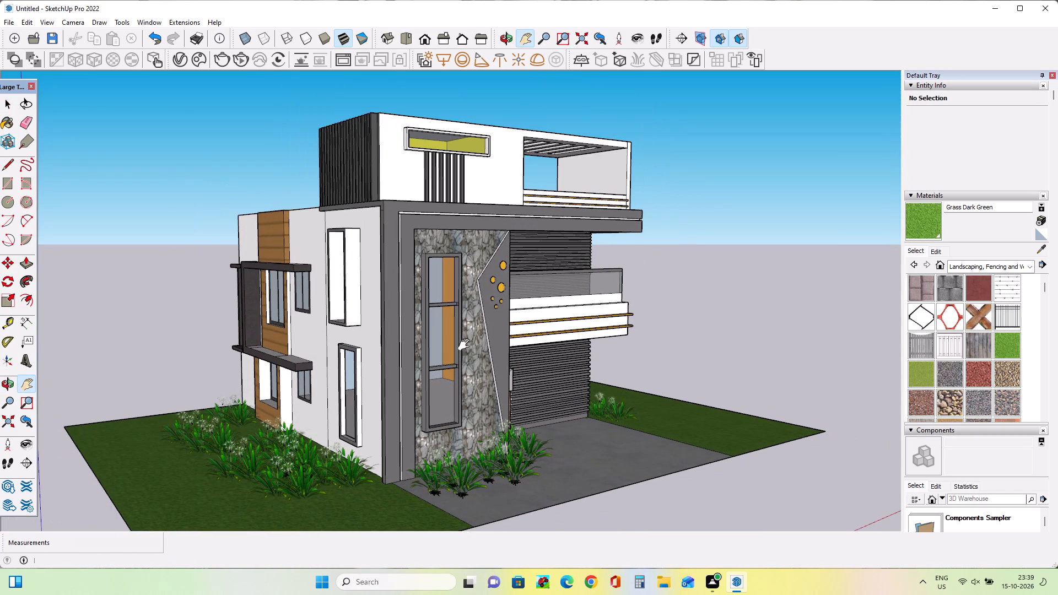
Open the V-Ray Asset Editor.
left_click(174, 58)
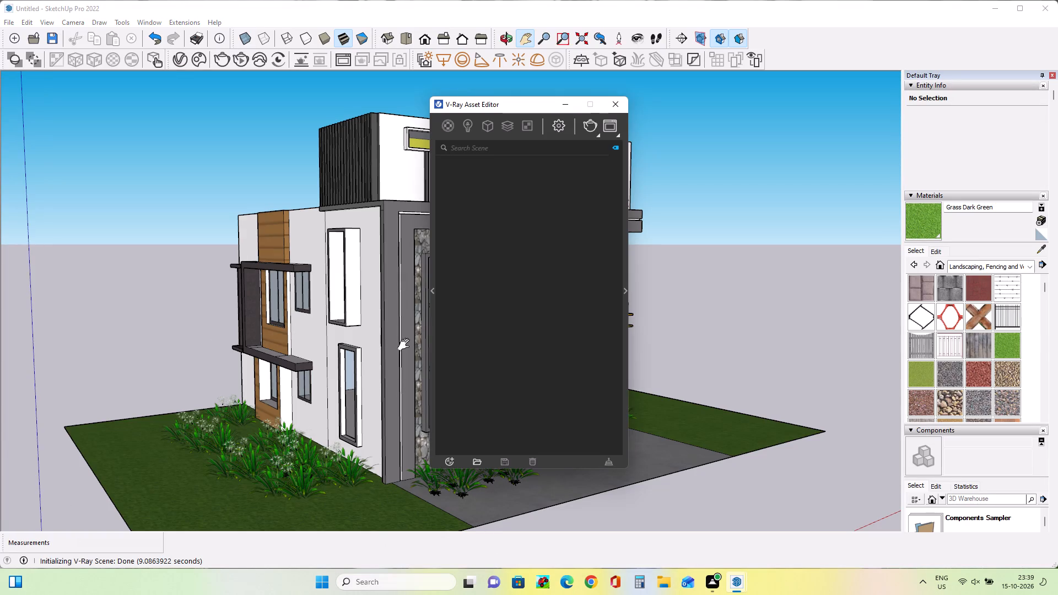
Show the scene's lights in the Asset Editor and move its window clear of the house's front facade.
left_click(463, 128)
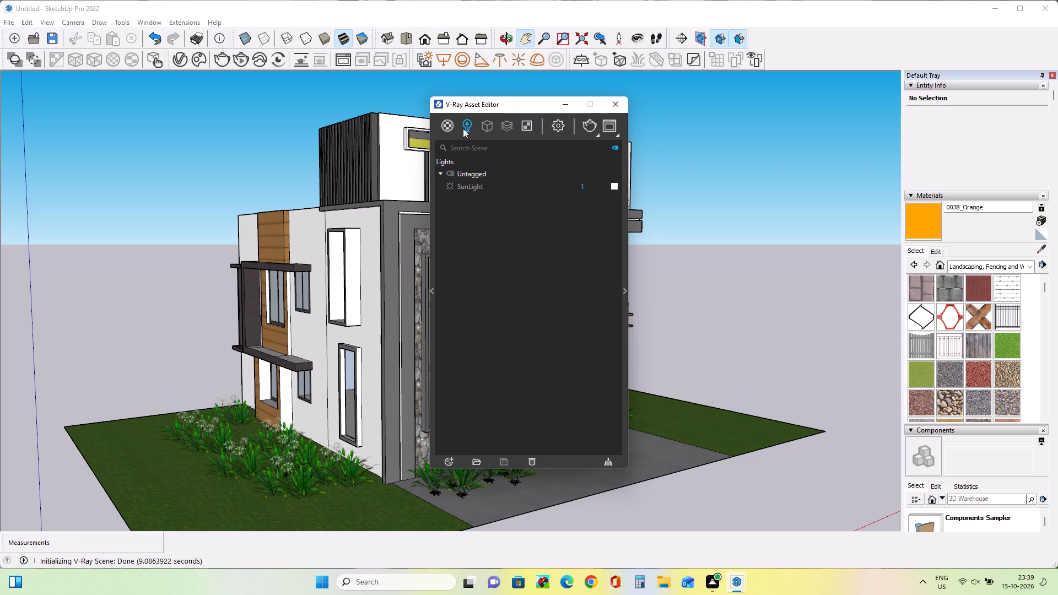
left_click_drag(292, 394, 285, 385)
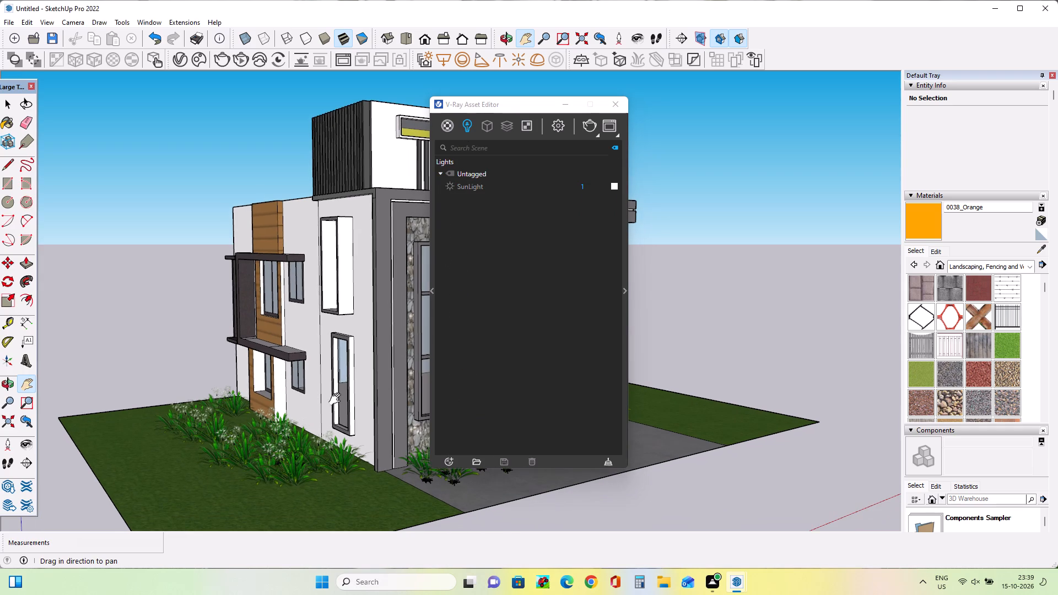
middle_click_drag(338, 401, 329, 401)
left_click_drag(503, 110, 510, 110)
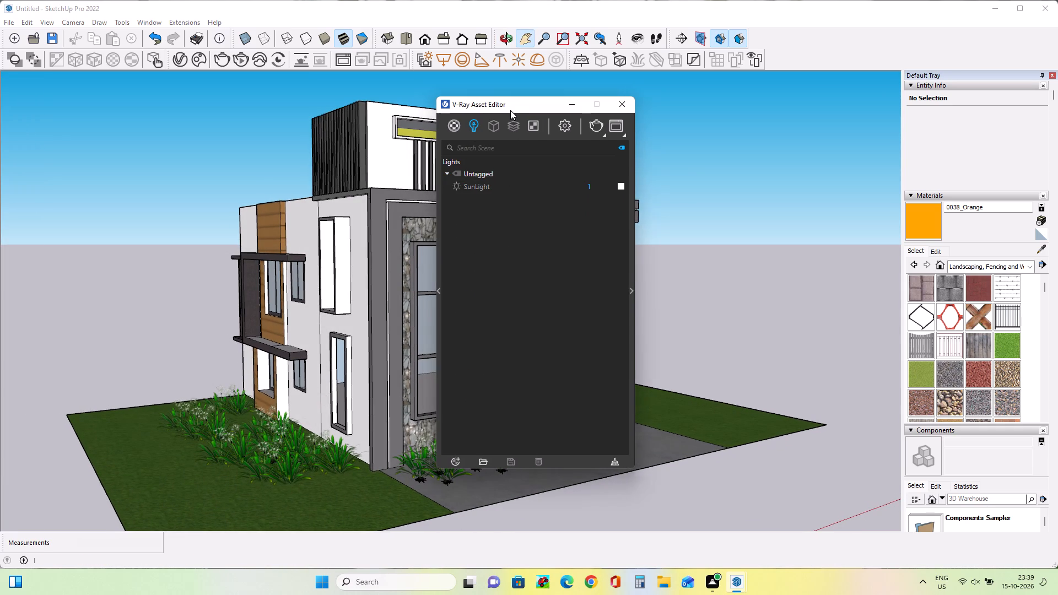
left_click_drag(510, 110, 516, 110)
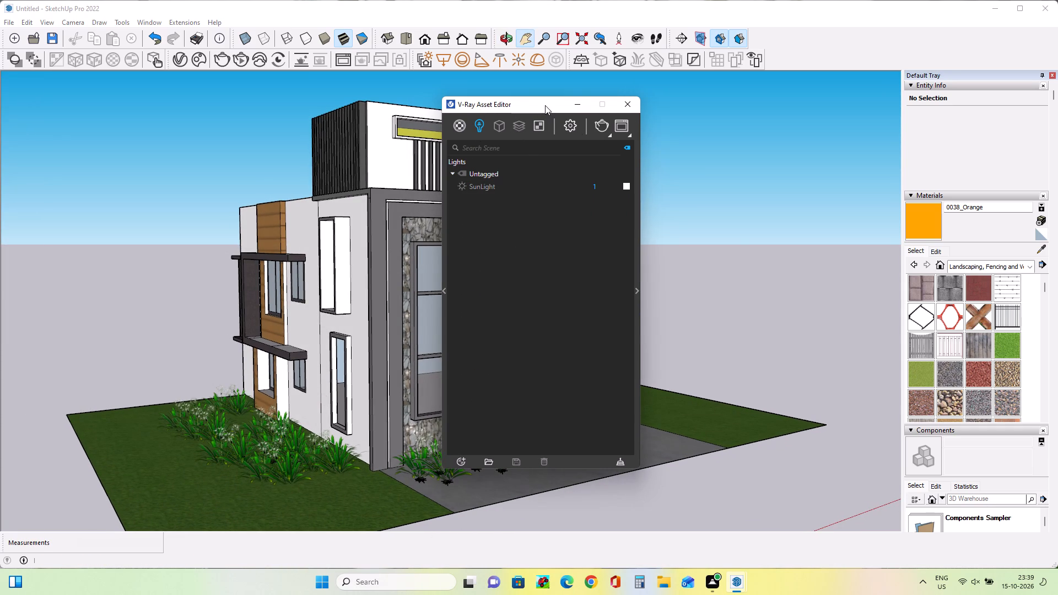
left_click_drag(545, 105, 728, 98)
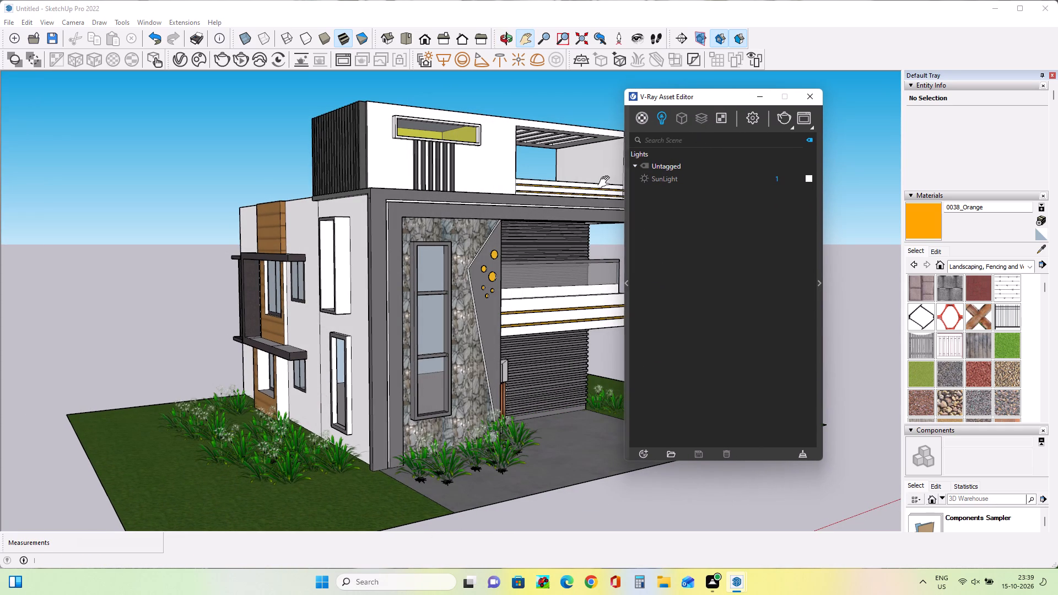
middle_click_drag(597, 228, 559, 222)
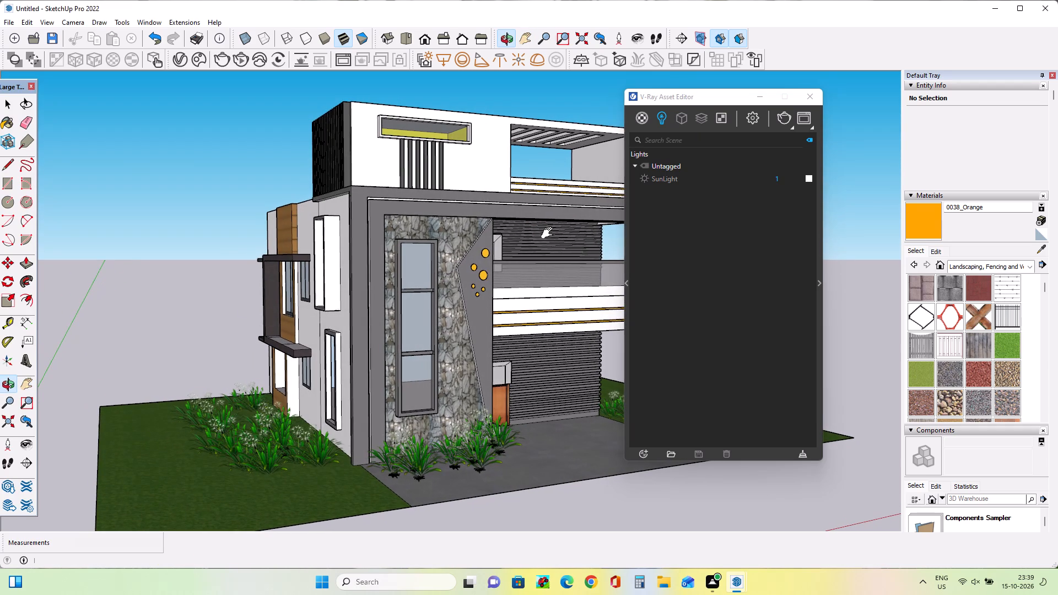
left_click_drag(430, 259, 431, 289)
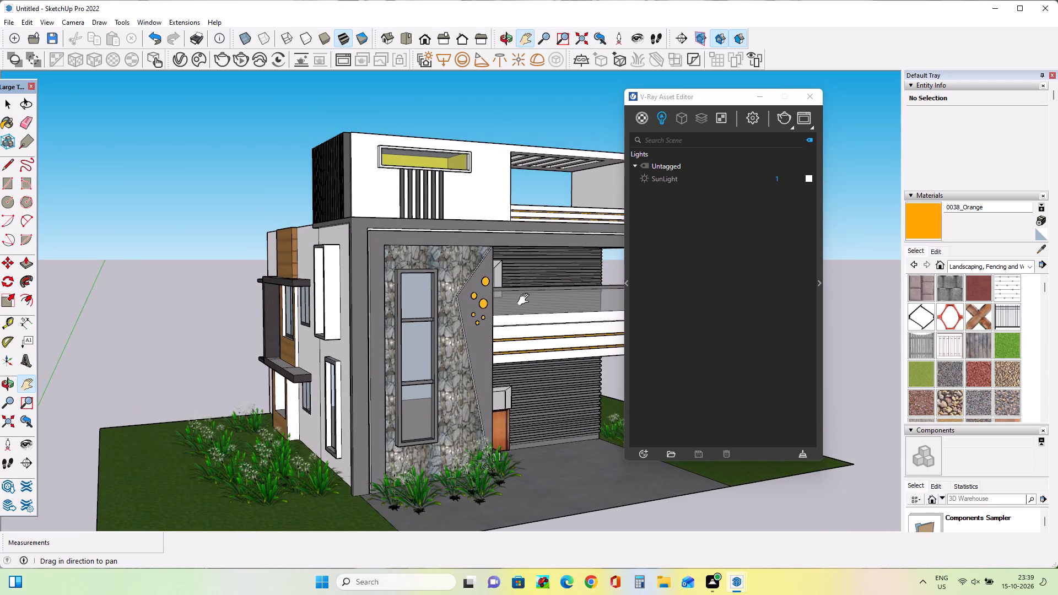
middle_click(527, 300)
scroll(519, 289, "up", 1)
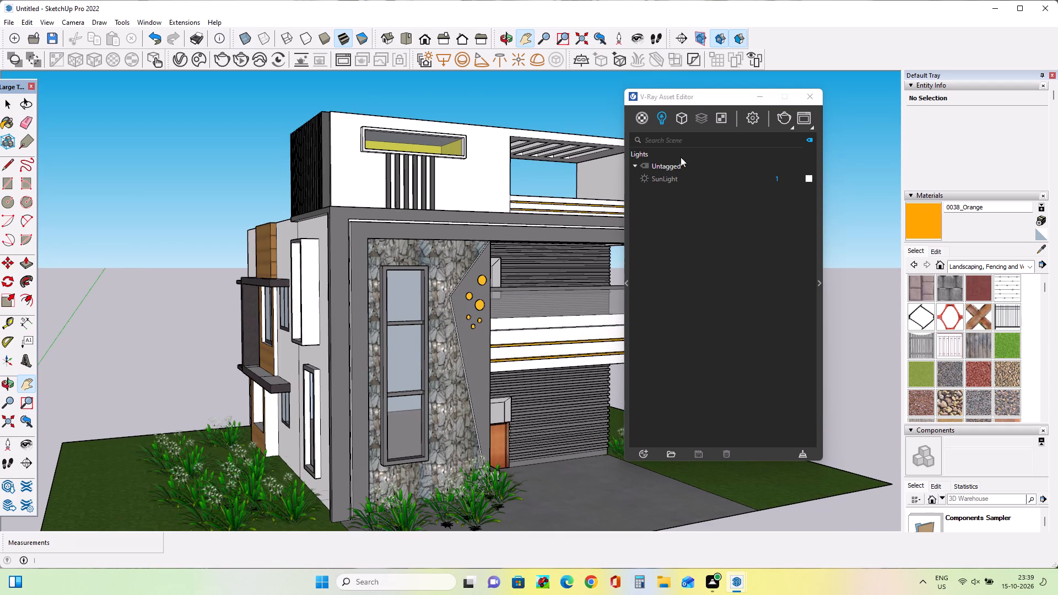
Open the SunLight settings, enable Custom Orientation and set the vertical angle to about 34.5.
left_click(673, 178)
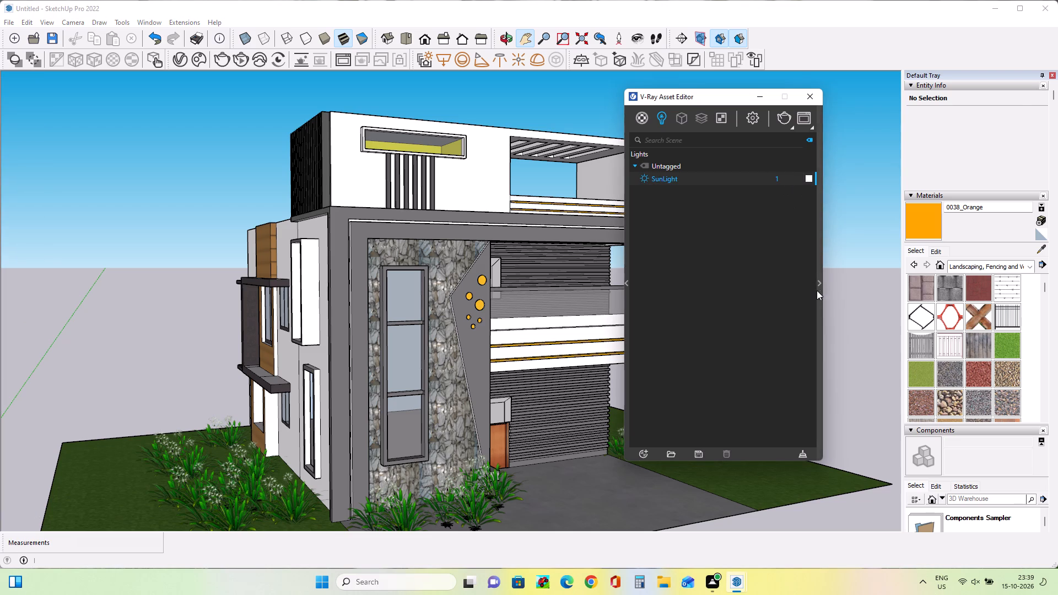
left_click(818, 288)
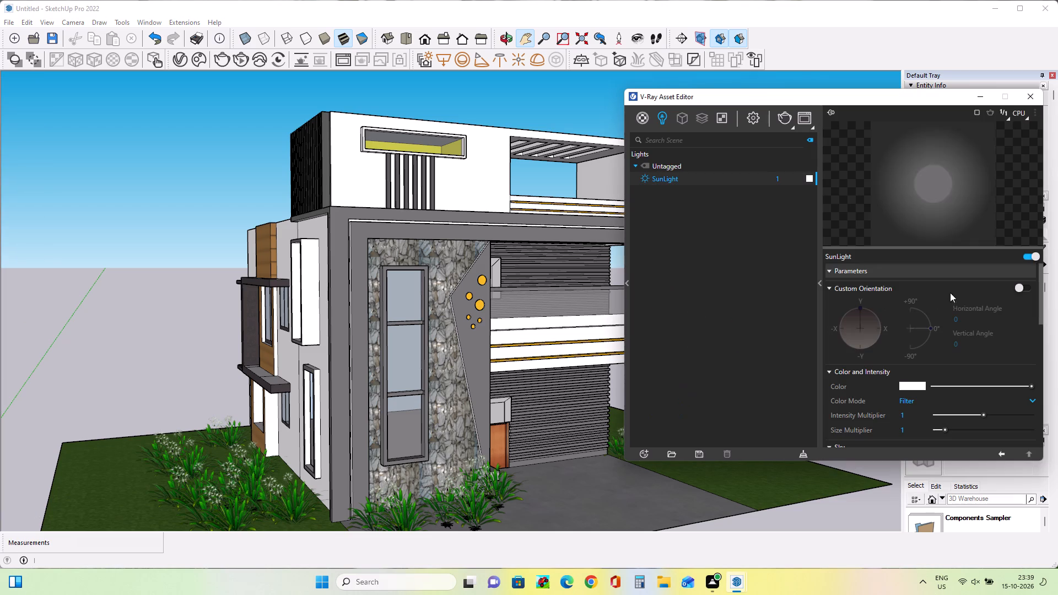
left_click(1028, 288)
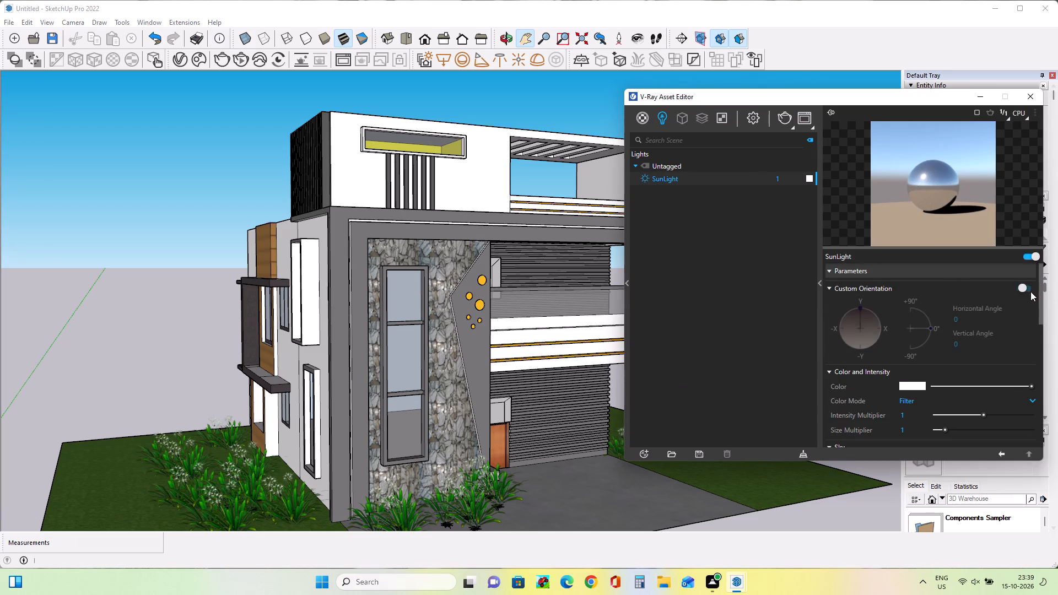
left_click_drag(932, 326, 929, 320)
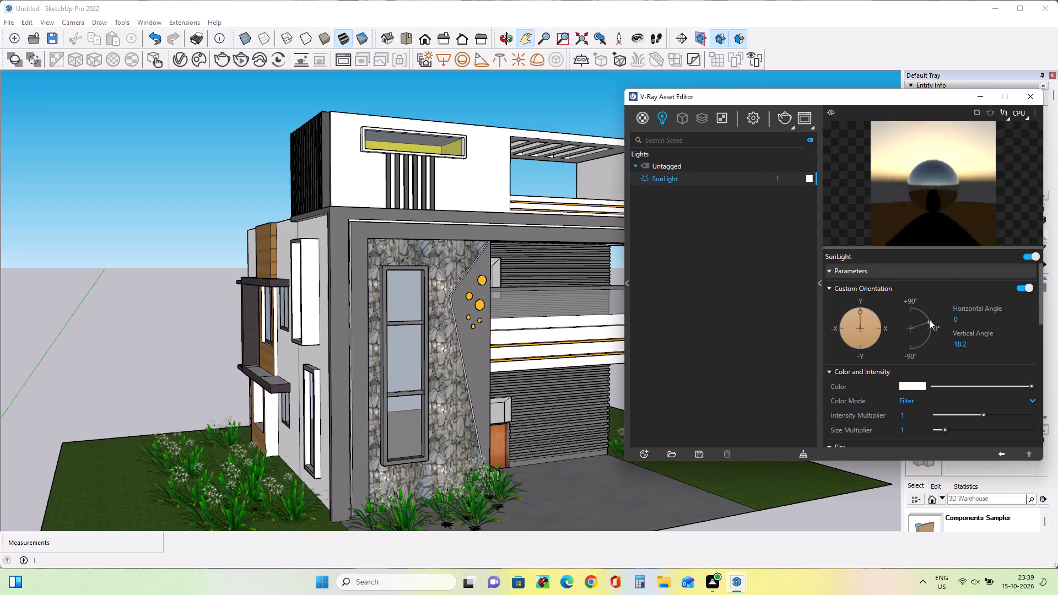
left_click_drag(929, 320, 924, 309)
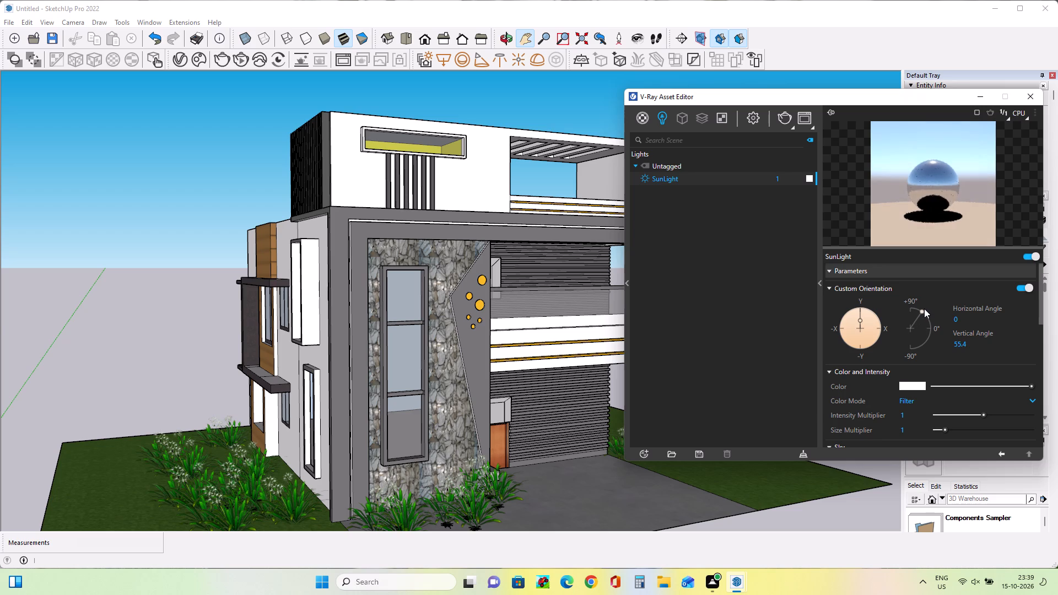
left_click_drag(924, 309, 928, 315)
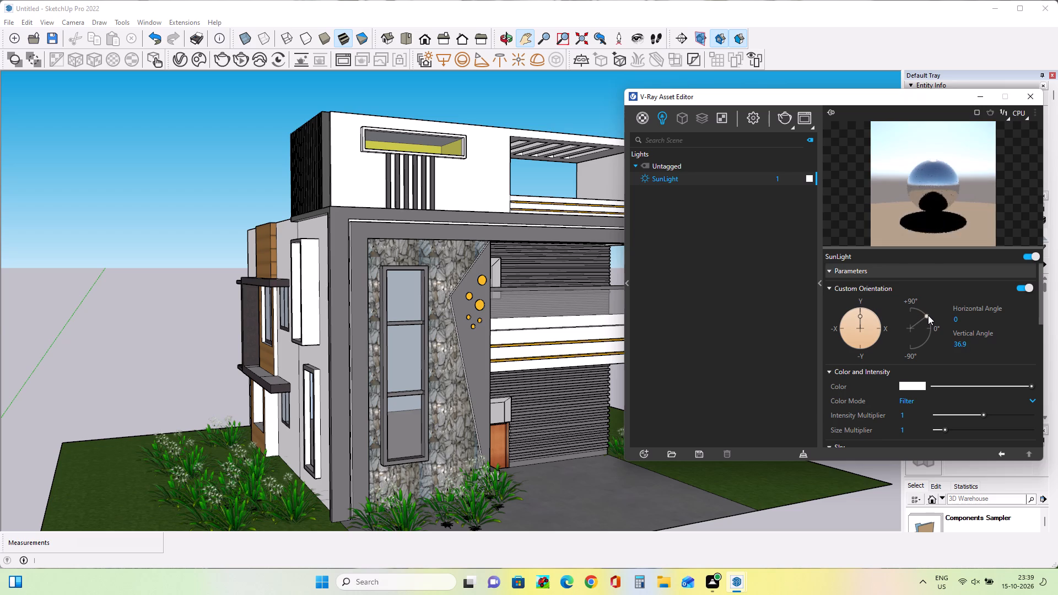
left_click_drag(928, 315, 928, 316)
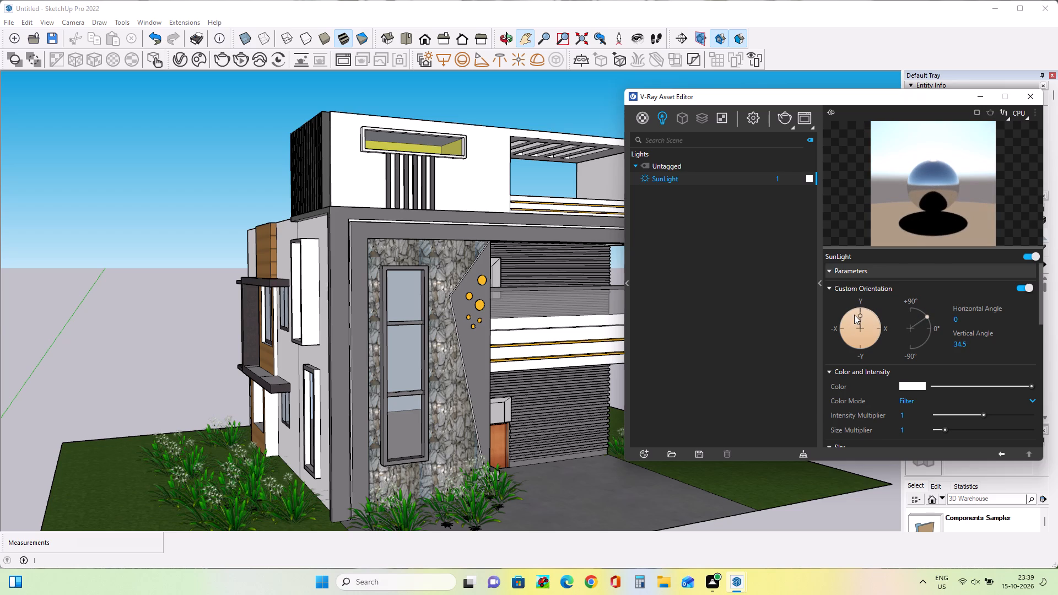
Rotate the SunLight's custom orientation to a horizontal angle of about 235.8.
left_click_drag(861, 313, 849, 345)
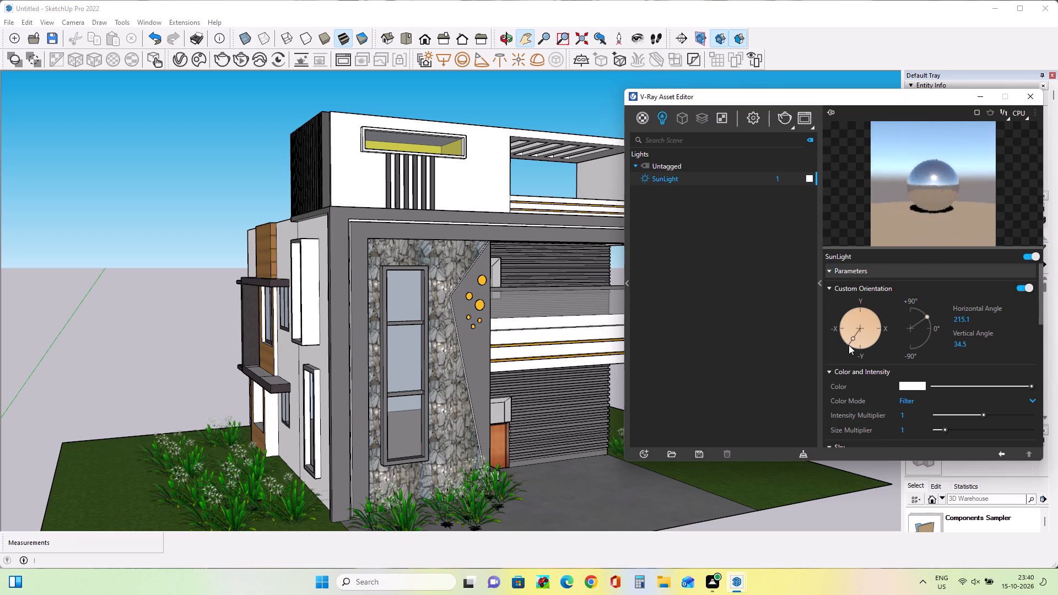
left_click_drag(849, 345, 844, 342)
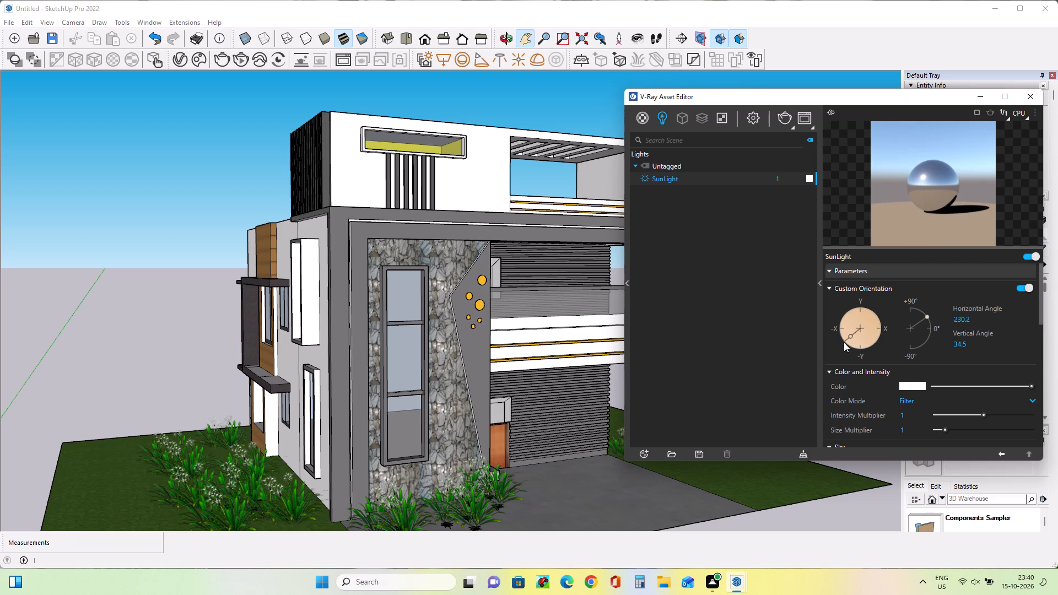
left_click_drag(844, 342, 847, 343)
left_click_drag(847, 343, 846, 343)
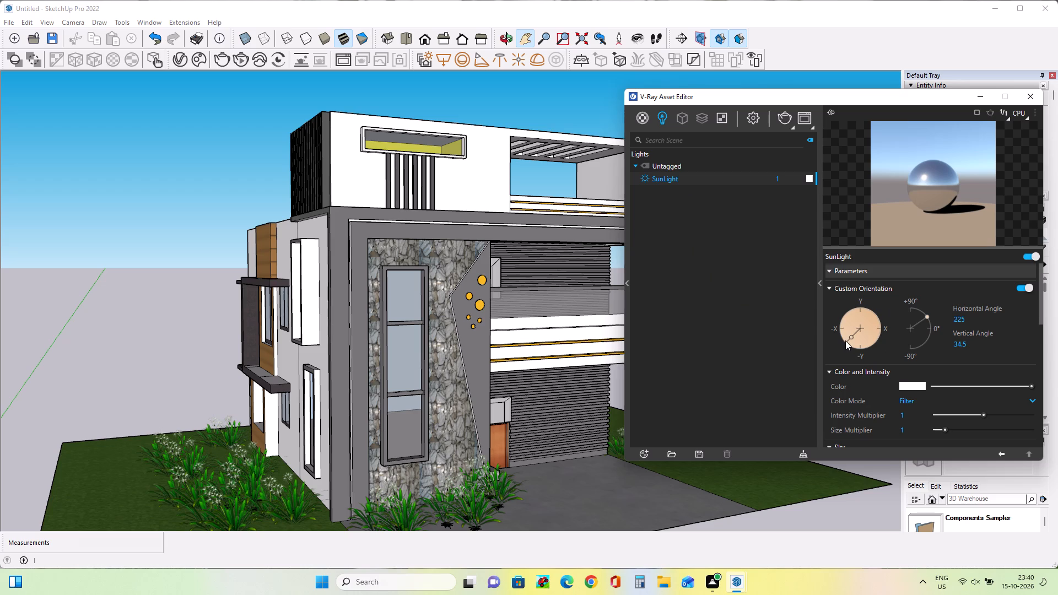
left_click(845, 340)
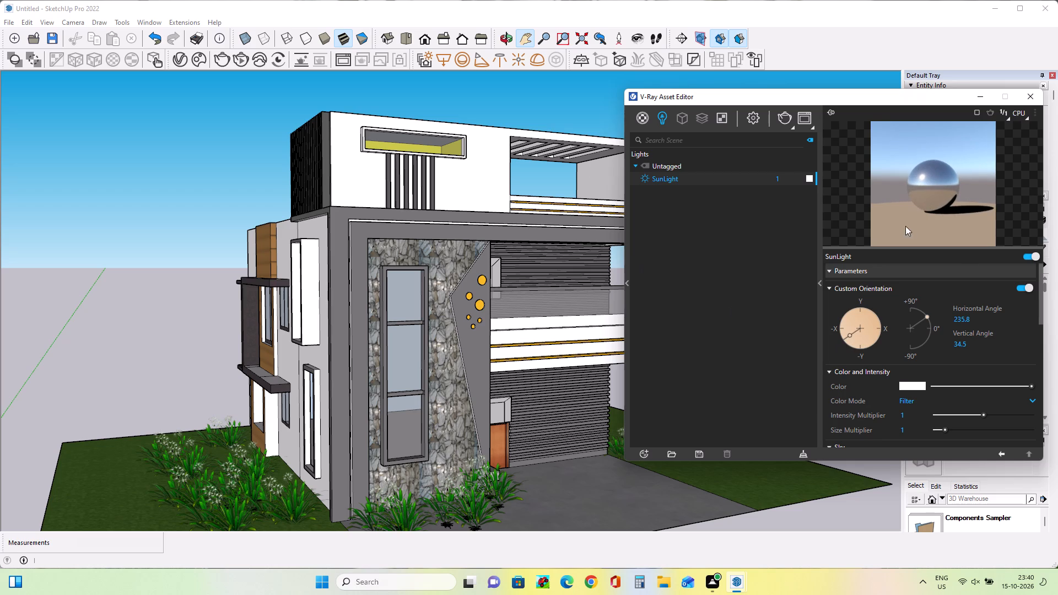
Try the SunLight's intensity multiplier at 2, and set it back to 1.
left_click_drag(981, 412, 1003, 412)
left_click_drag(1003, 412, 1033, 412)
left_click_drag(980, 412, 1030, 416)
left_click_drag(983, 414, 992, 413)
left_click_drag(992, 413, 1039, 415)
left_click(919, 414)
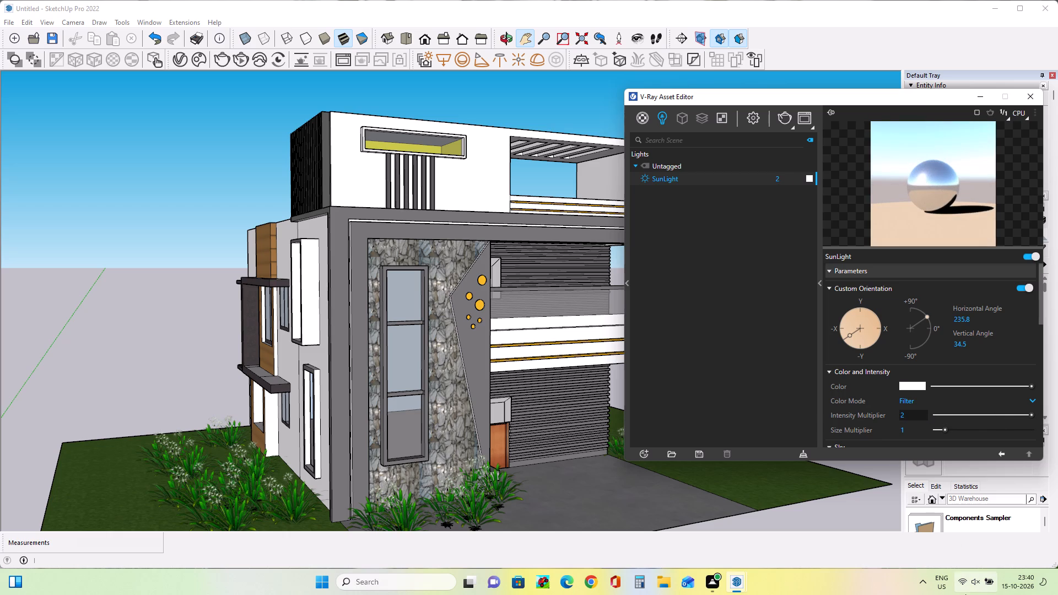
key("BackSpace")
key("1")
Set the SunLight's size multiplier to 5.
left_click(915, 425)
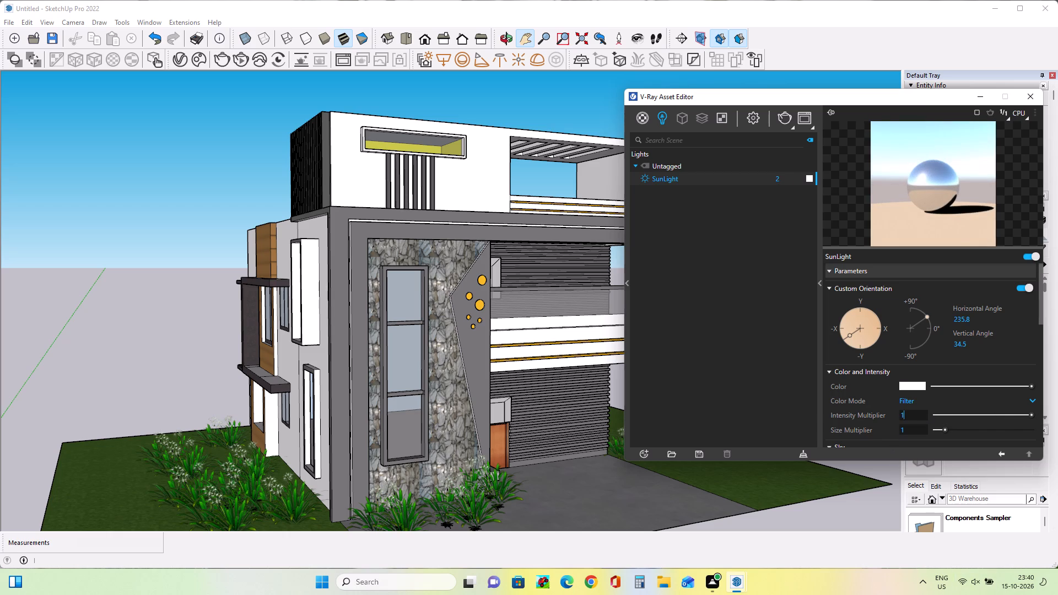
left_click(915, 430)
key("BackSpace")
key("5")
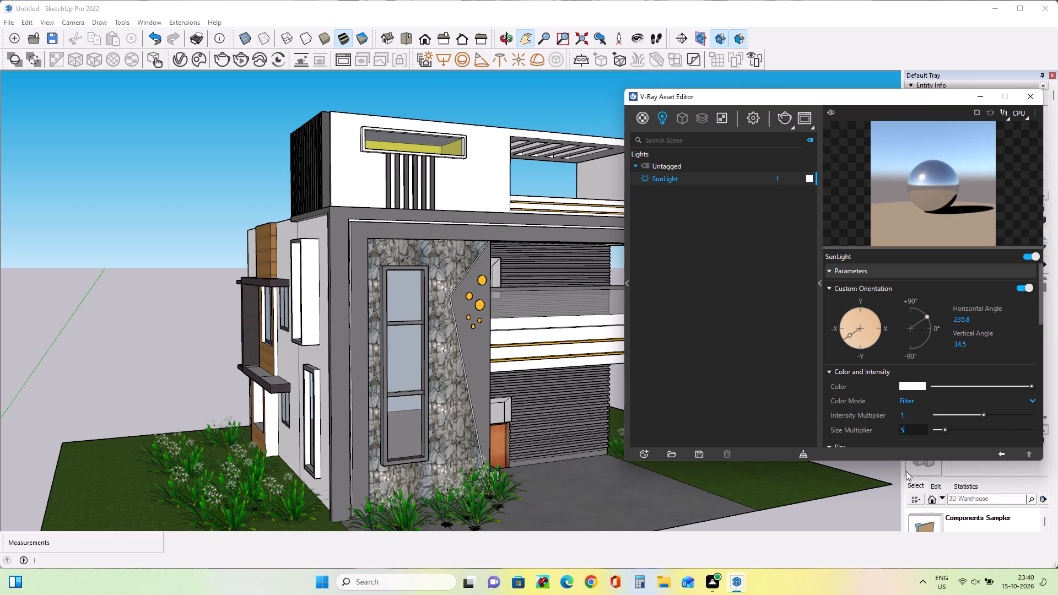
left_click(707, 304)
Add a Light Mix render element and group it by Group Instances.
left_click(699, 115)
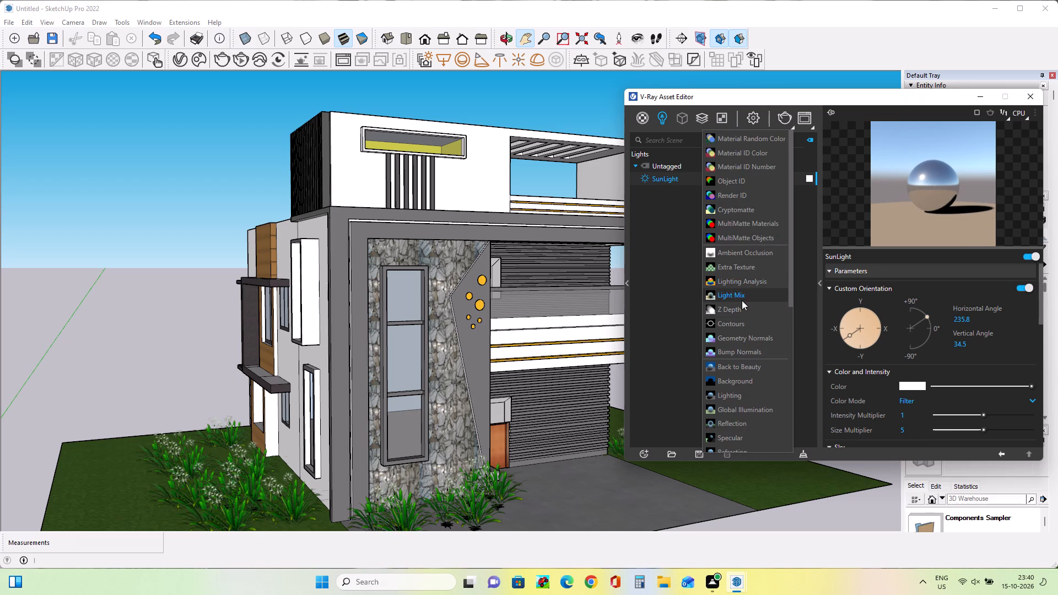
left_click(741, 301)
left_click(926, 288)
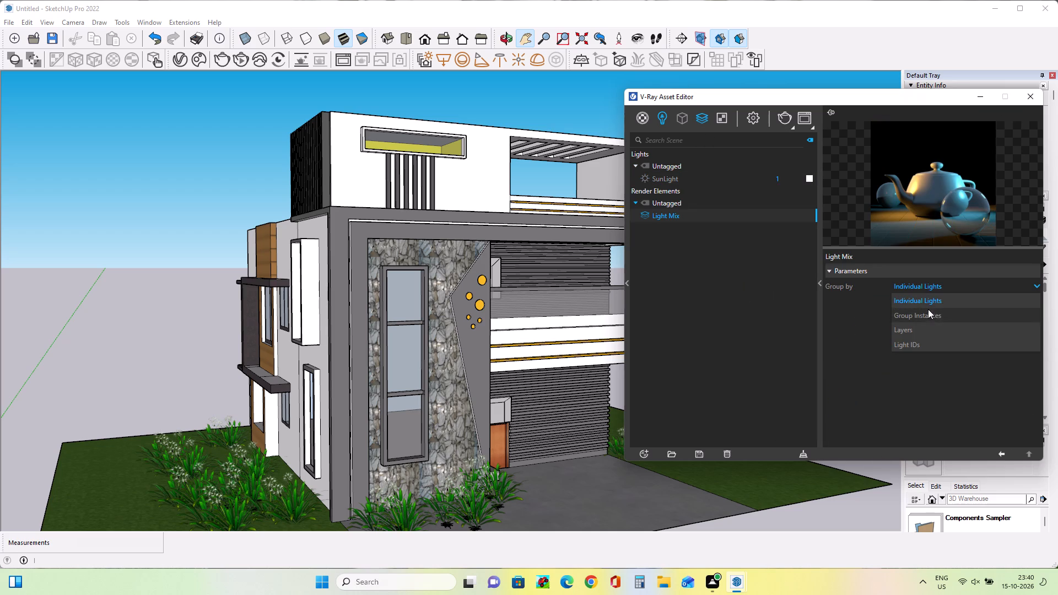
left_click(930, 314)
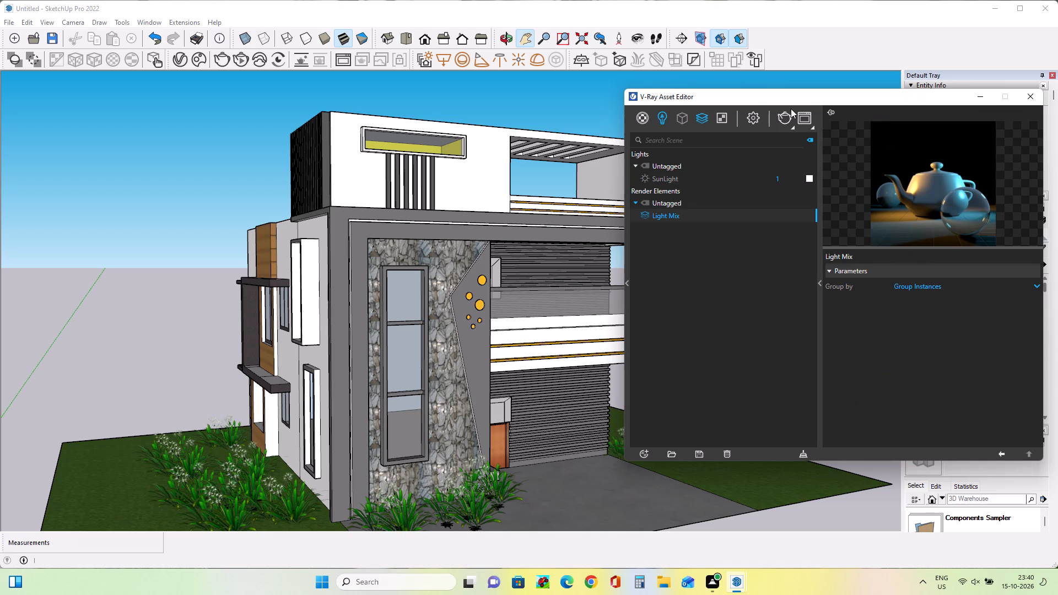
Render the house view with V-Ray, examine the facade and plants in the image up close, and close the frame buffer.
left_click(791, 109)
left_click(788, 119)
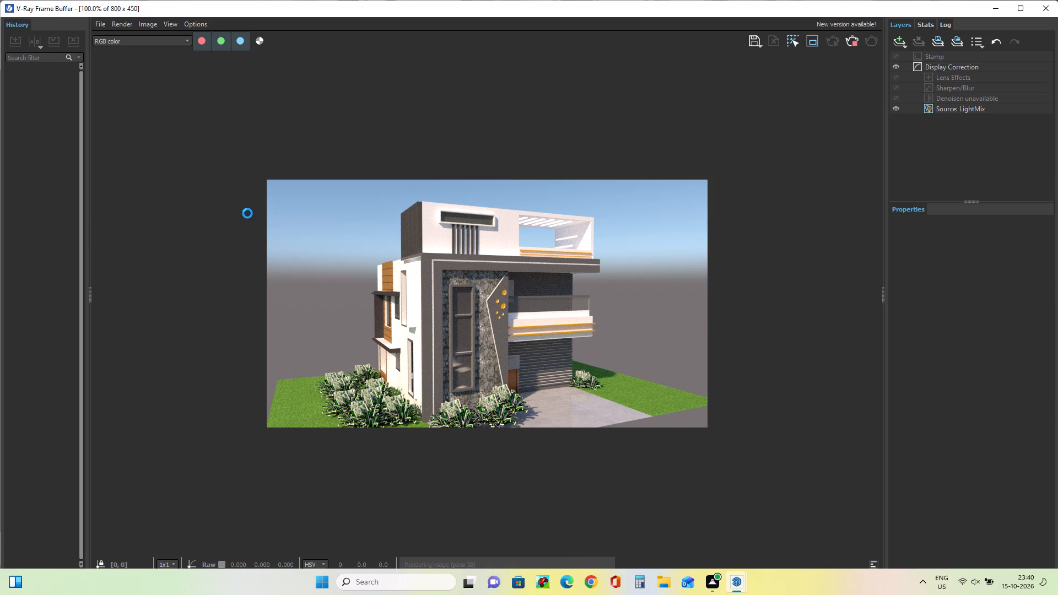
scroll(248, 214, "up", 2)
scroll(249, 216, "down", 2)
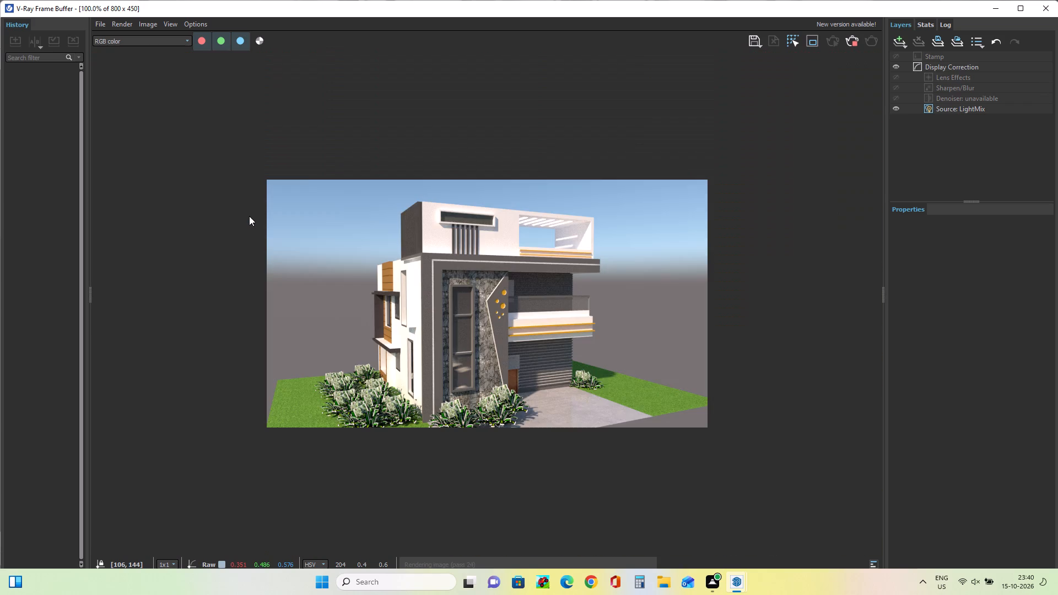
scroll(249, 216, "up", 1)
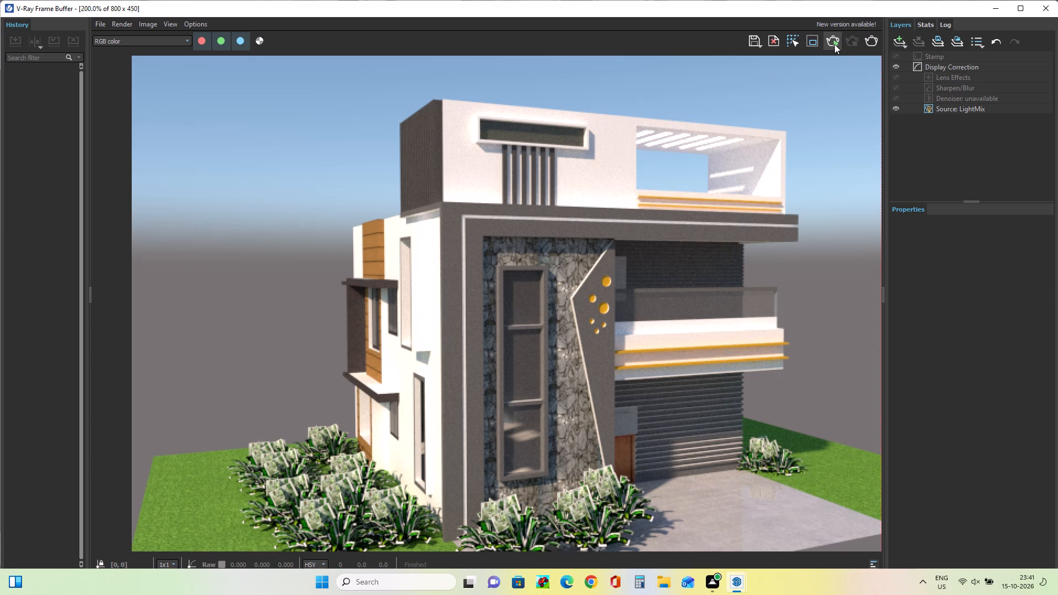
left_click(1039, 4)
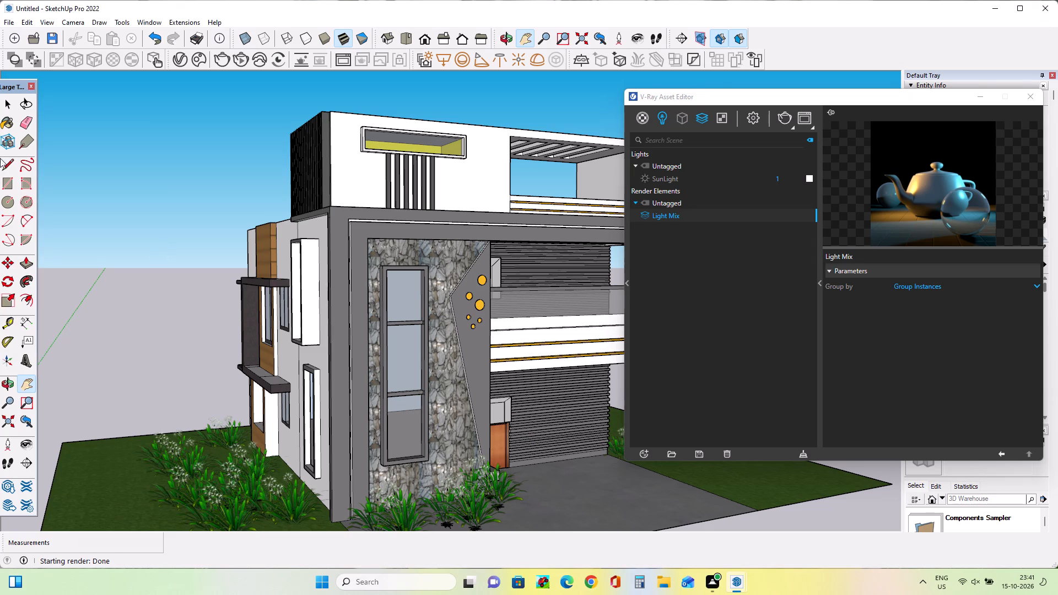
Delete five of the crowded plants on the lawn beside the house's side wall.
left_click(9, 102)
left_click(183, 445)
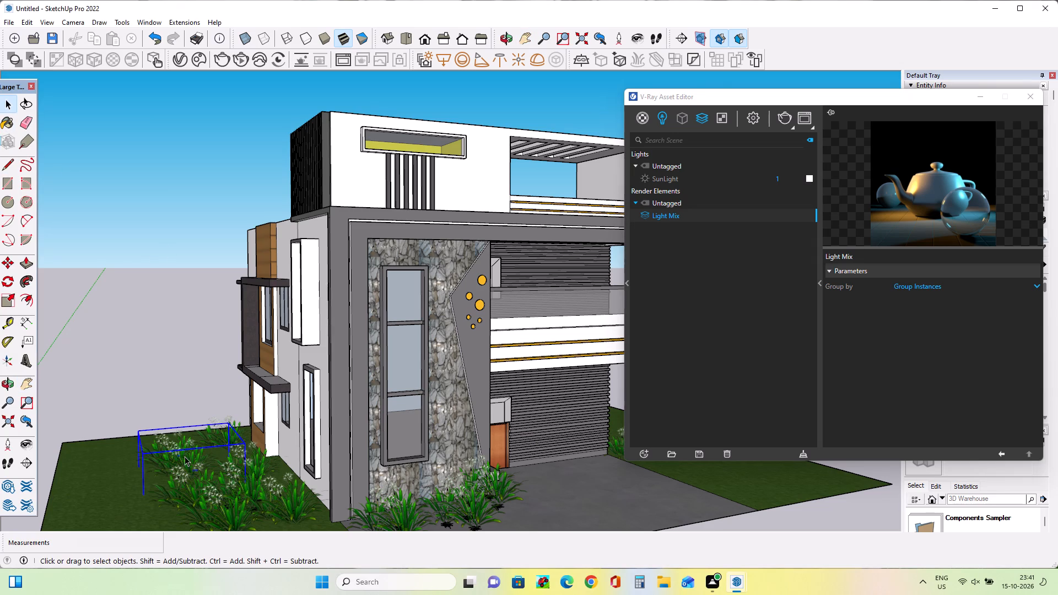
key("Delete")
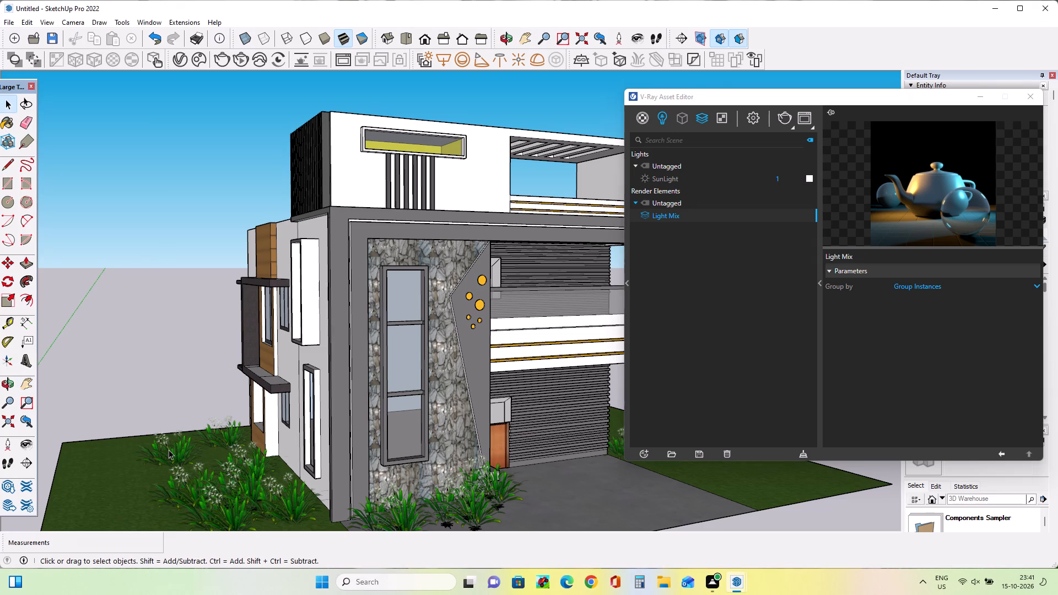
left_click(167, 445)
key("Delete")
left_click(187, 477)
key("Delete")
left_click(212, 496)
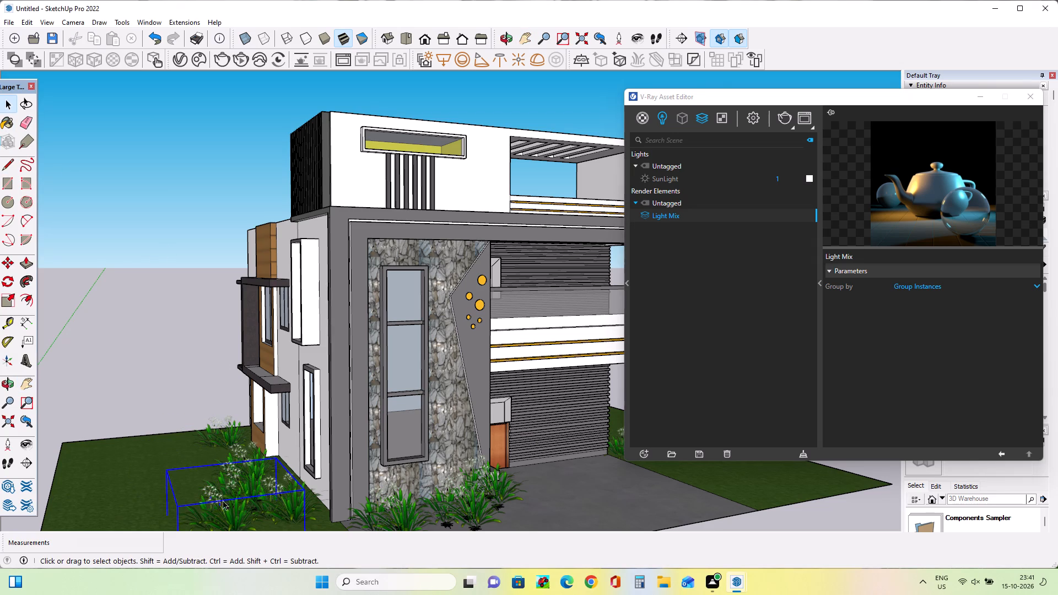
key("Delete")
left_click(229, 496)
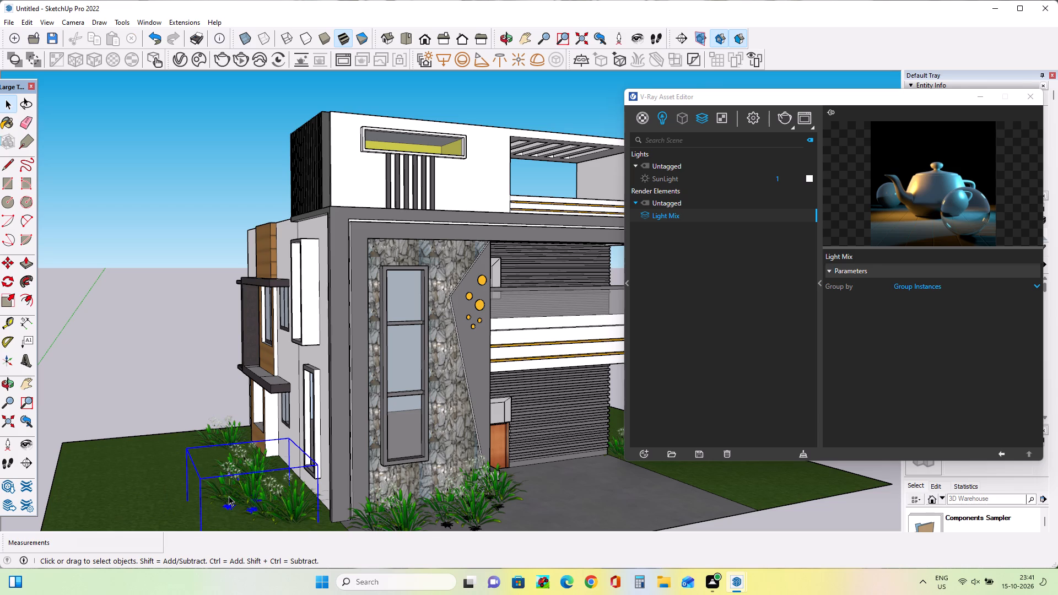
key("Delete")
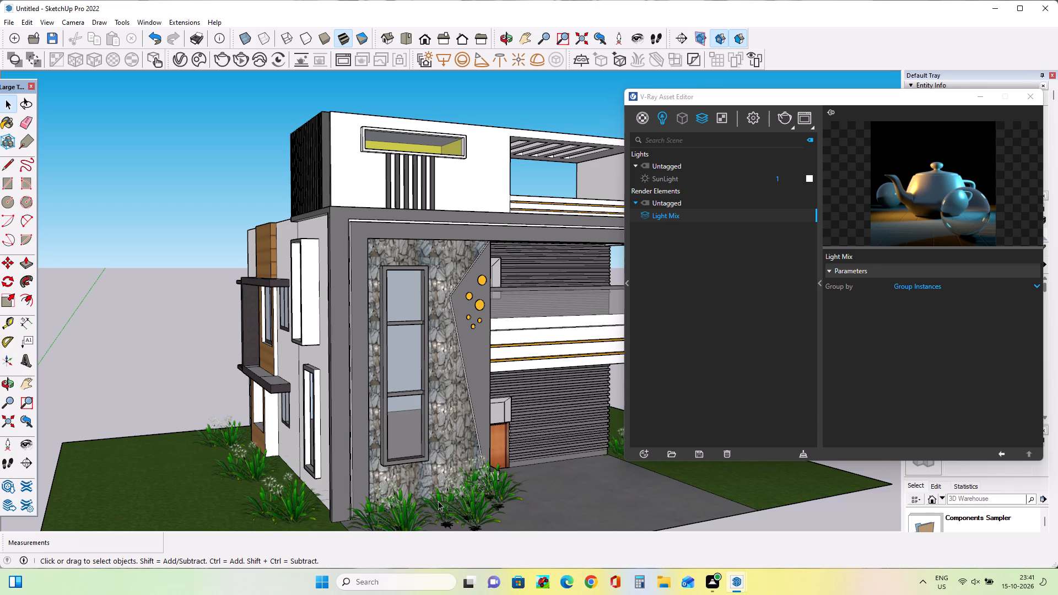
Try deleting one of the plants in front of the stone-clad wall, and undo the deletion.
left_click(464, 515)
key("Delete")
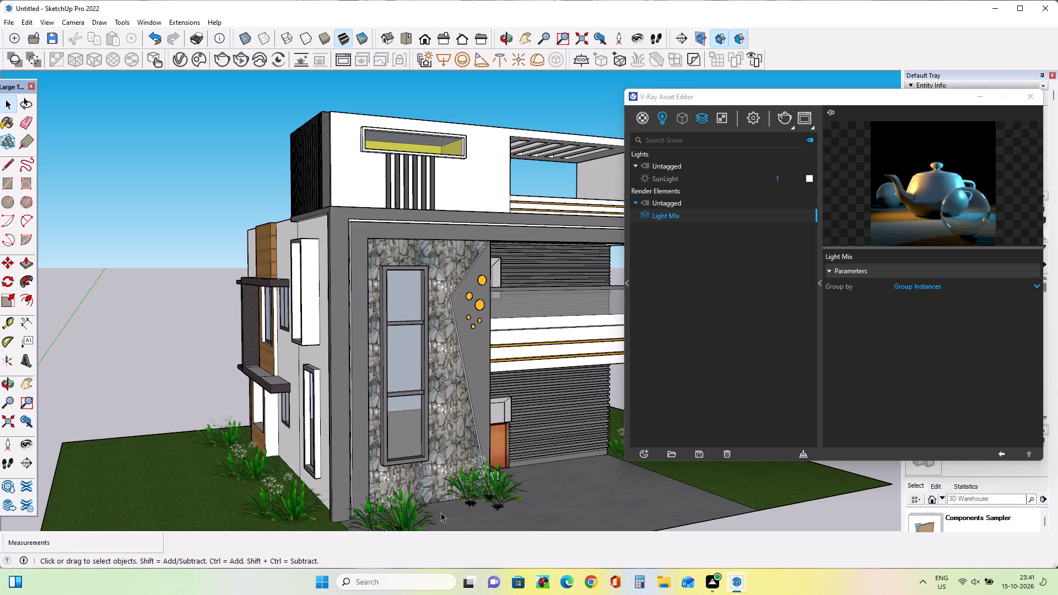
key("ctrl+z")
Check which plants at the foot of the stone-clad wall are separate objects by selecting them in turn.
left_click(400, 510)
left_click(467, 499)
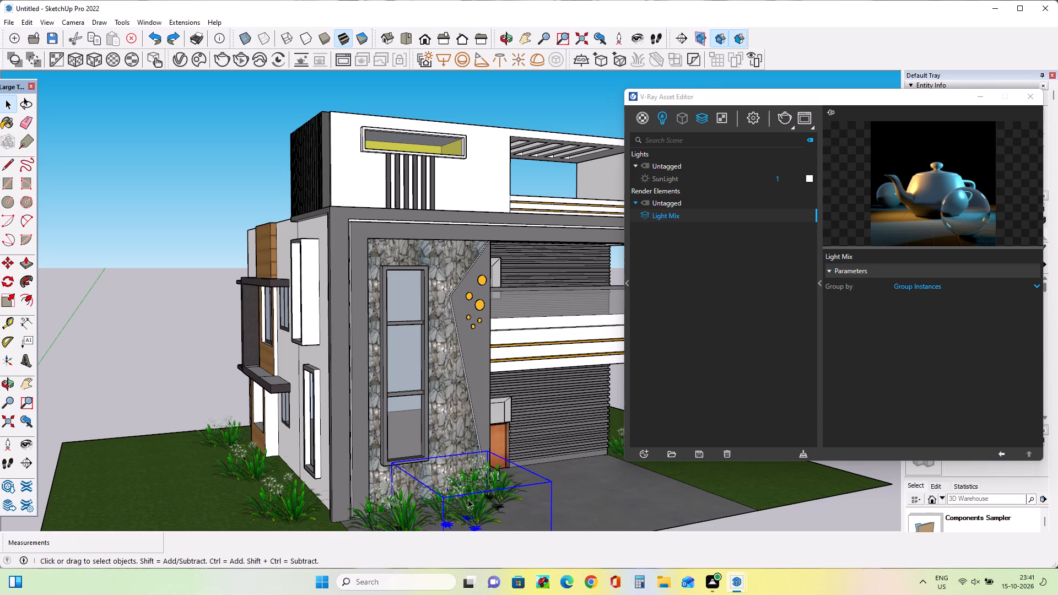
left_click(487, 487)
left_click(485, 465)
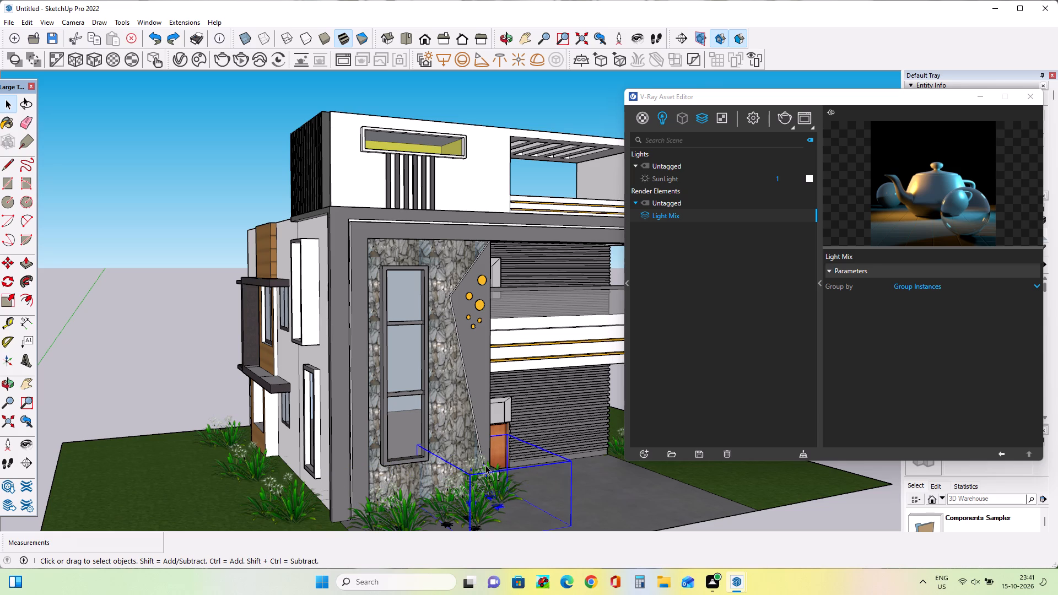
left_click(480, 461)
left_click(492, 478)
left_click(474, 501)
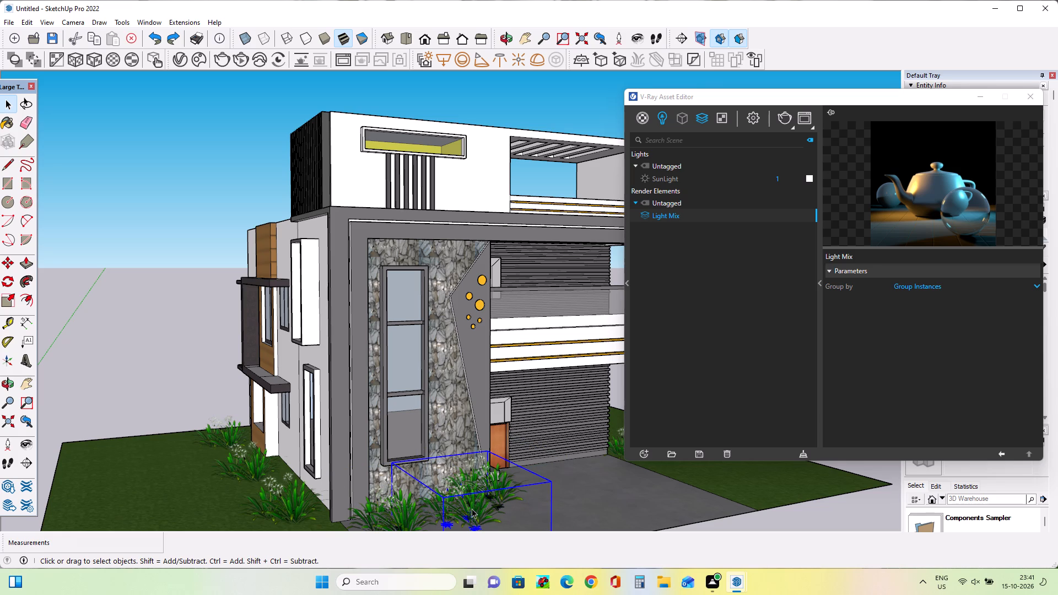
left_click(429, 510)
left_click(408, 515)
left_click(460, 506)
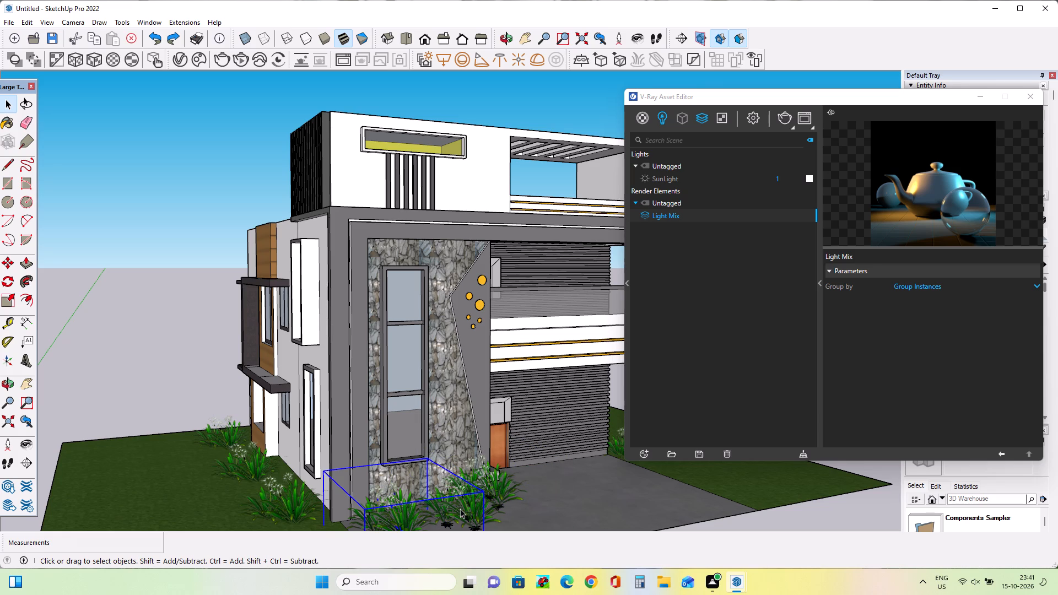
left_click(479, 475)
left_click(468, 508)
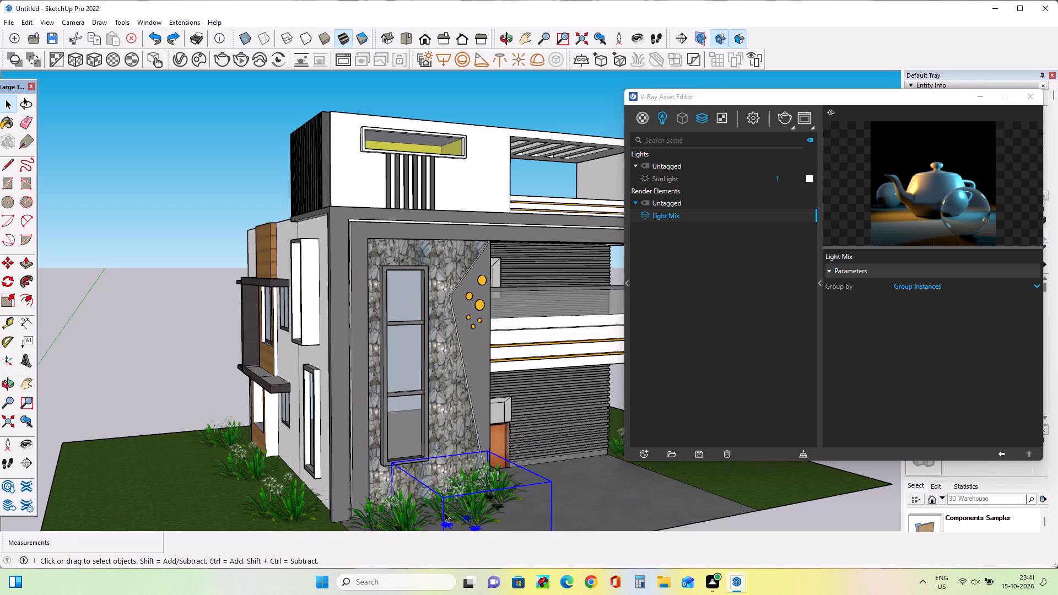
left_click(409, 514)
left_click(490, 480)
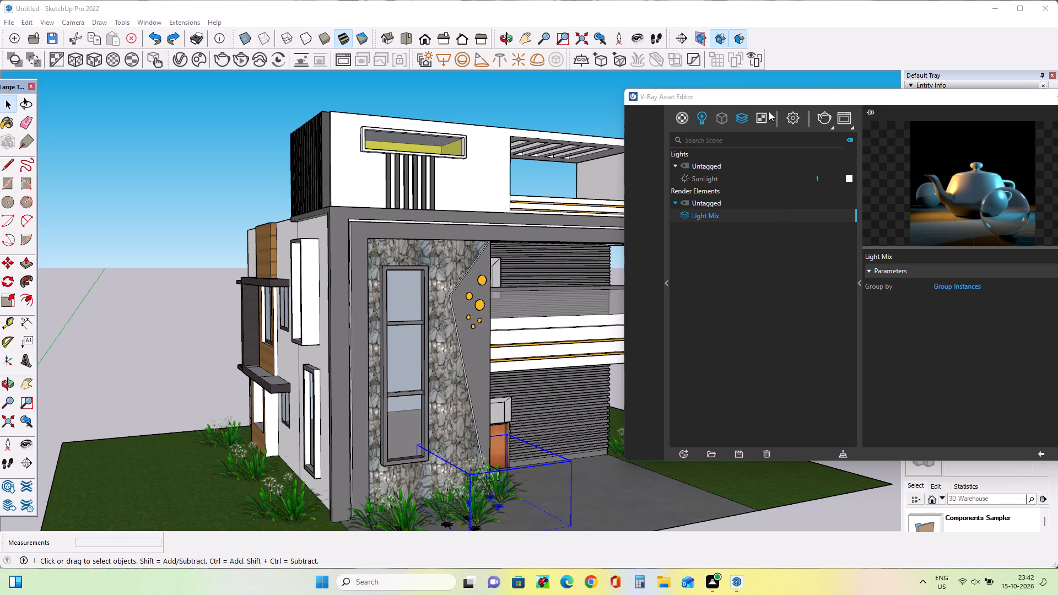
Render the house view with V-Ray, stop the render, and put the frame buffer away.
left_click(819, 116)
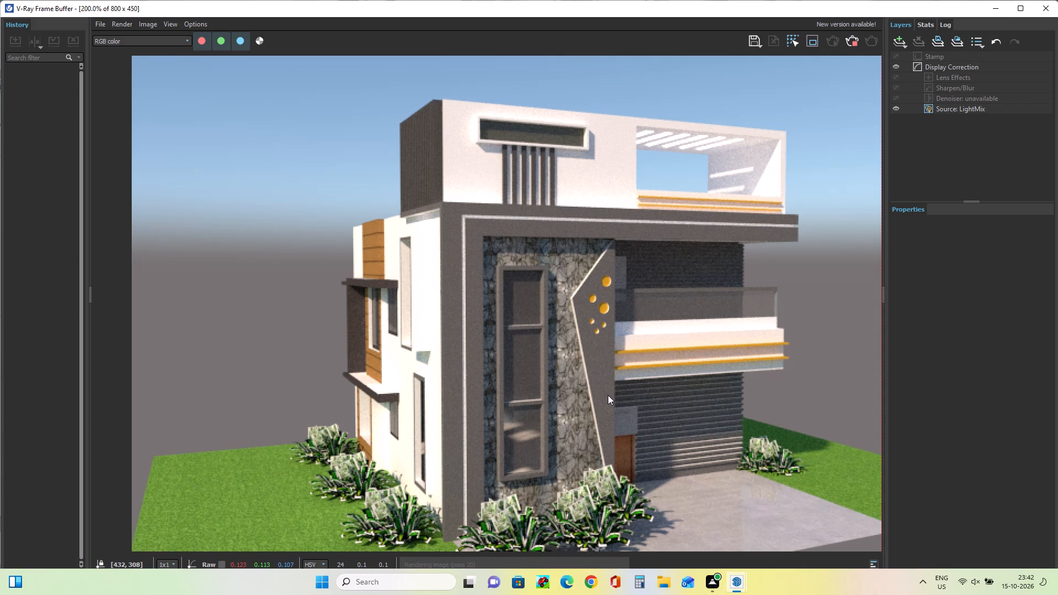
left_click(856, 38)
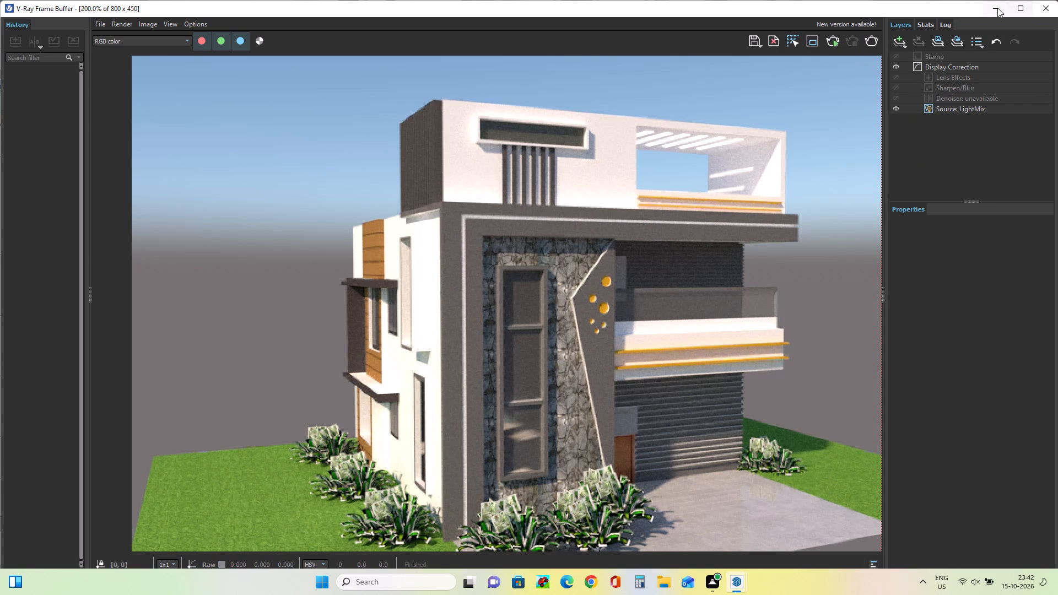
left_click(997, 8)
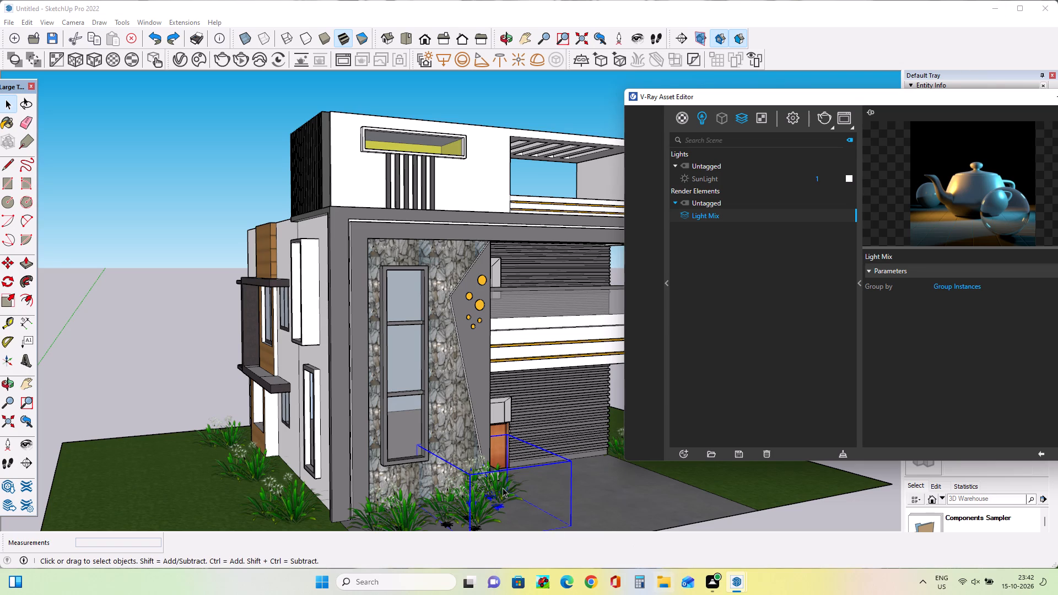
Delete the plant nearest the entrance door at the end of the stone-clad wall, keeping the Light Mix element.
key("Delete")
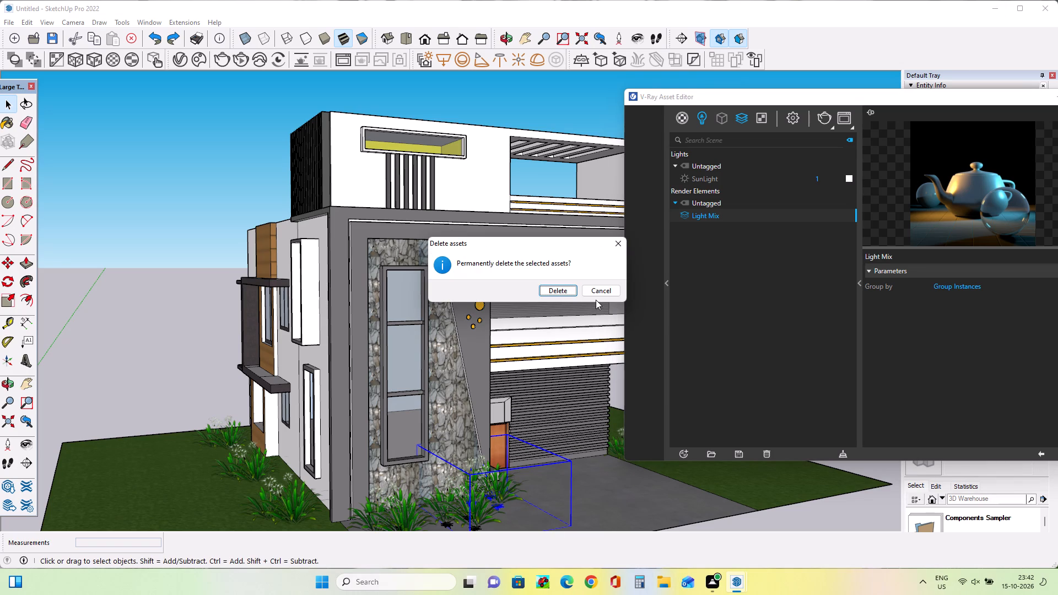
left_click(604, 293)
left_click(496, 475)
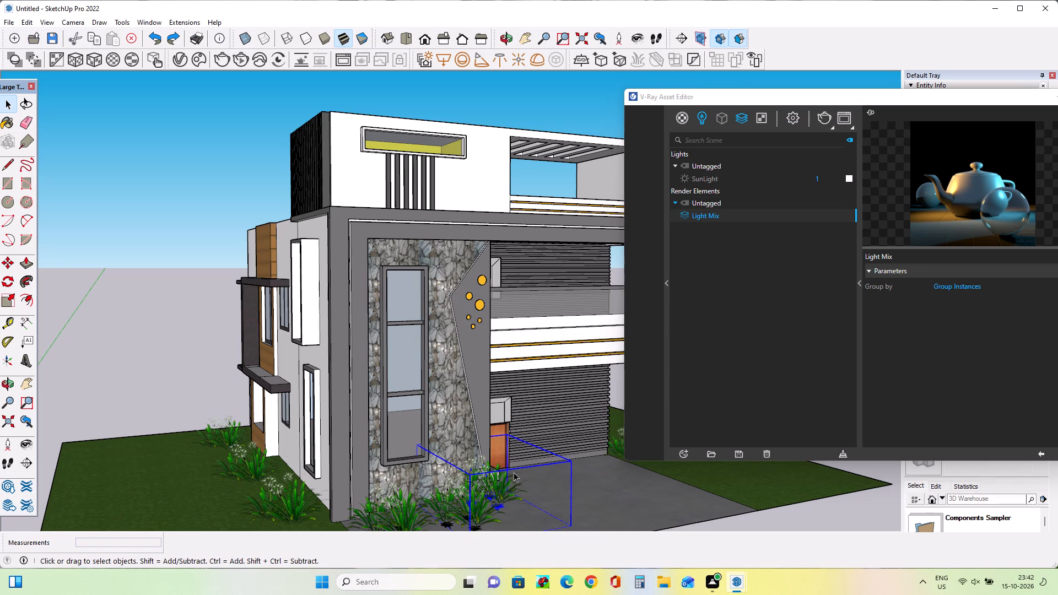
left_click(499, 488)
key("Delete")
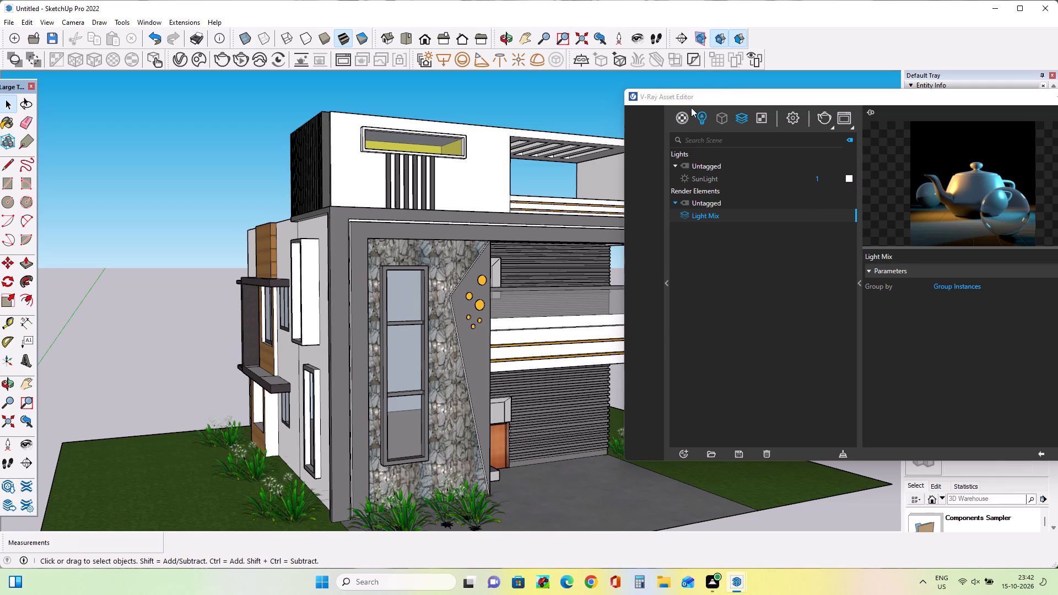
Render the house view with V-Ray again to check the planting, stop it, and put the frame buffer away.
left_click(824, 117)
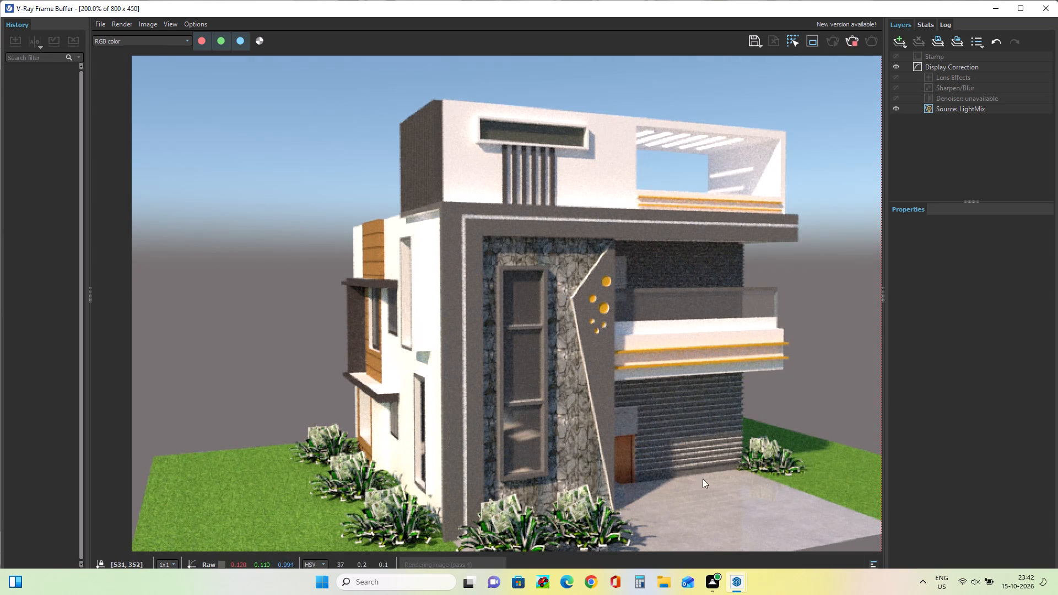
left_click(855, 45)
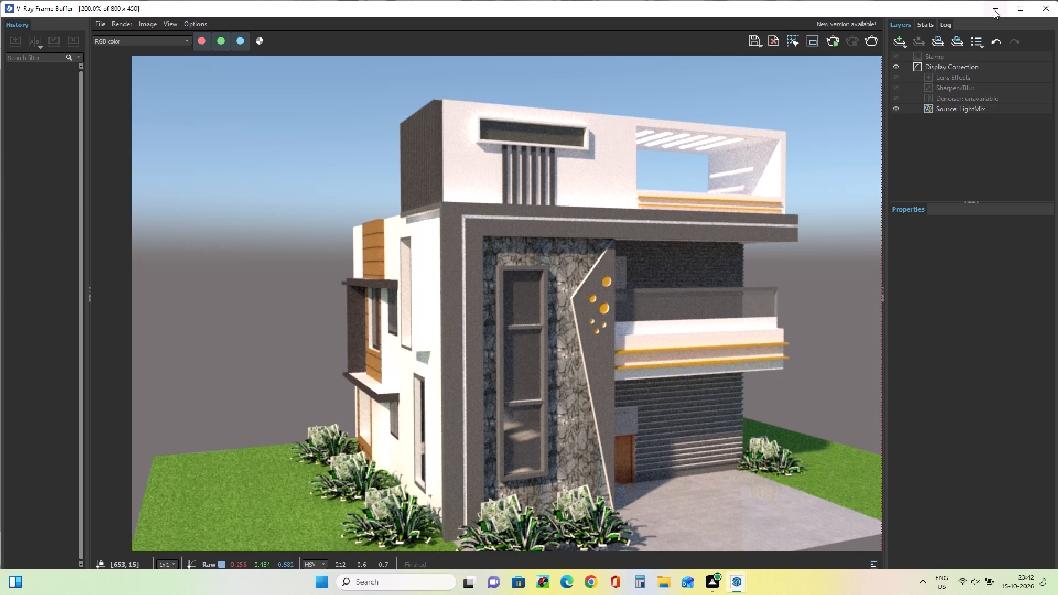
left_click(997, 10)
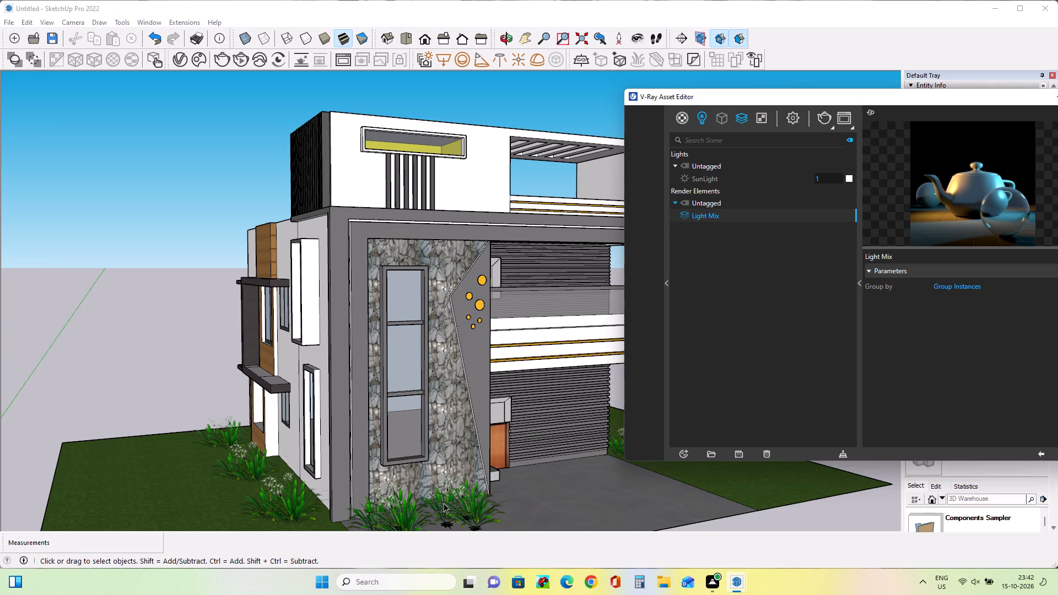
Scale the front plant nearer the entrance to about 0.84 and move it about 1' 1/4" towards the stone wall.
left_click(444, 504)
left_click(1, 306)
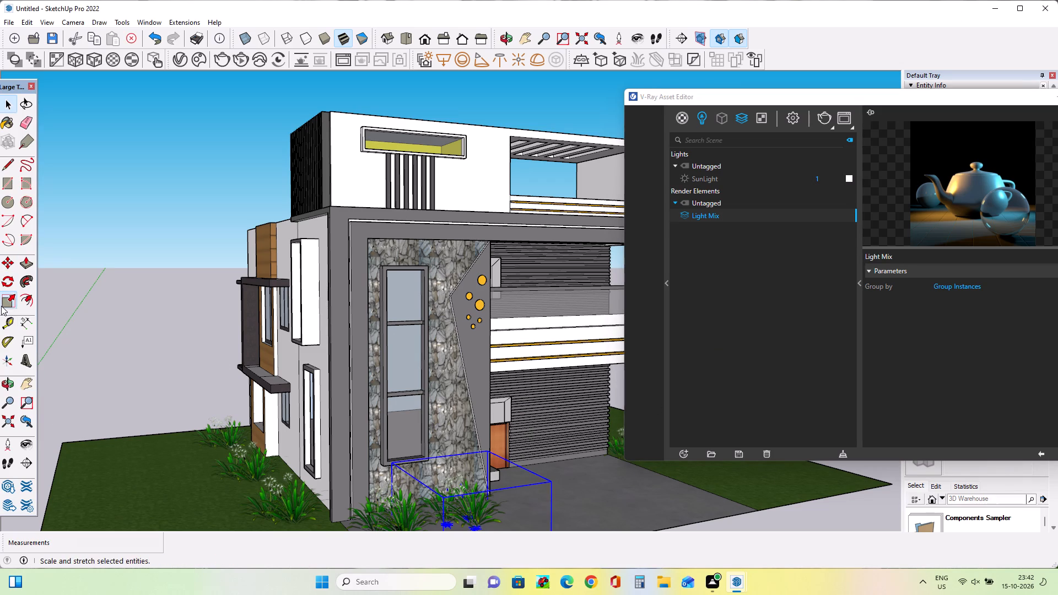
left_click_drag(389, 462, 414, 477)
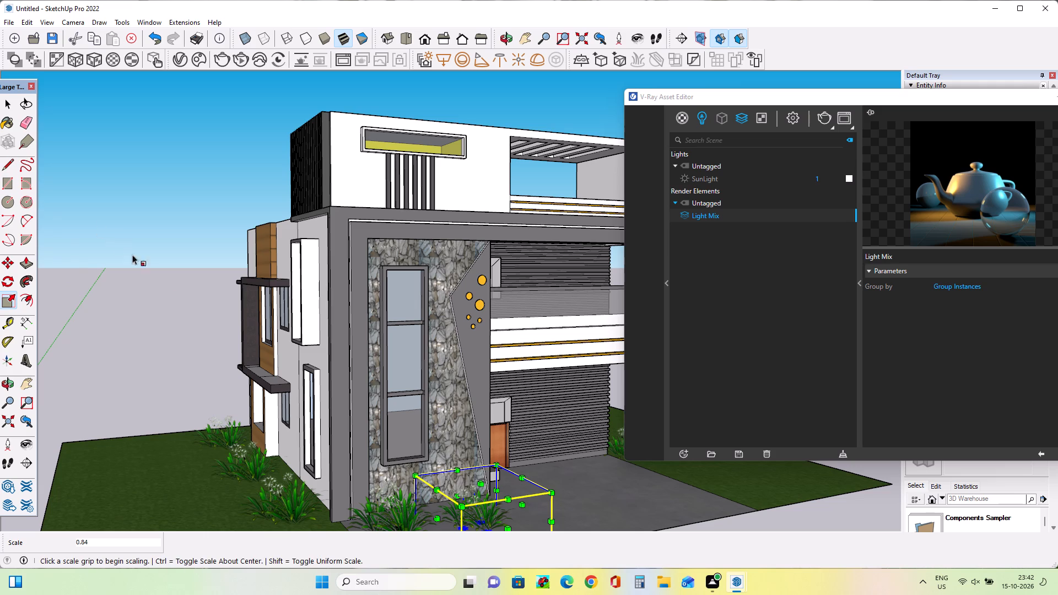
left_click(7, 258)
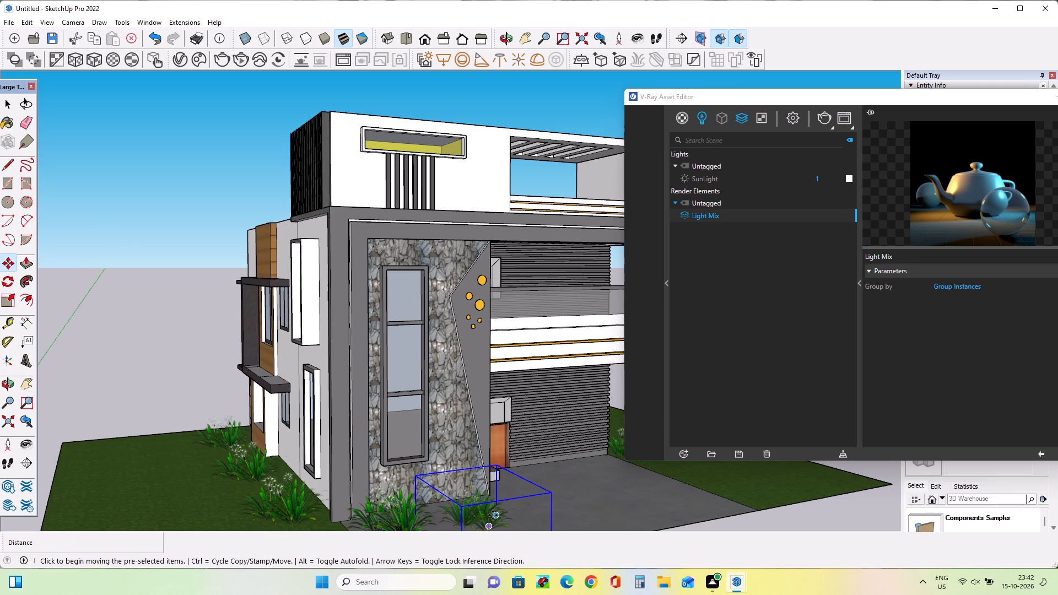
left_click(493, 516)
left_click(489, 504)
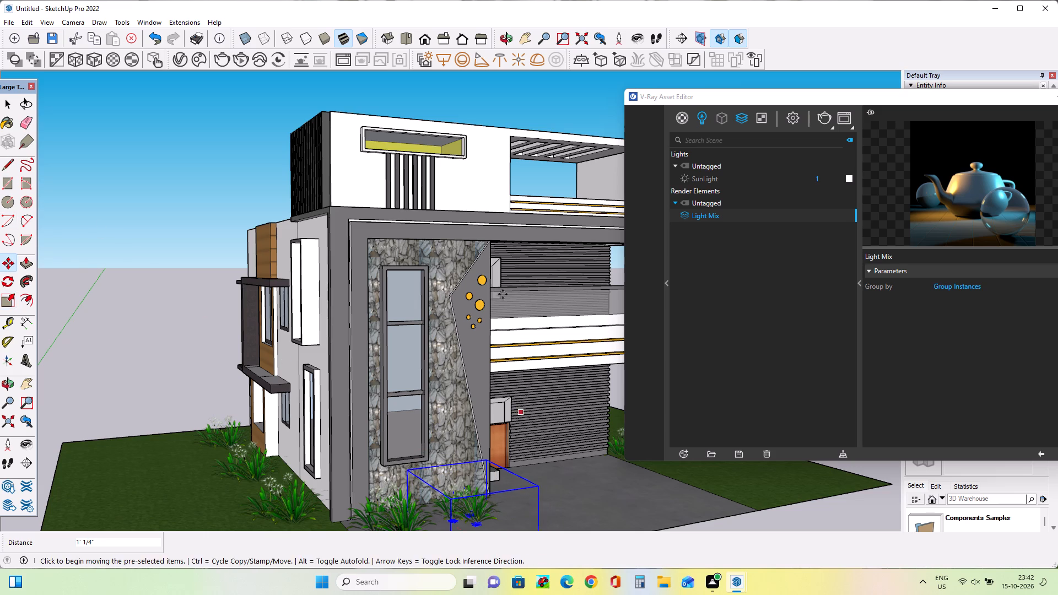
Scale down the plant at the house's front corner, move it about 7" towards the stone wall, and clear the selection.
left_click(8, 105)
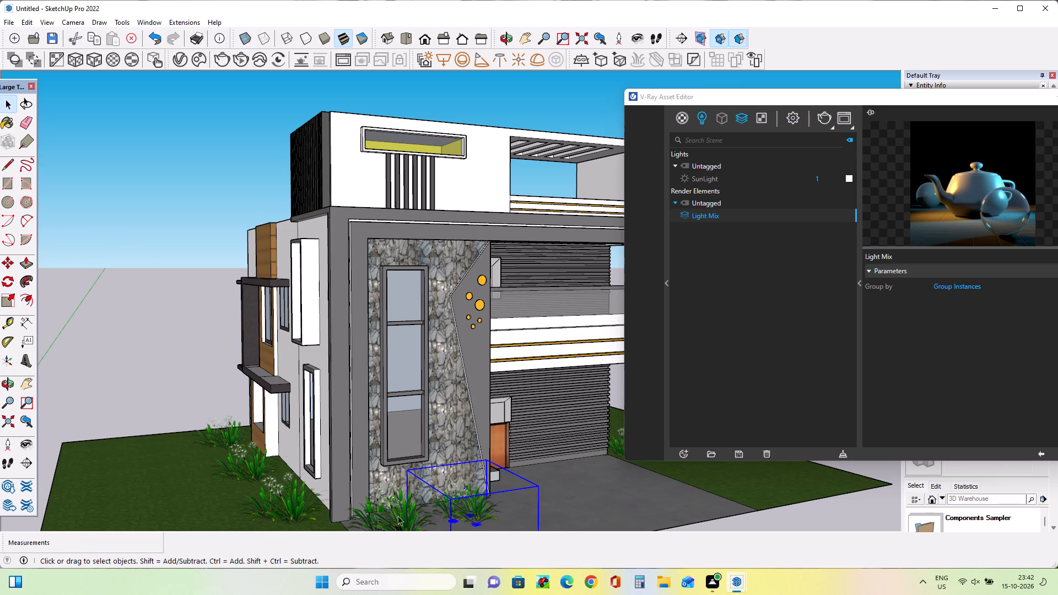
left_click(396, 512)
left_click(12, 296)
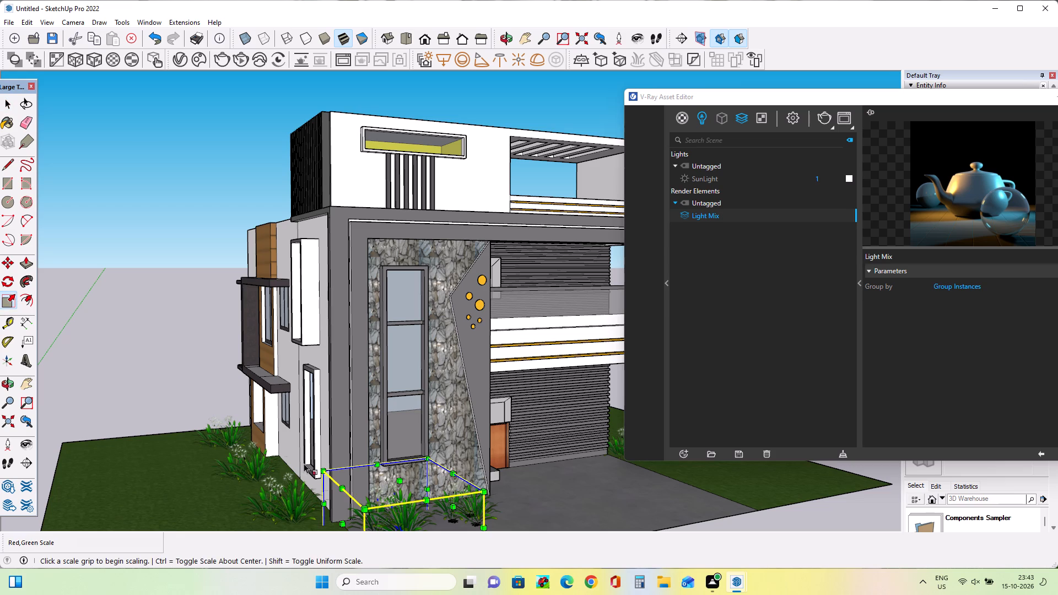
left_click_drag(322, 467, 351, 485)
left_click(5, 266)
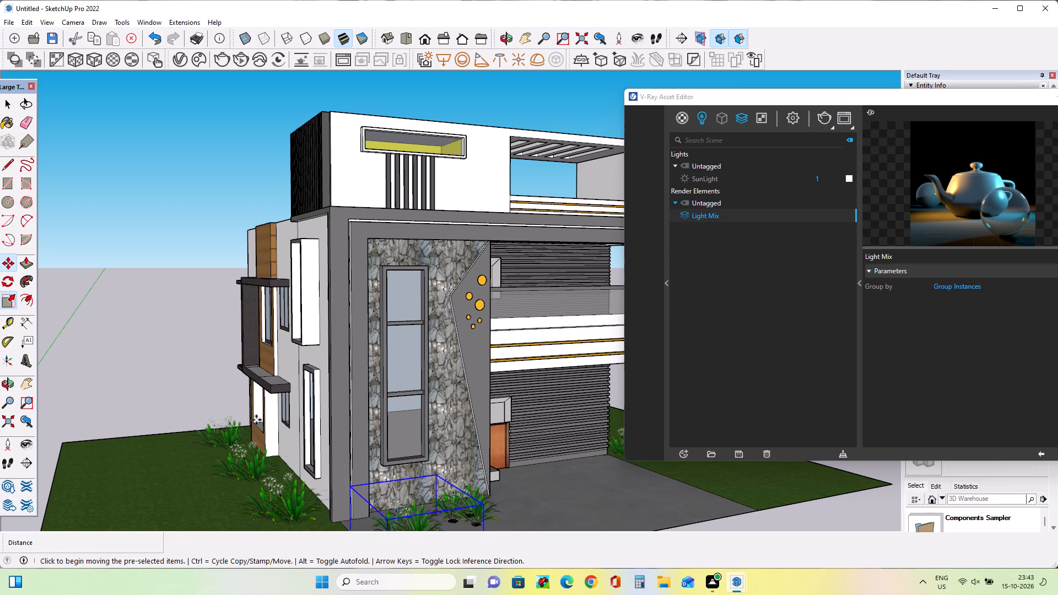
left_click(417, 516)
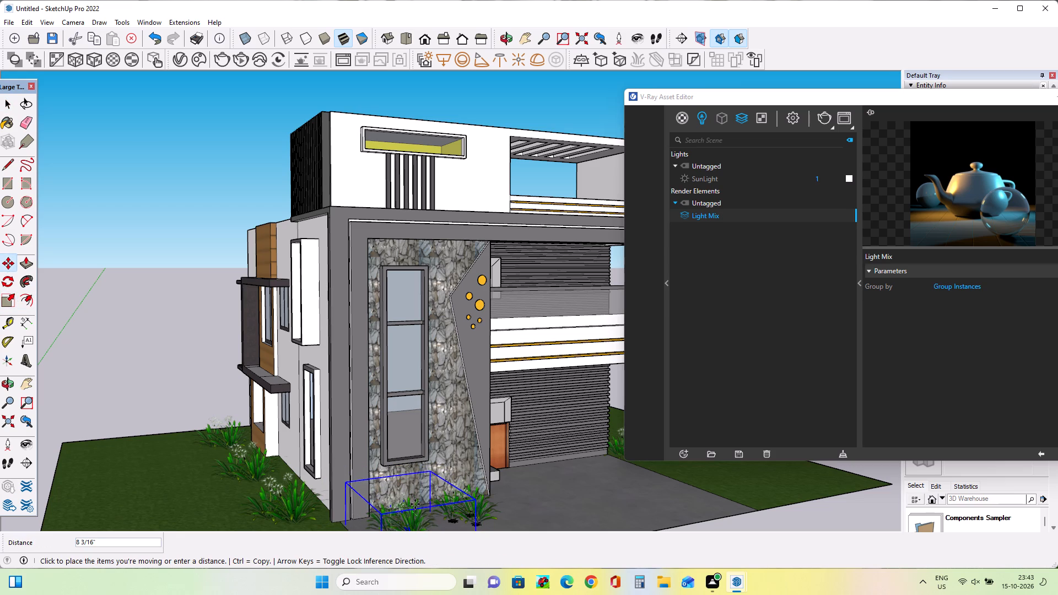
left_click(414, 507)
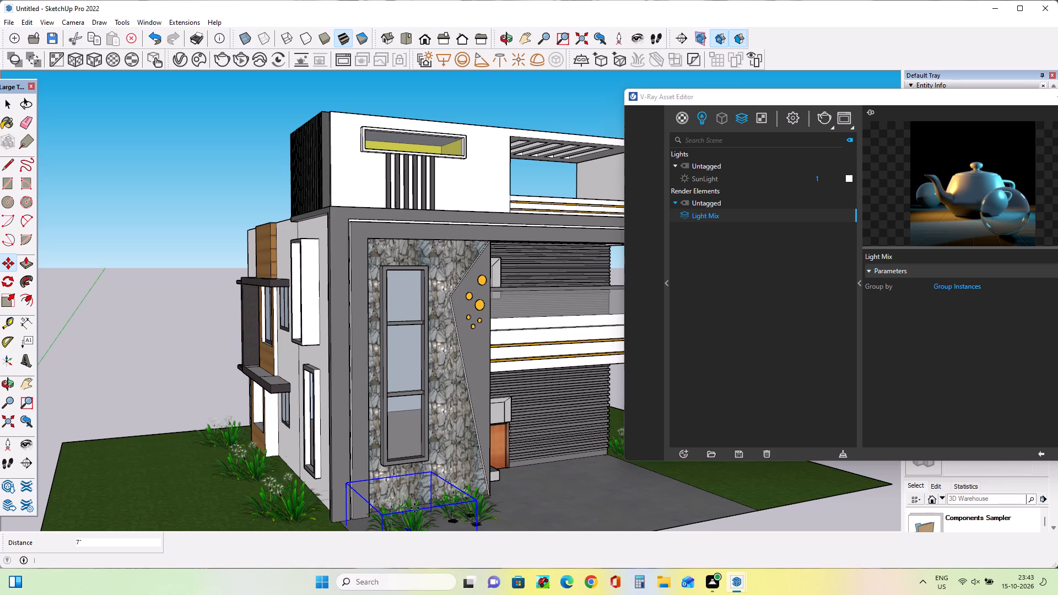
left_click(4, 101)
left_click(125, 201)
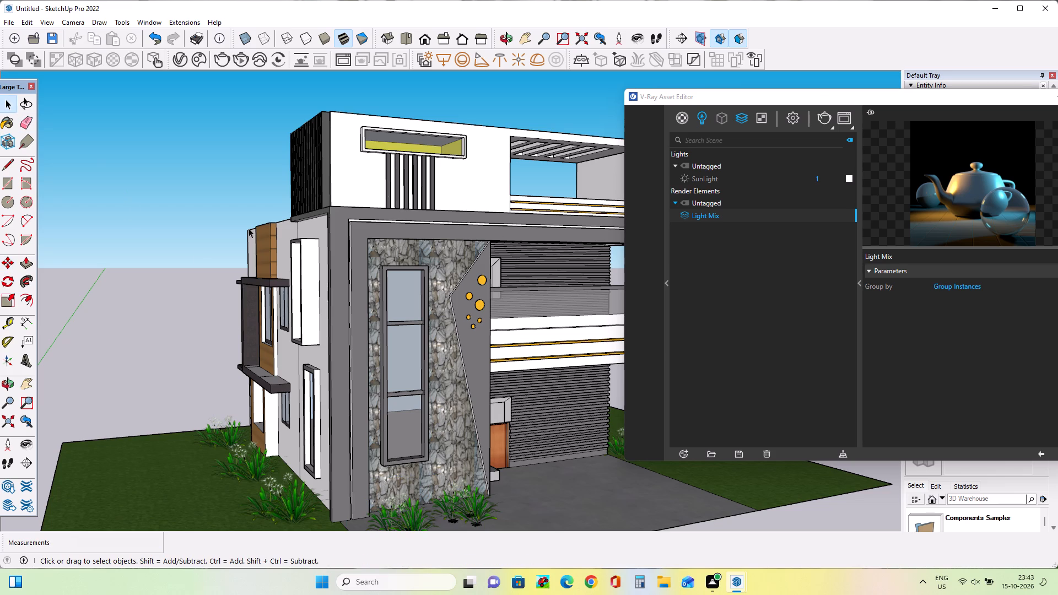
Render the house view with the adjusted front plants in V-Ray.
left_click(828, 117)
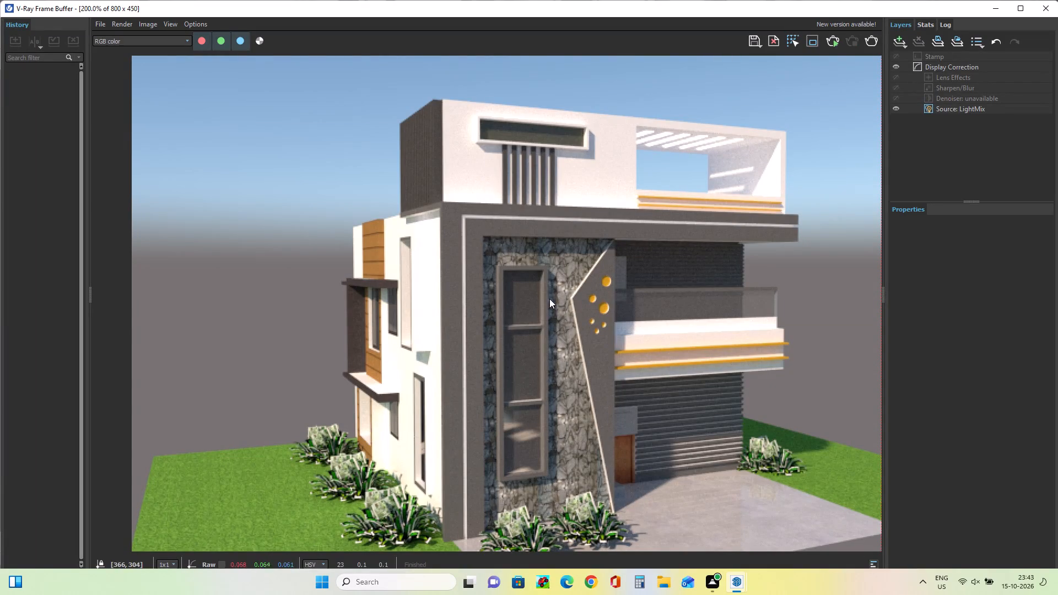
Raise the SunLight intensity in the frame buffer's LightMix source layer to about 1.245.
left_click(930, 107)
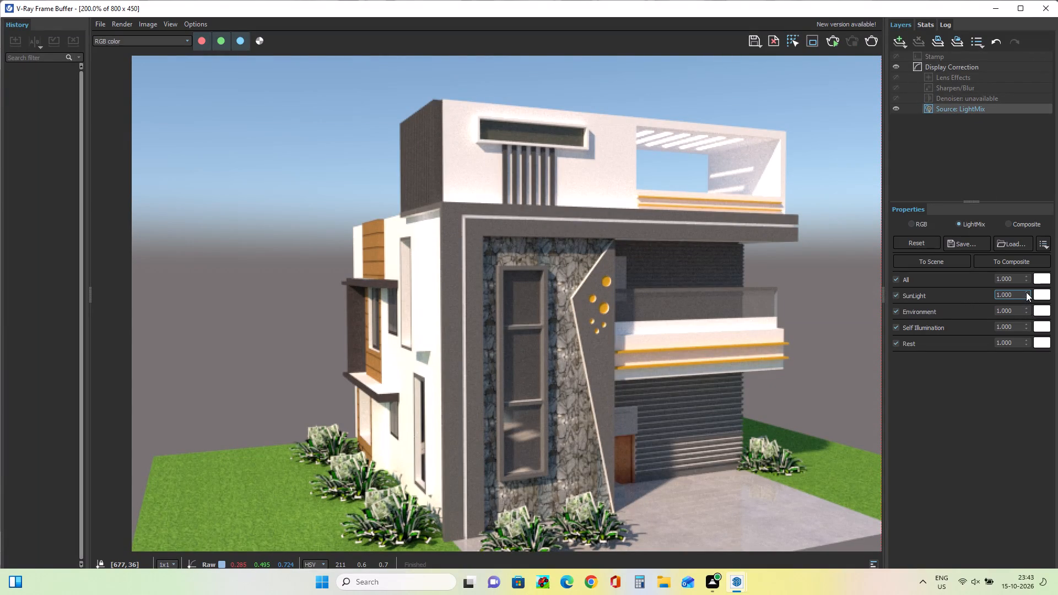
triple_click(1026, 291)
left_click_drag(1026, 290, 1024, 273)
left_click_drag(1024, 273, 1022, 264)
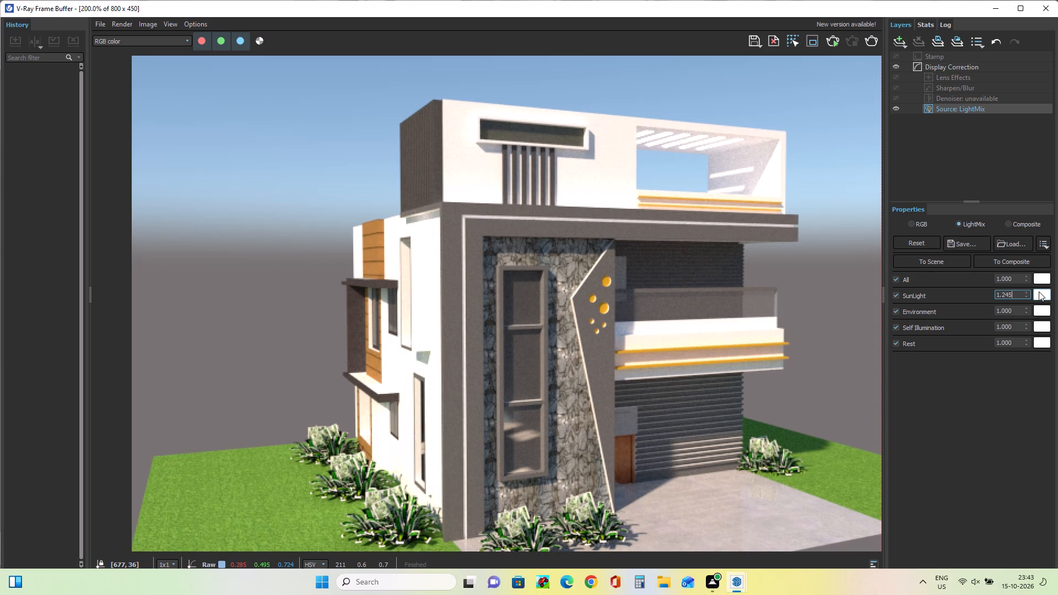
Tint the SunLight colour in LightMix to a warm grey of about R 0.653, G 0.647, B 0.560.
left_click(1039, 291)
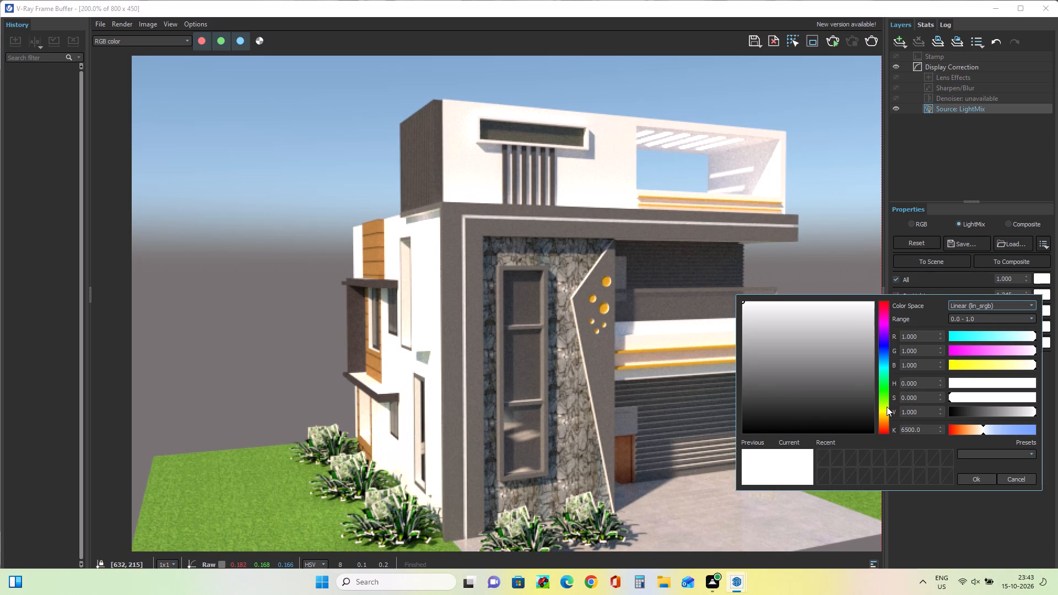
left_click(887, 407)
left_click(885, 410)
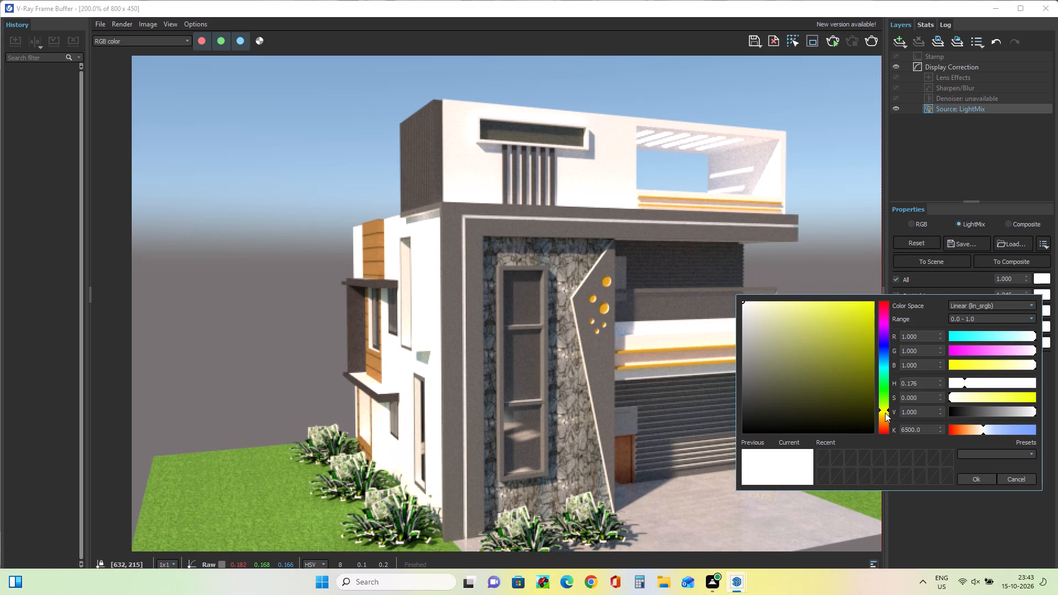
left_click(885, 413)
left_click(777, 336)
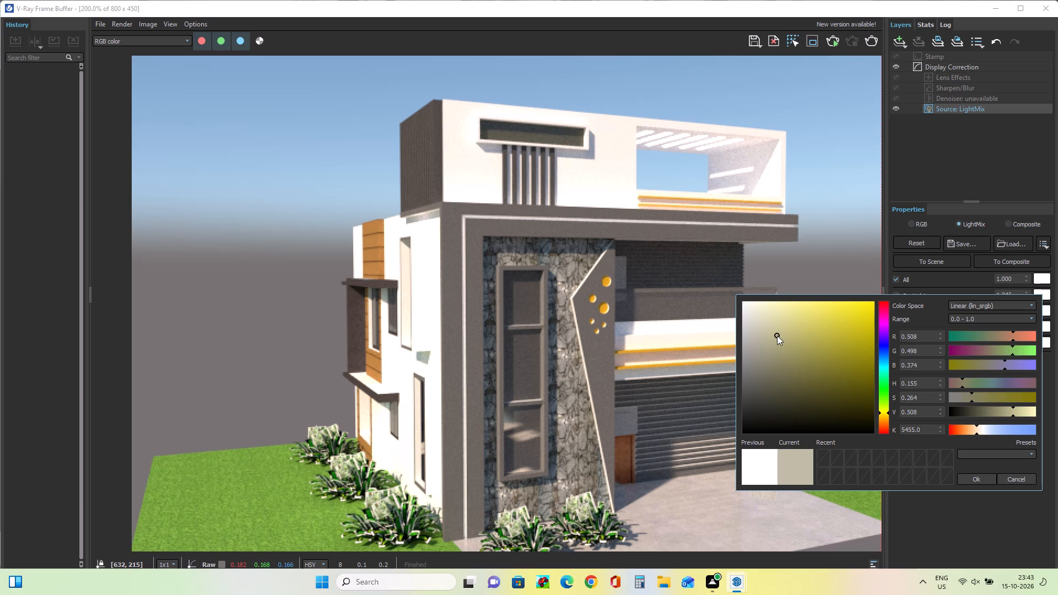
left_click(769, 327)
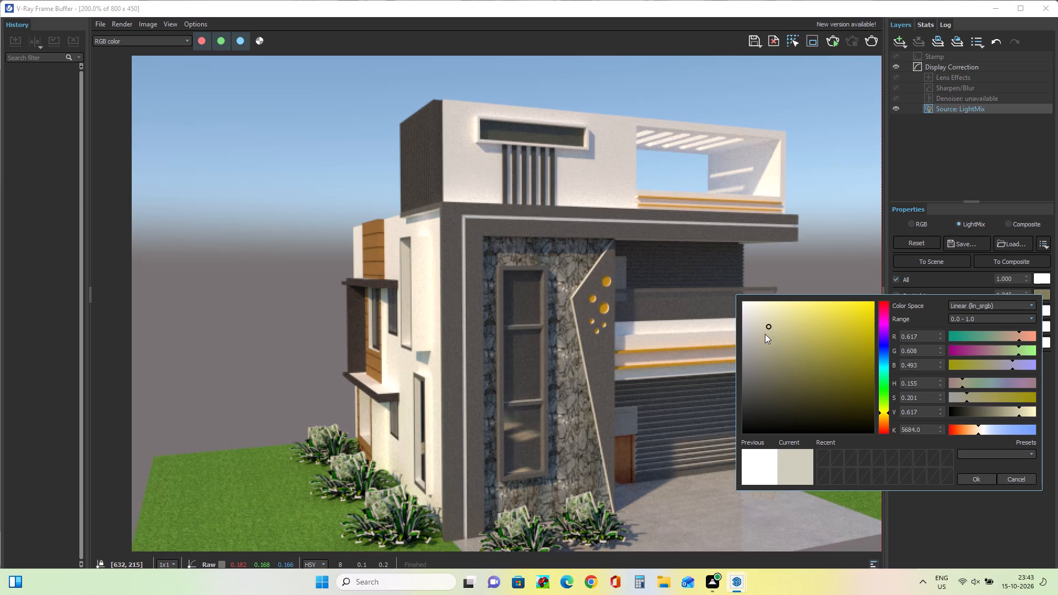
left_click(760, 331)
left_click(763, 345)
left_click(758, 337)
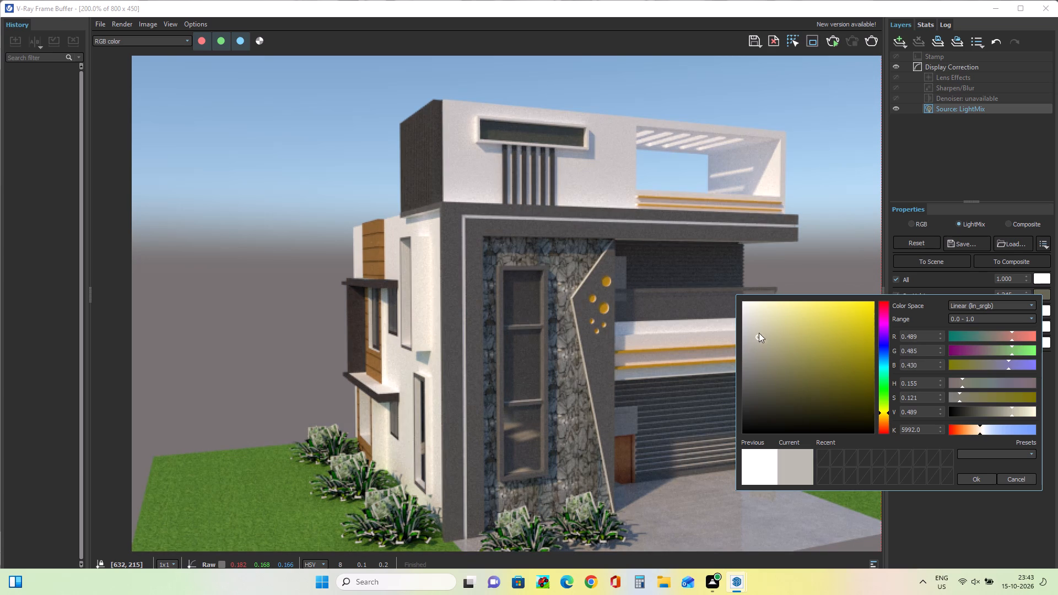
left_click(761, 324)
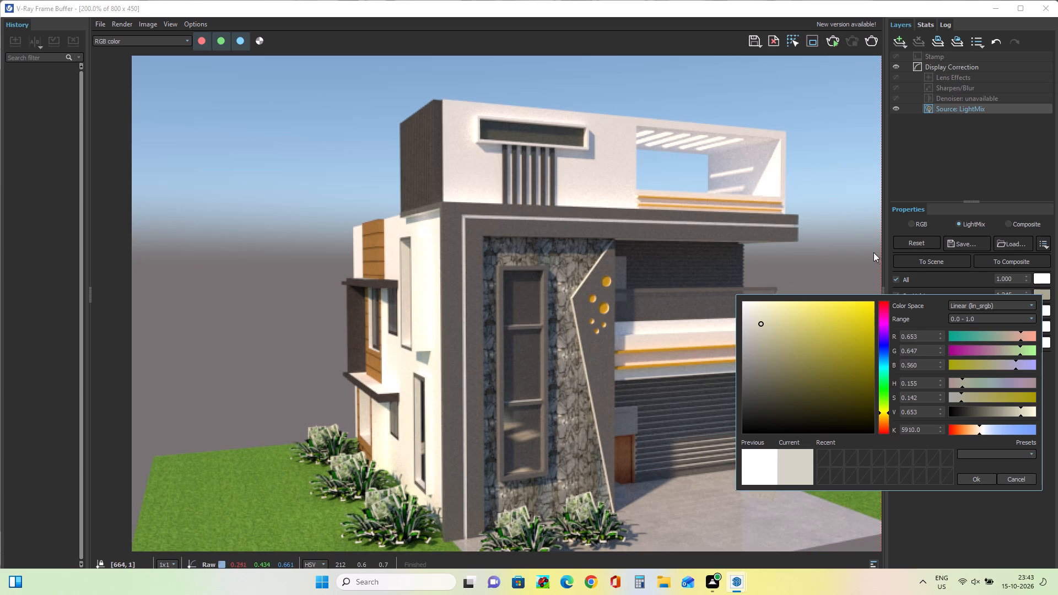
left_click(984, 480)
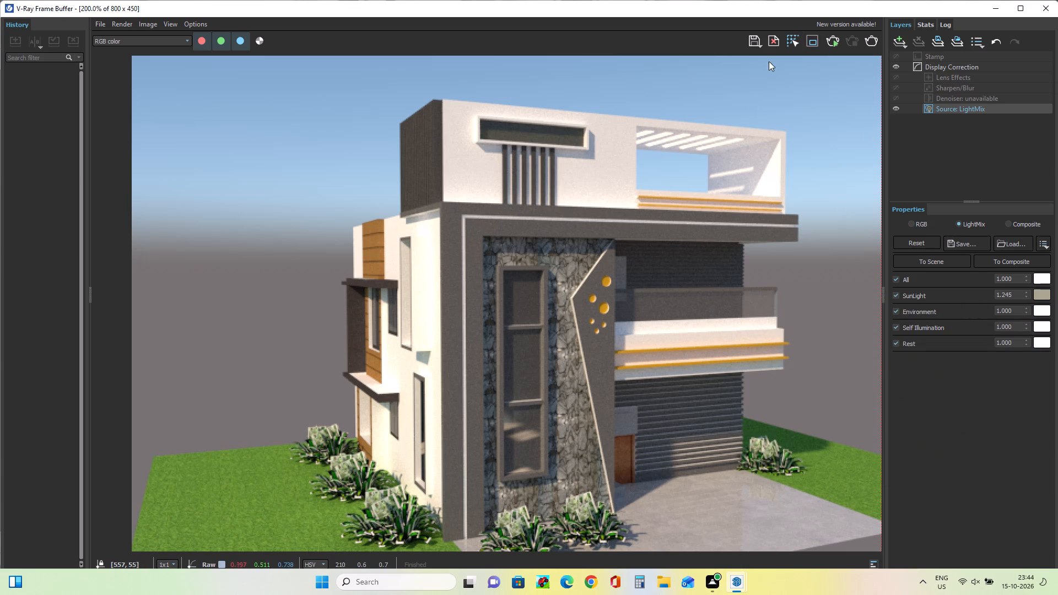
Add an Exposure correction layer and try an exposure of about 2.573 with highlight burn at about 0.524.
left_click(900, 40)
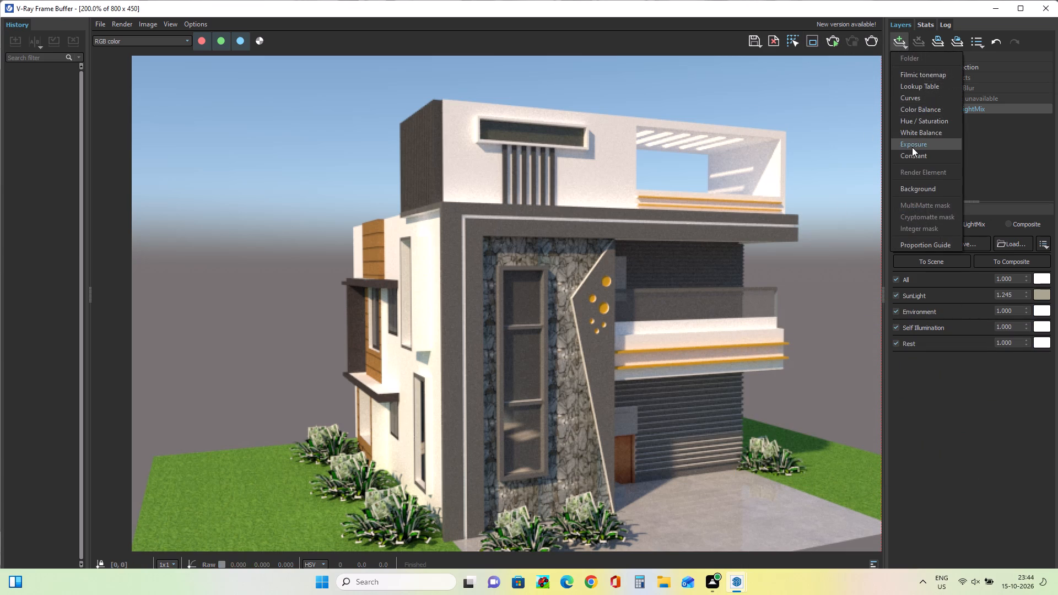
left_click(912, 147)
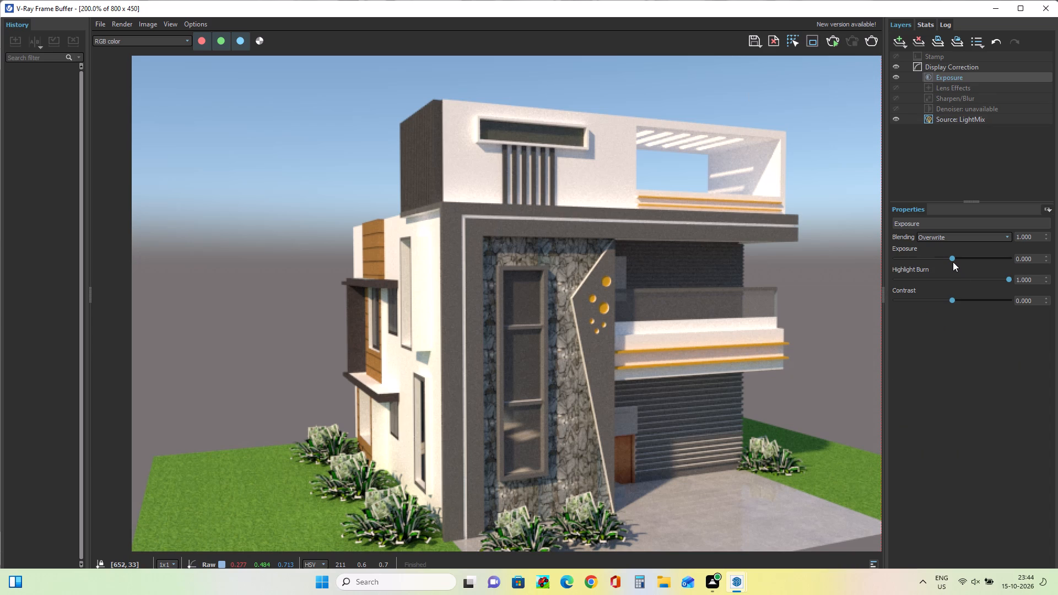
left_click_drag(953, 260, 961, 261)
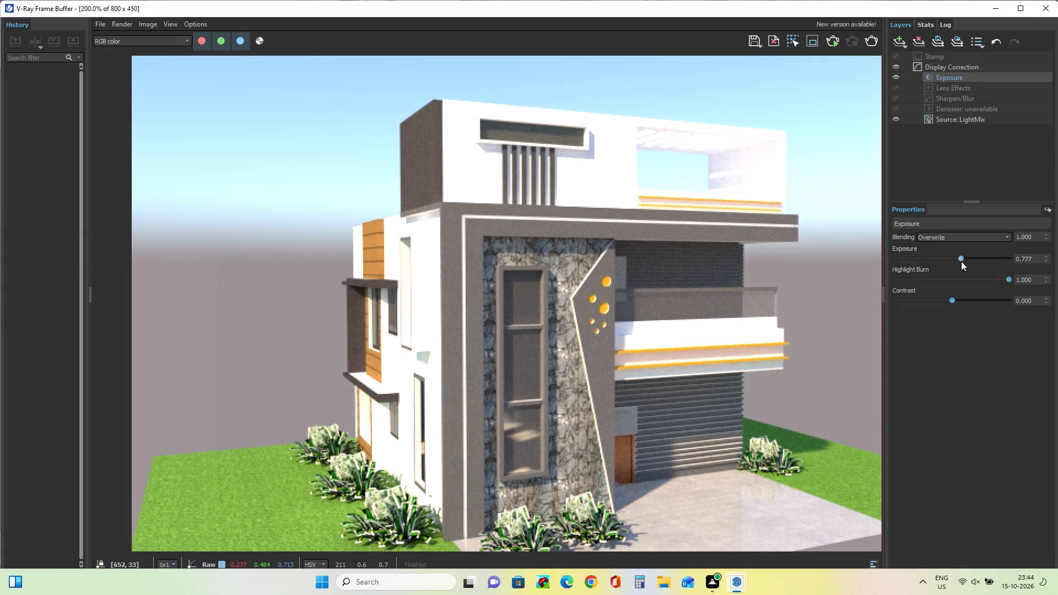
left_click_drag(961, 261, 959, 261)
left_click_drag(959, 261, 969, 260)
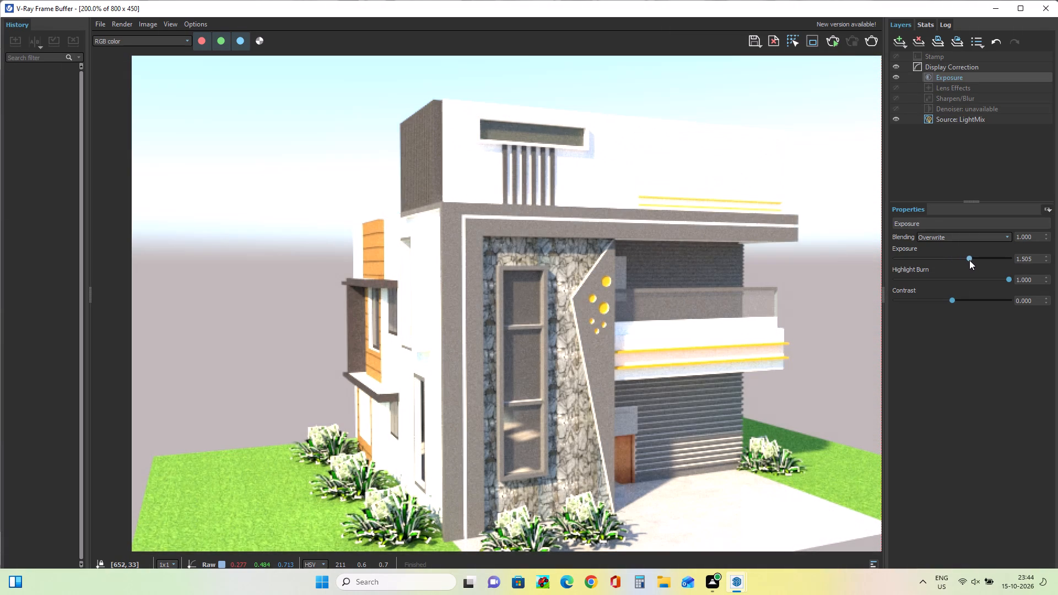
left_click_drag(969, 260, 981, 258)
left_click_drag(1007, 277, 956, 283)
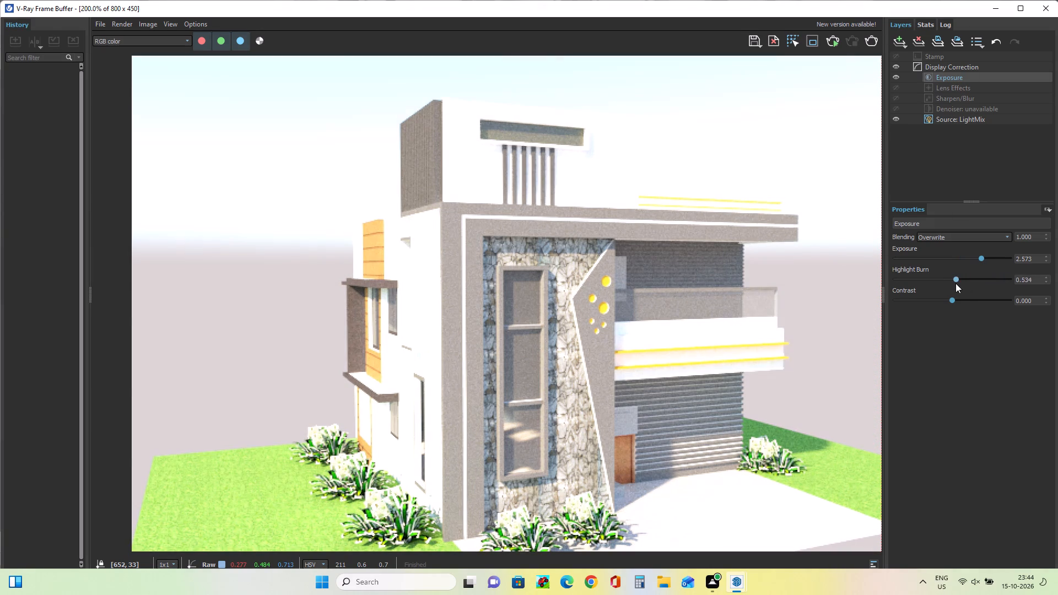
left_click_drag(956, 283, 924, 283)
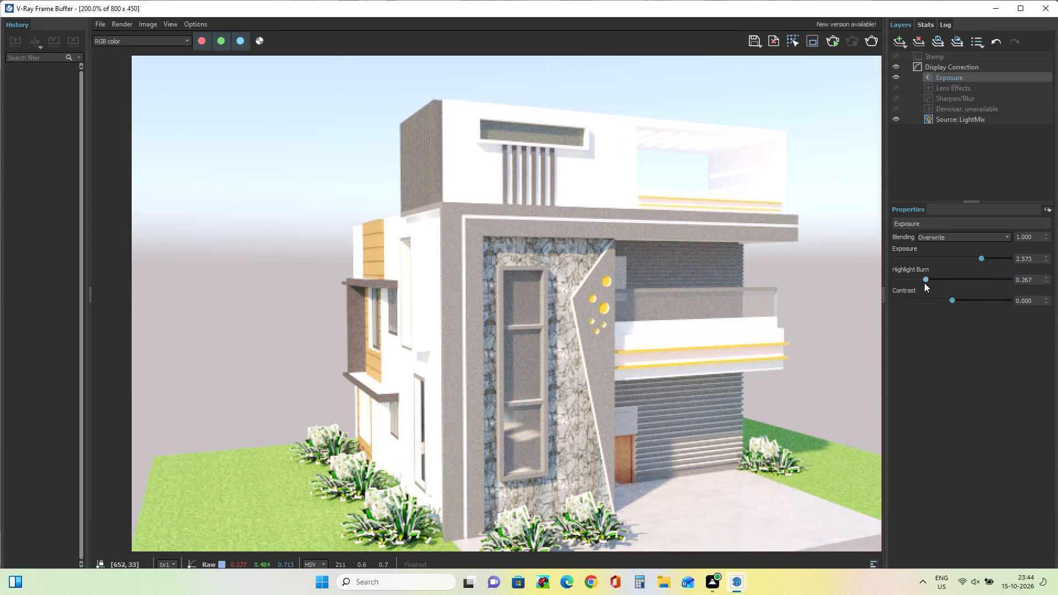
left_click_drag(924, 283, 955, 278)
Lower the Exposure layer's exposure to about 0.340, trying darker values on the way.
left_click_drag(979, 258, 960, 262)
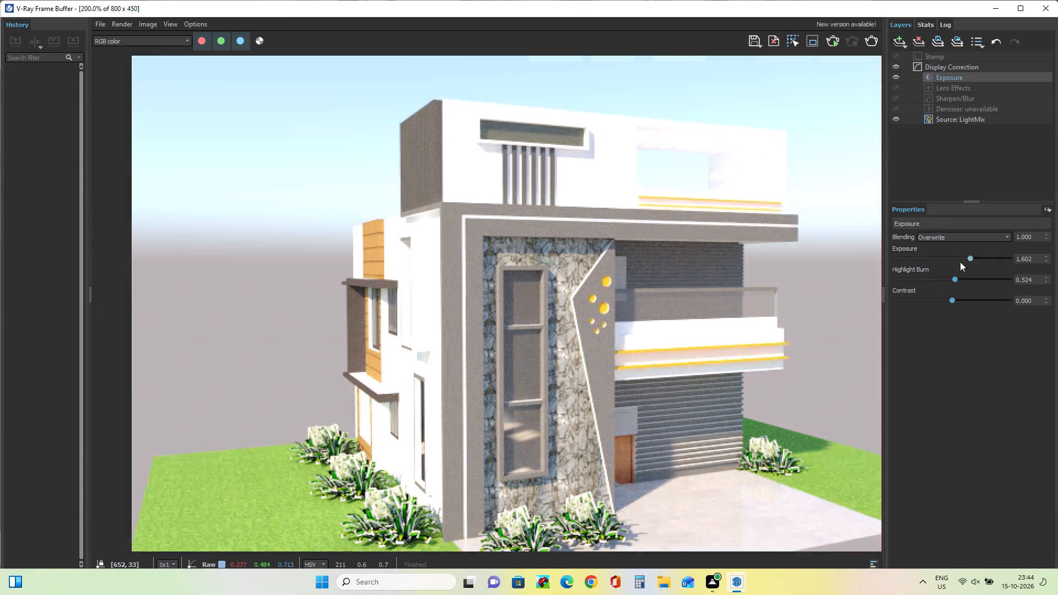
left_click_drag(960, 262, 943, 263)
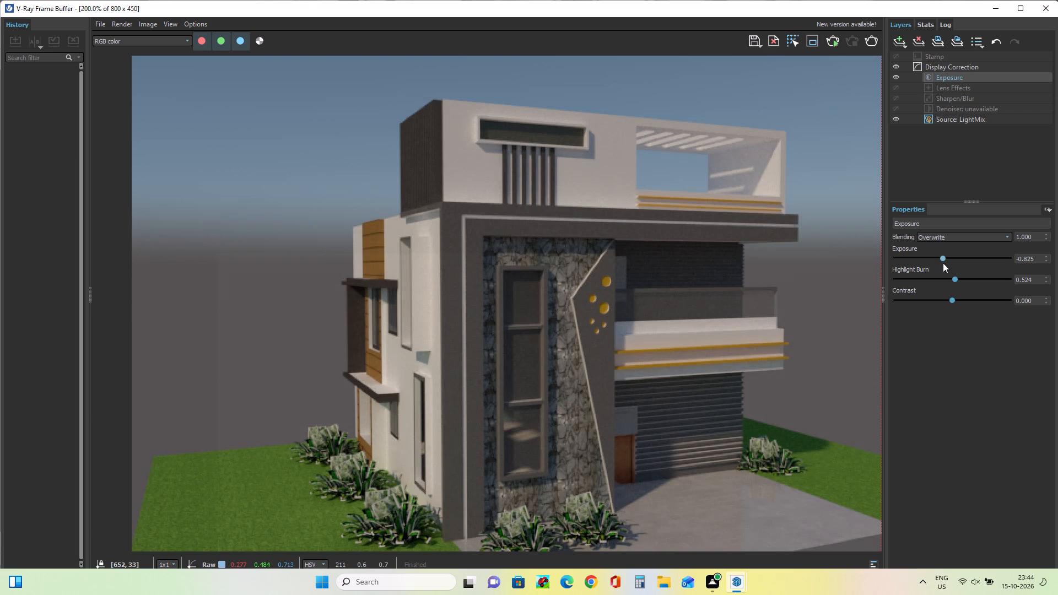
left_click_drag(943, 263, 940, 263)
left_click_drag(940, 263, 941, 263)
left_click_drag(941, 263, 945, 263)
left_click_drag(945, 263, 947, 263)
left_click_drag(947, 263, 952, 262)
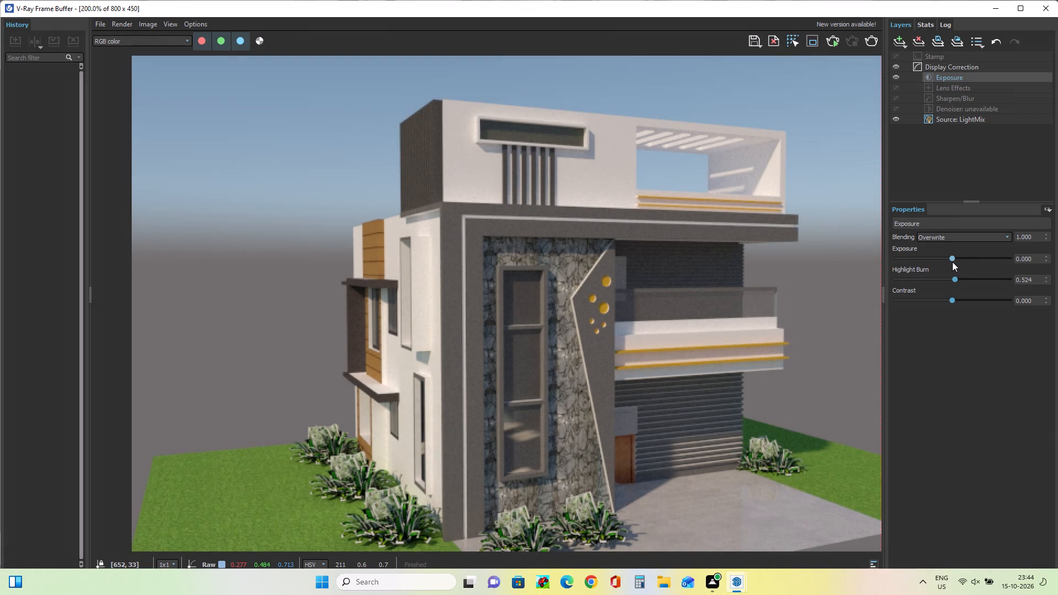
left_click_drag(952, 262, 953, 262)
left_click_drag(953, 262, 956, 262)
Raise the Exposure layer's highlight burn to about 0.942 and set its contrast to about -0.039.
left_click_drag(956, 278, 997, 277)
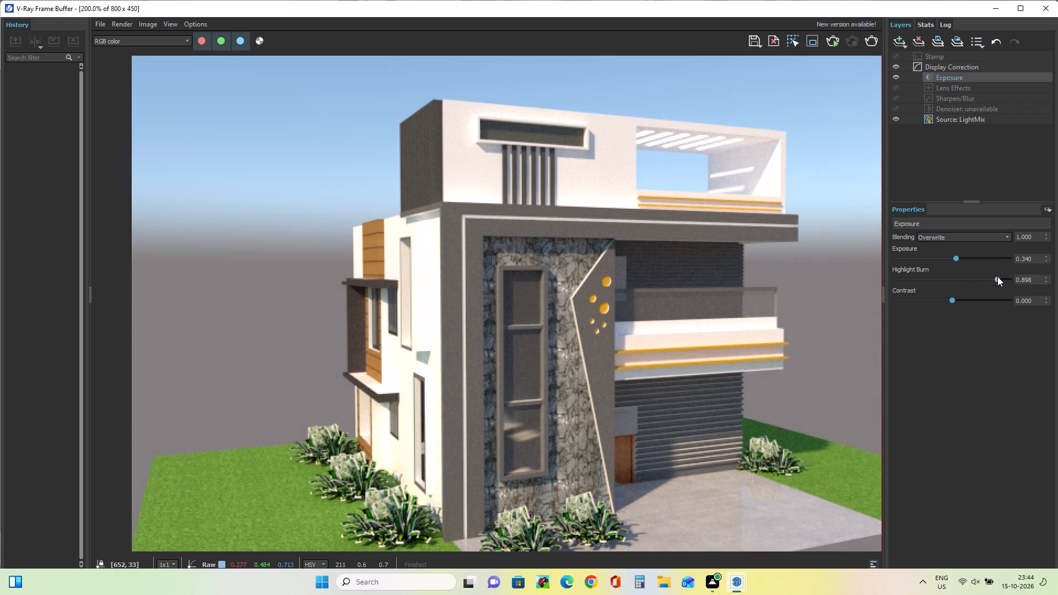
left_click_drag(997, 277, 1002, 276)
left_click_drag(952, 299, 966, 304)
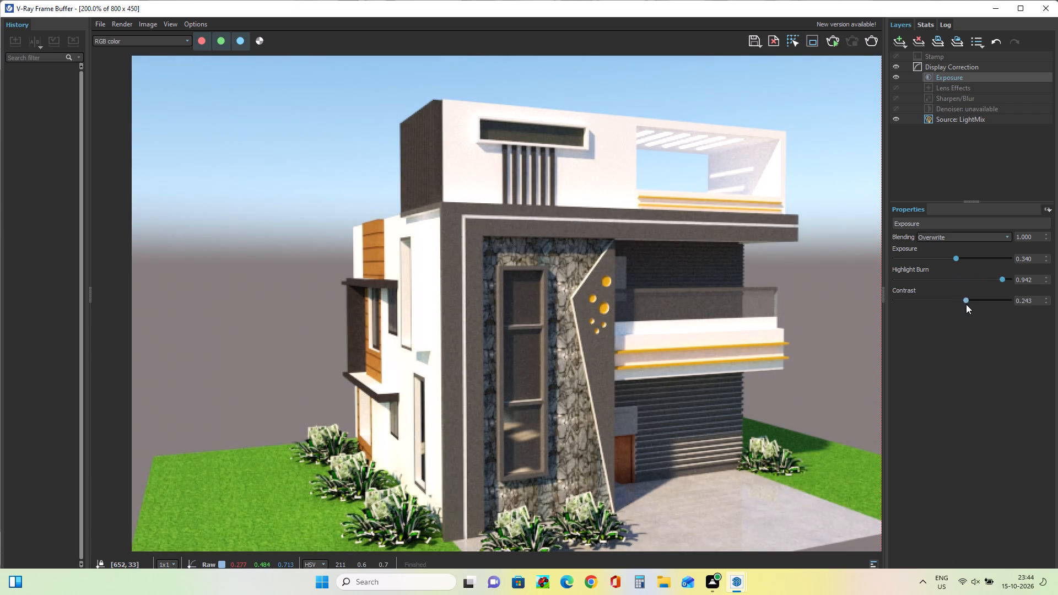
left_click_drag(966, 304, 949, 309)
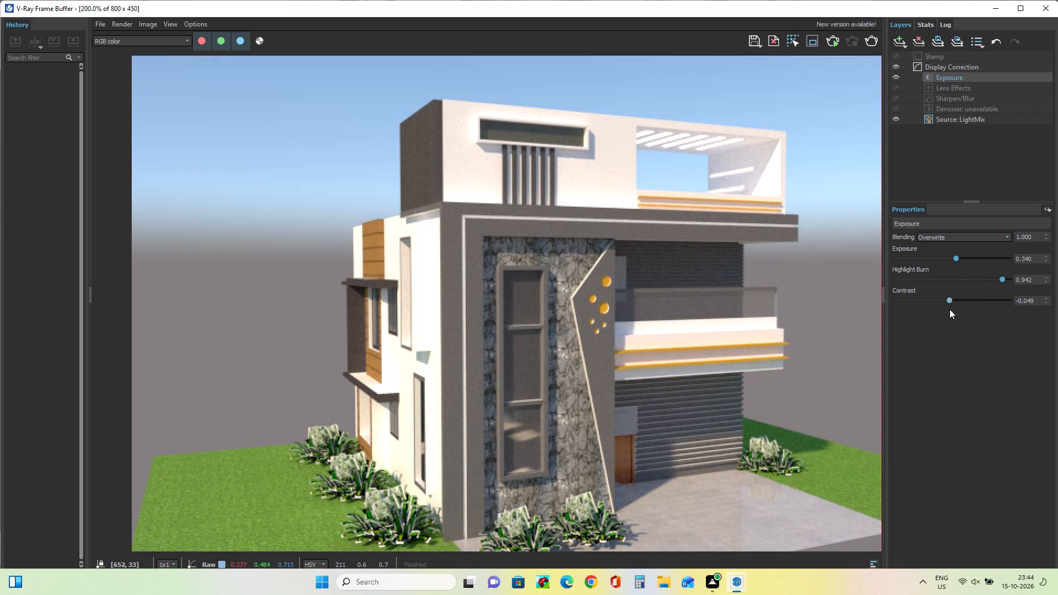
left_click_drag(949, 309, 950, 309)
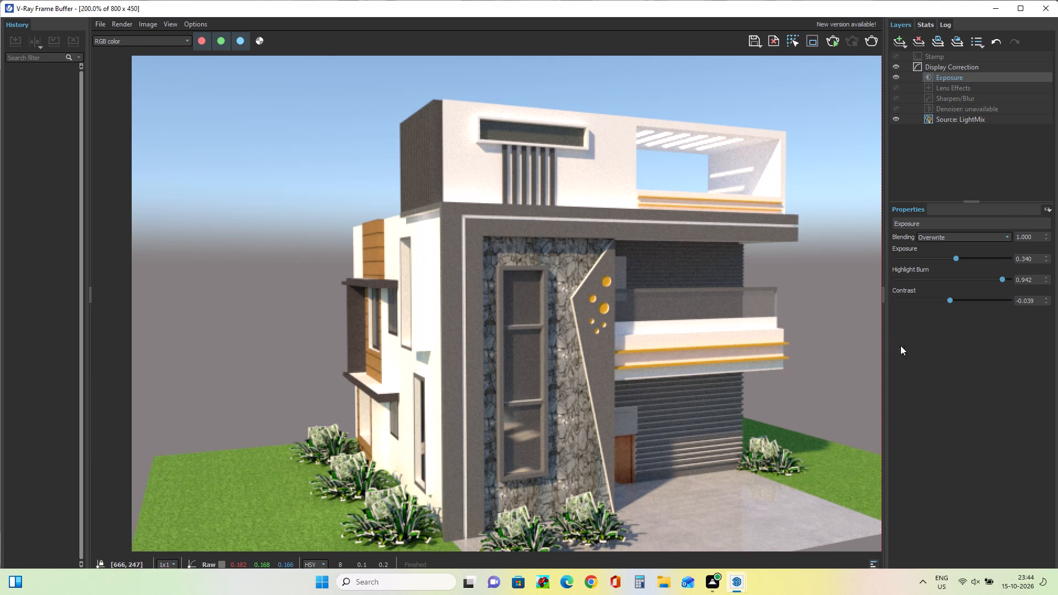
Fine-tune the Exposure layer's highlight burn to about 0.893 and check the whole rendered image.
left_click_drag(1003, 280, 990, 280)
left_click_drag(990, 280, 991, 280)
left_click_drag(991, 280, 997, 279)
scroll(688, 428, "down", 1)
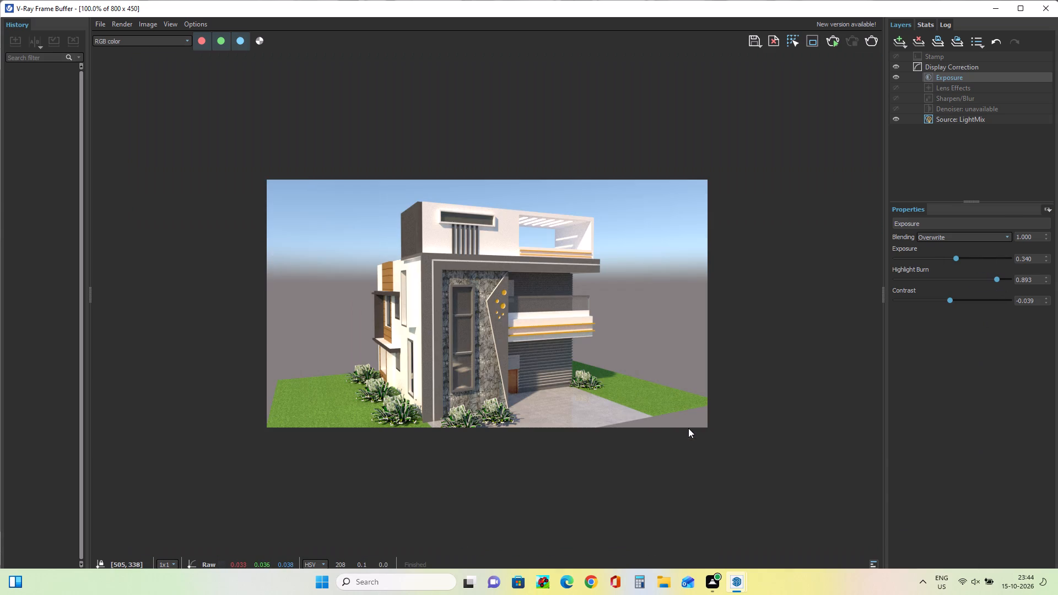
scroll(660, 413, "up", 1)
scroll(665, 417, "down", 1)
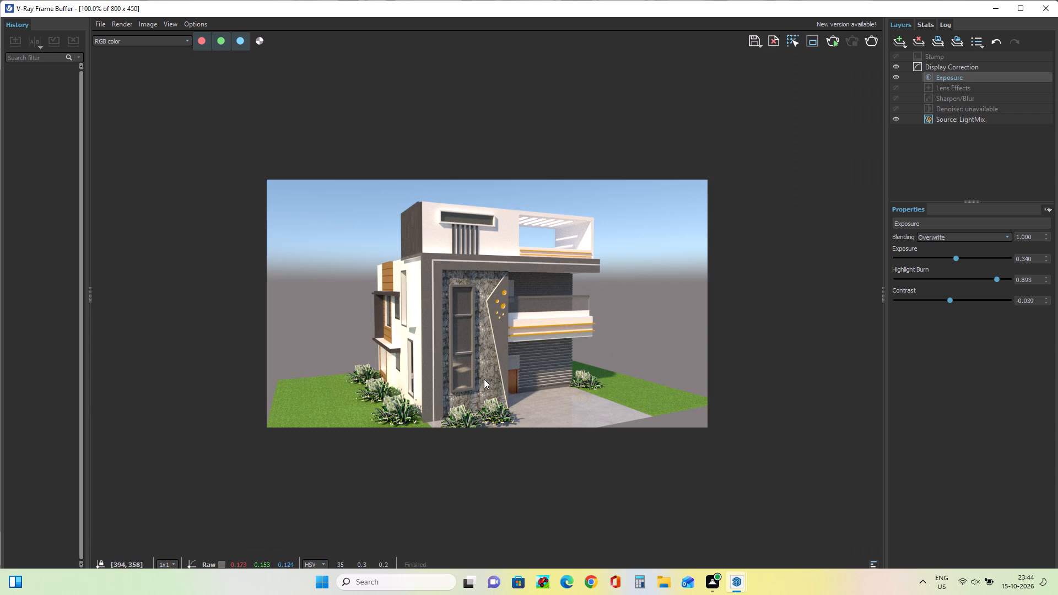
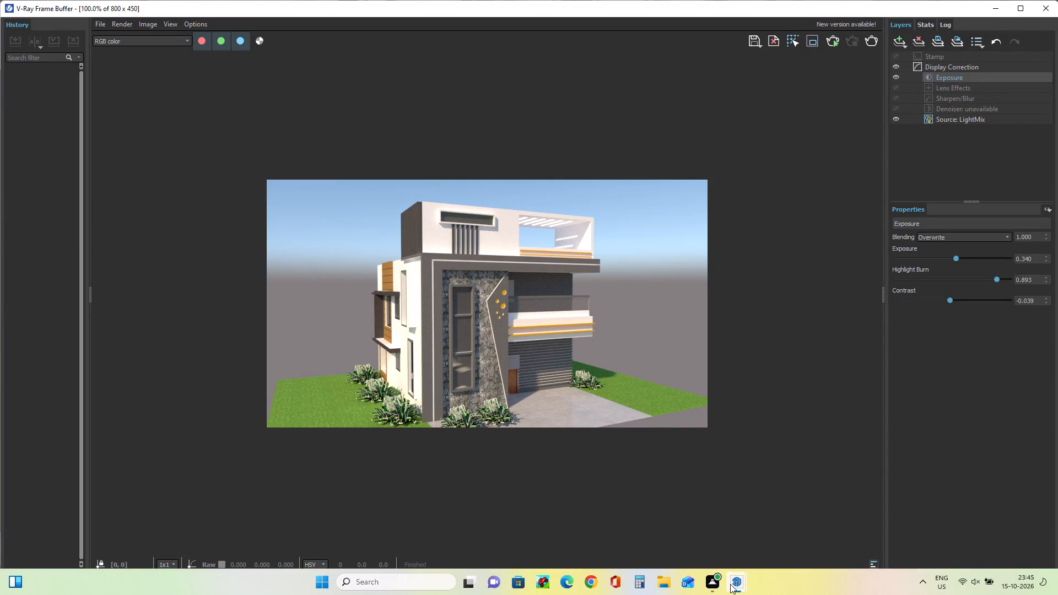
Capture a rectangular snip of the rendered house in the frame buffer with Snipping Tool and maximize the capture window.
left_click(415, 585)
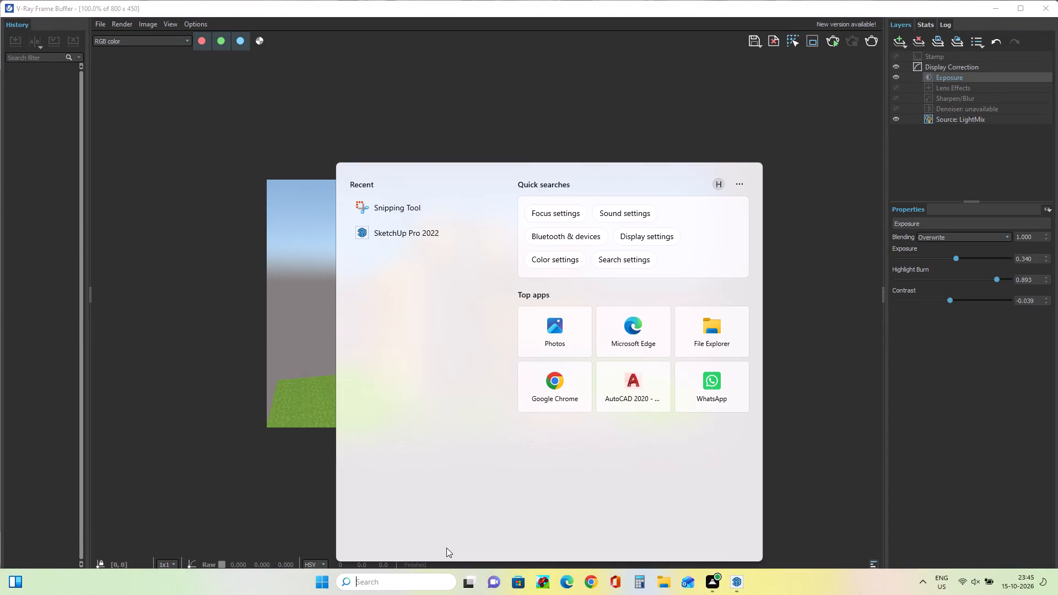
left_click(411, 199)
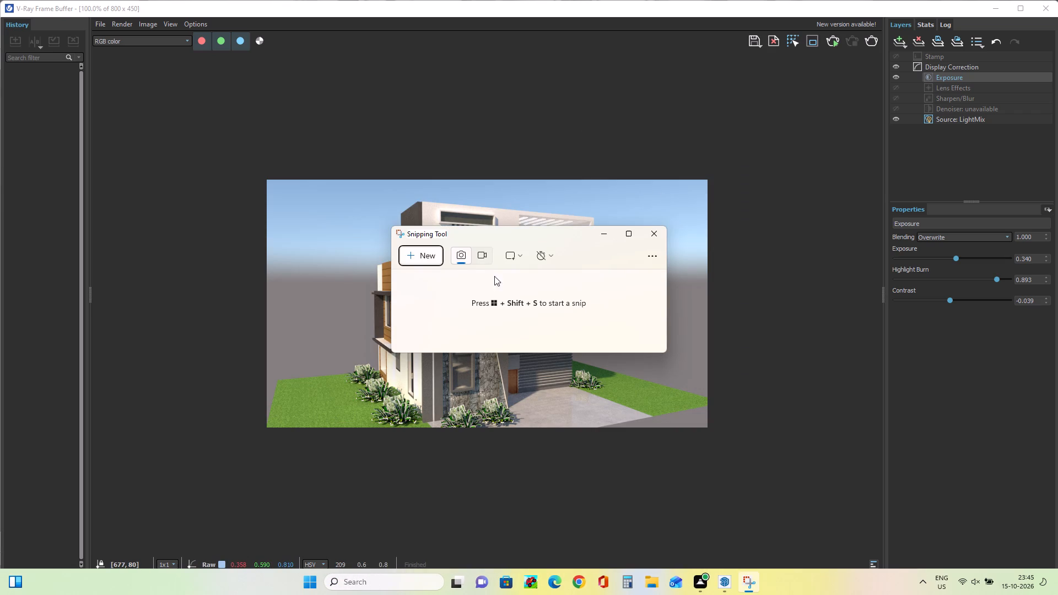
left_click(406, 252)
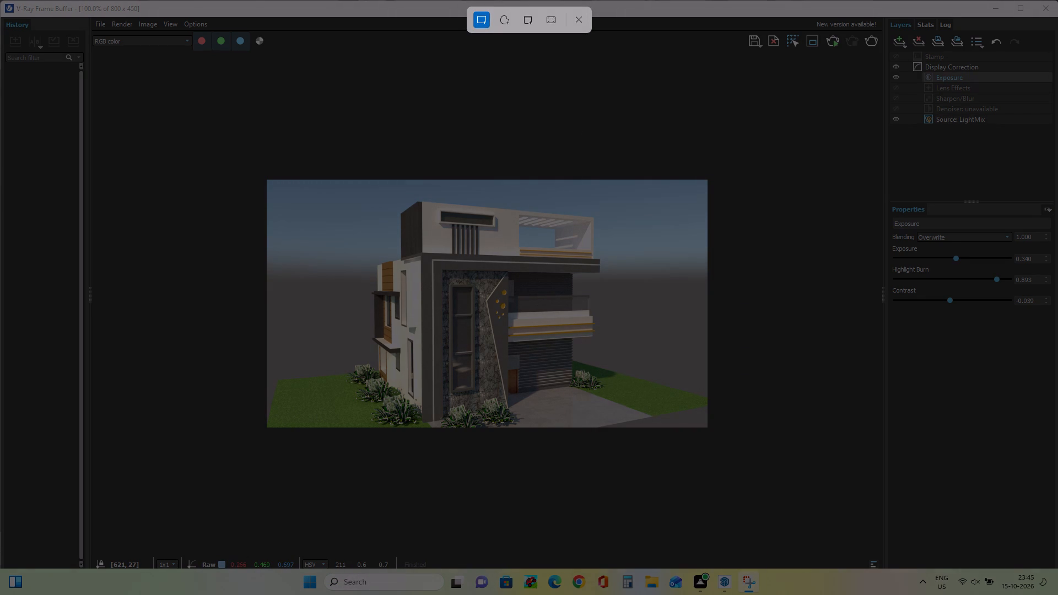
left_click_drag(643, 190, 634, 196)
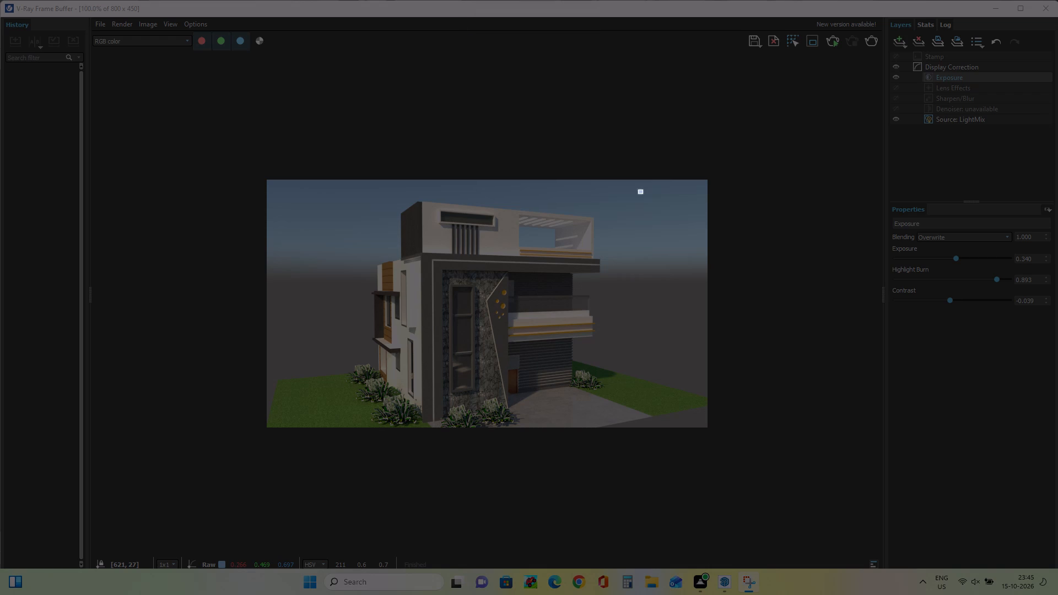
left_click_drag(634, 196, 341, 432)
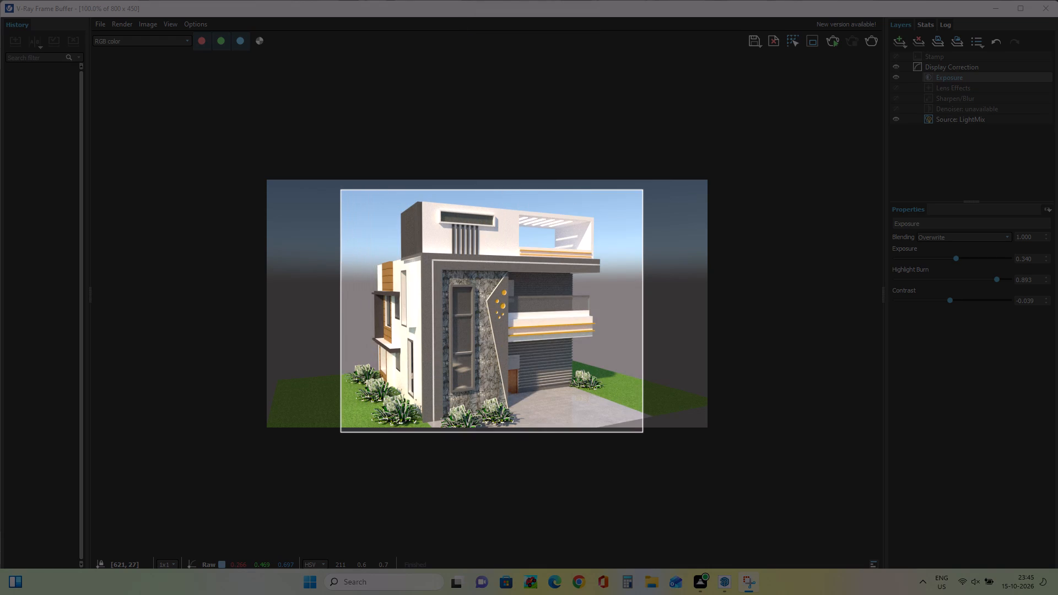
left_click_drag(341, 432, 331, 425)
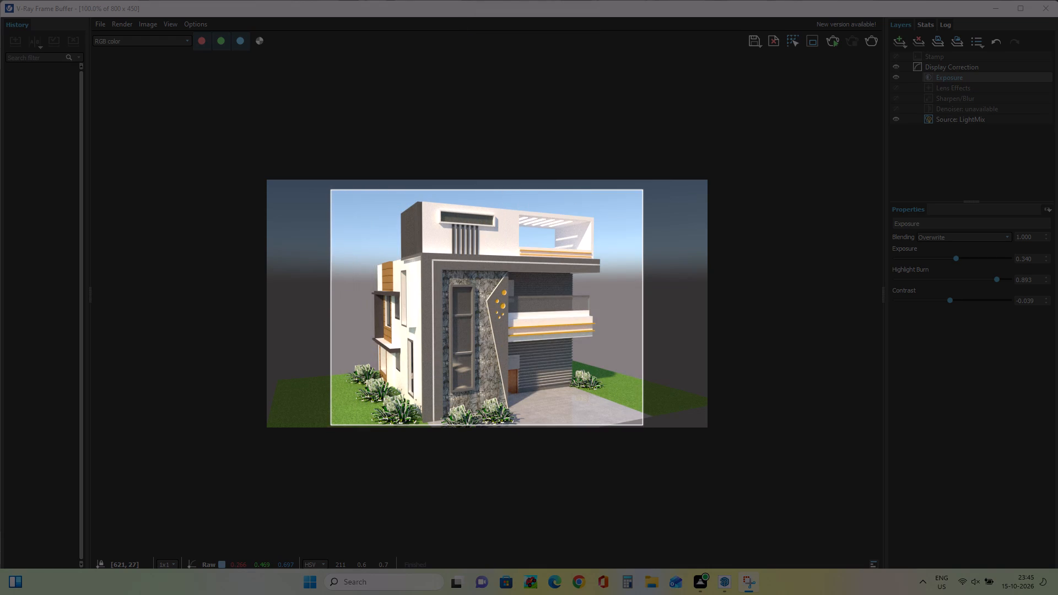
left_click_drag(331, 425, 331, 424)
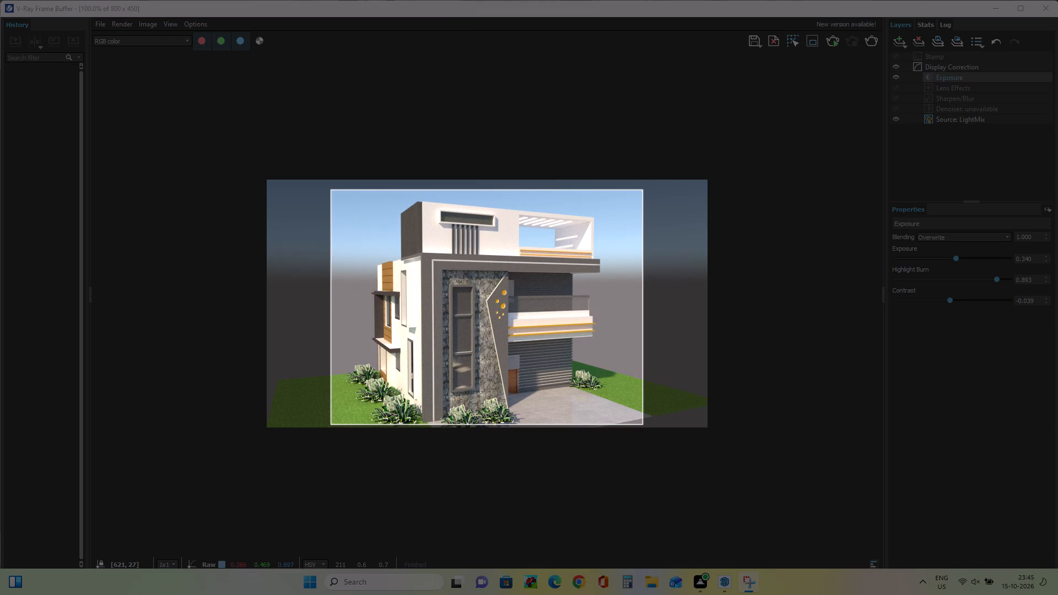
left_click_drag(331, 424, 338, 426)
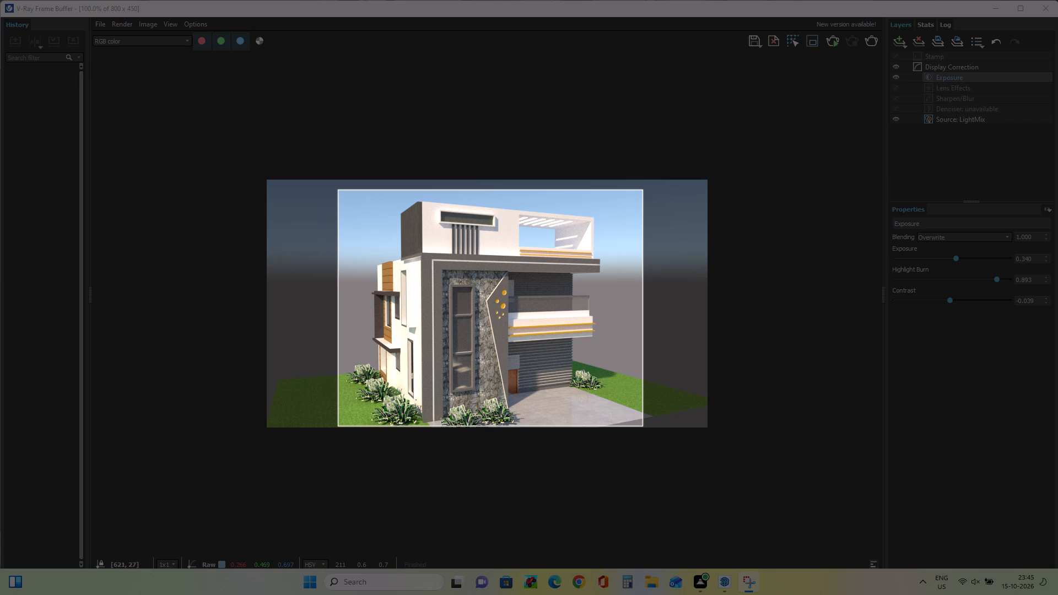
left_click_drag(338, 426, 338, 426)
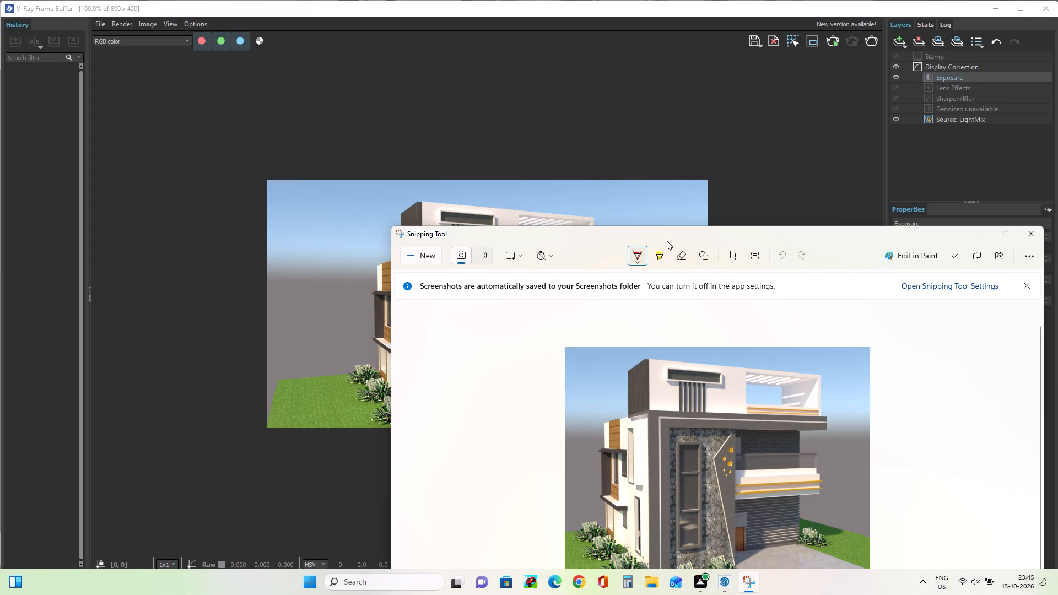
left_click_drag(667, 242, 570, 184)
left_click_drag(607, 242, 564, 198)
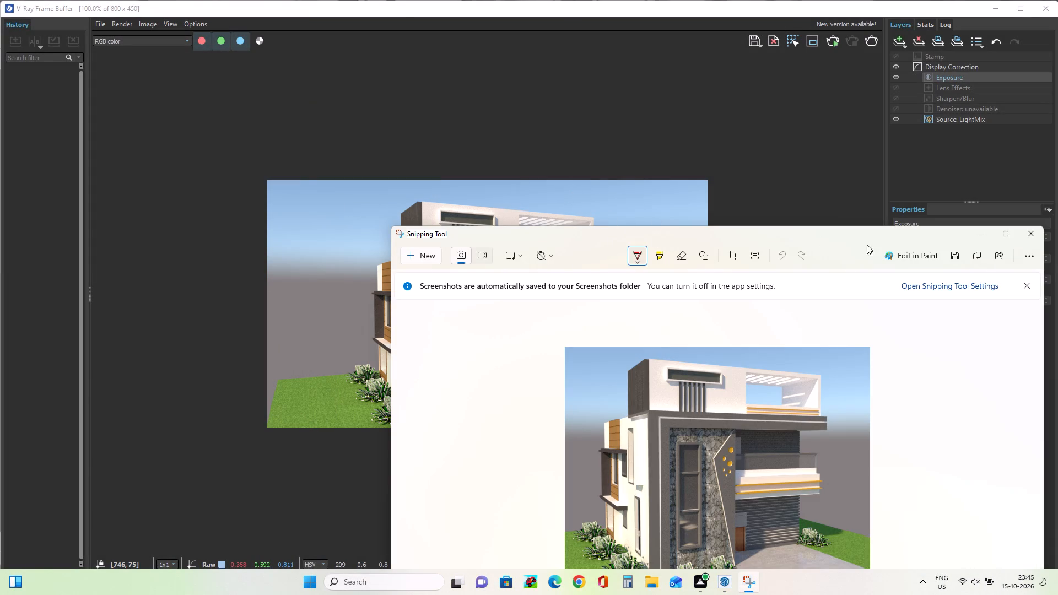
left_click(1002, 238)
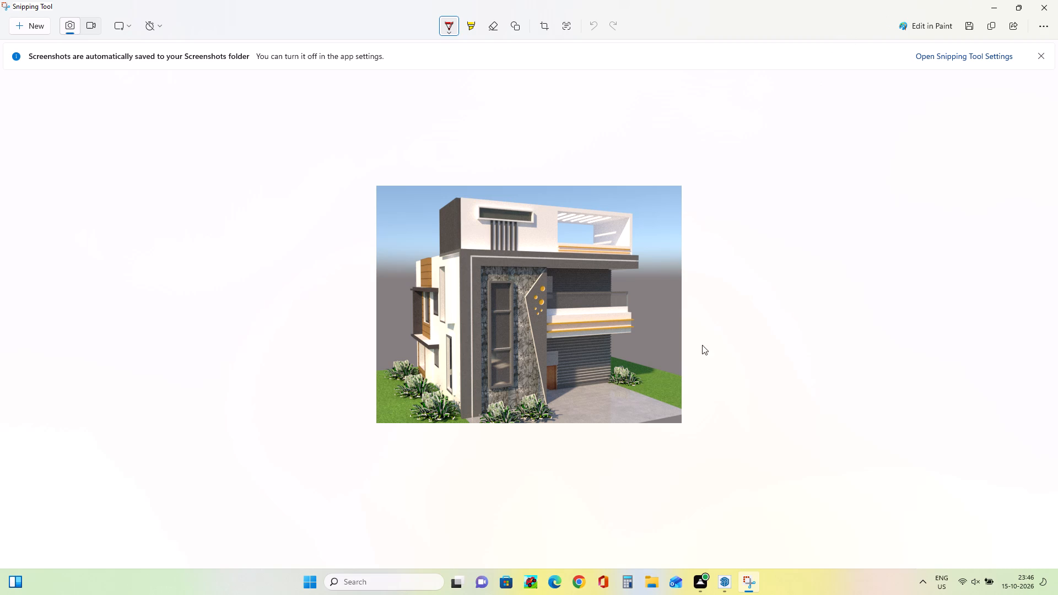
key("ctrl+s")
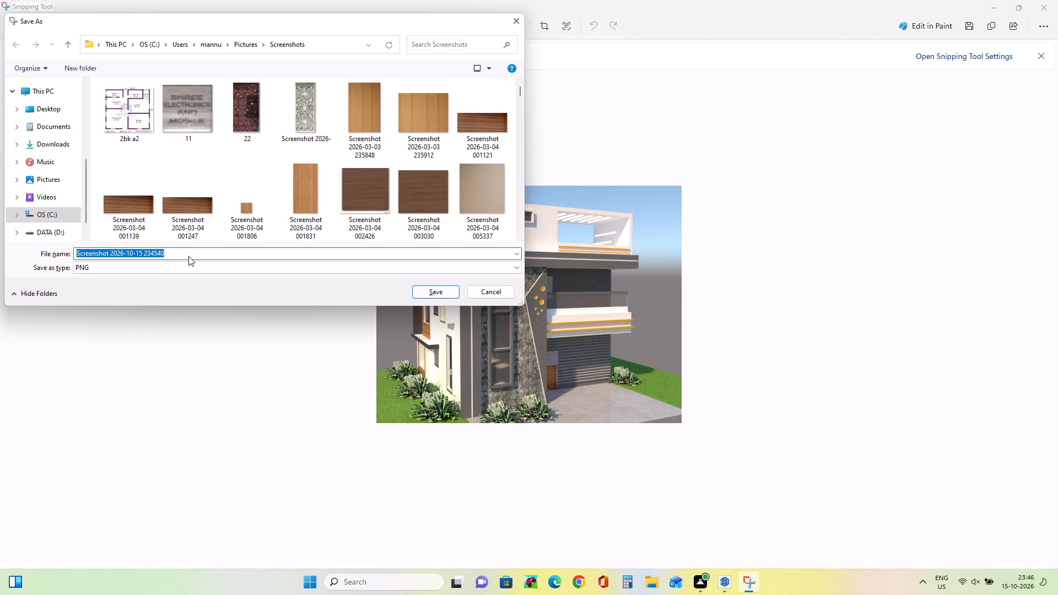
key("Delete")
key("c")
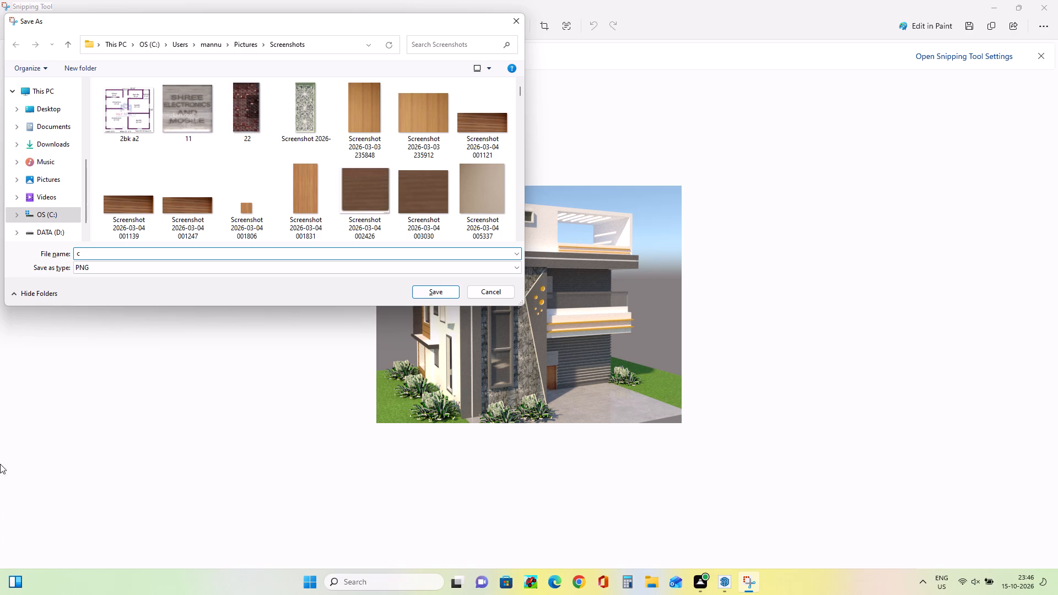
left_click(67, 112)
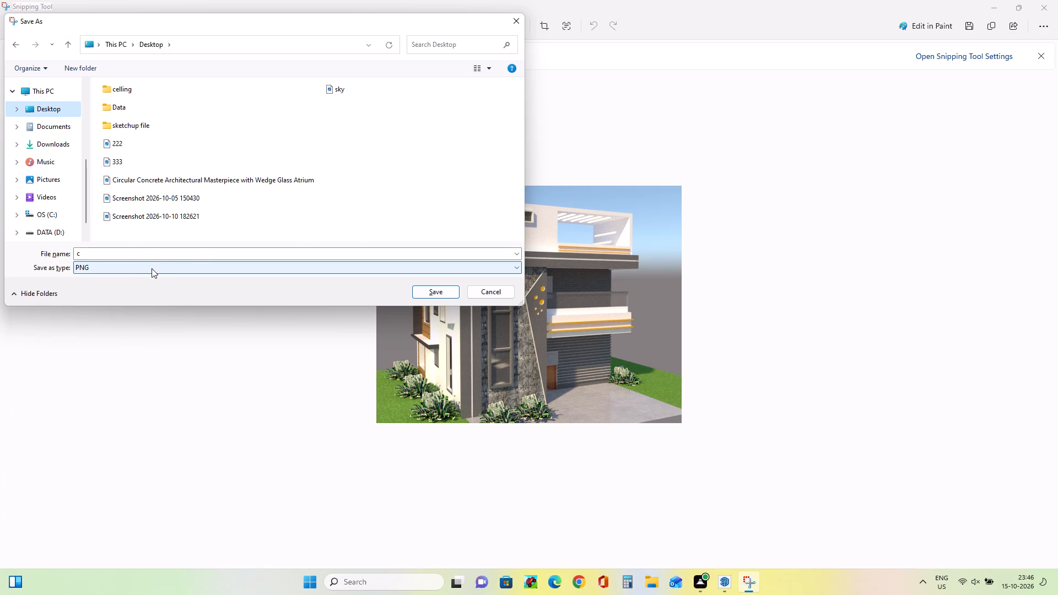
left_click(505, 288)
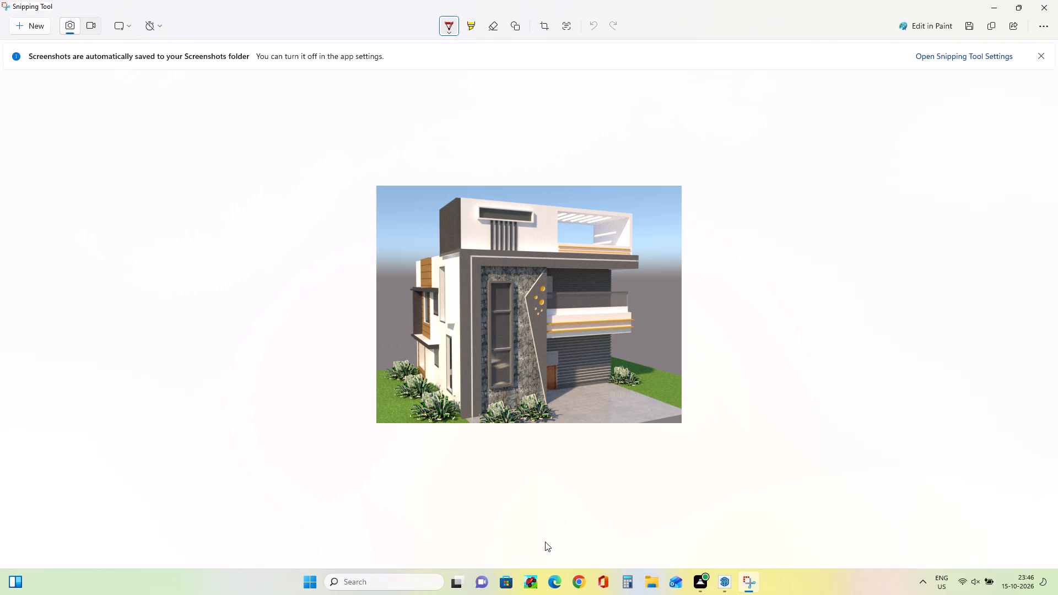
Minimize the snip and the V-Ray frame buffer to return to the SketchUp model, and close the V-Ray Asset Editor.
left_click(995, 1)
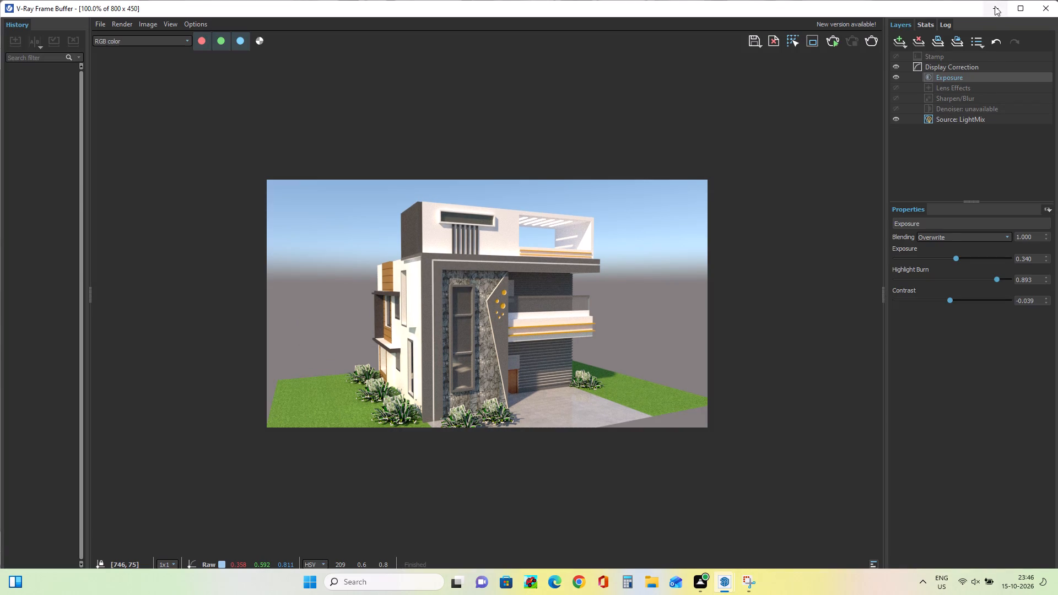
left_click(997, 8)
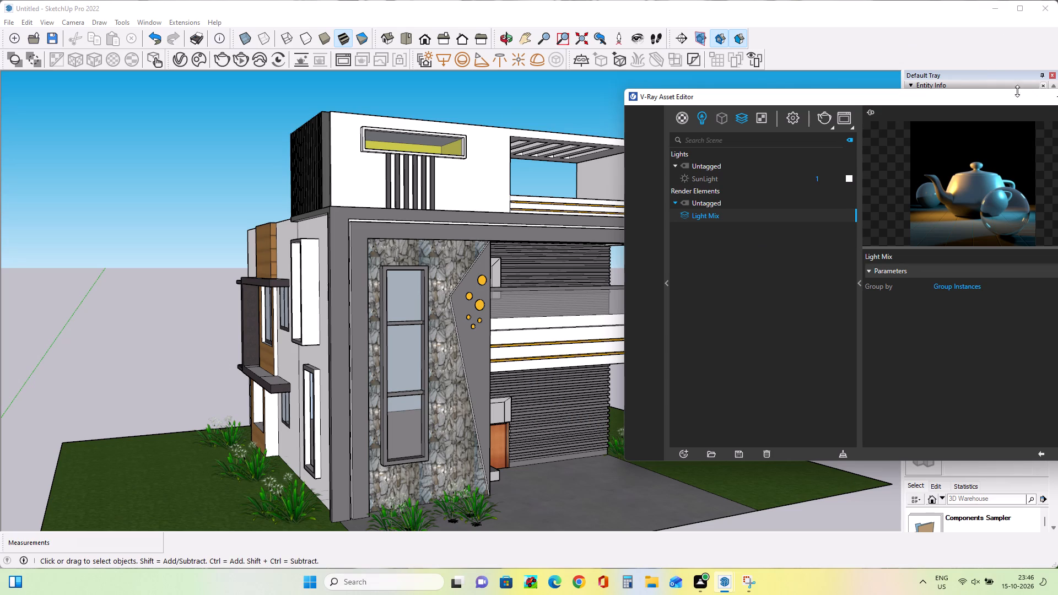
left_click_drag(1011, 98, 768, 111)
left_click(790, 109)
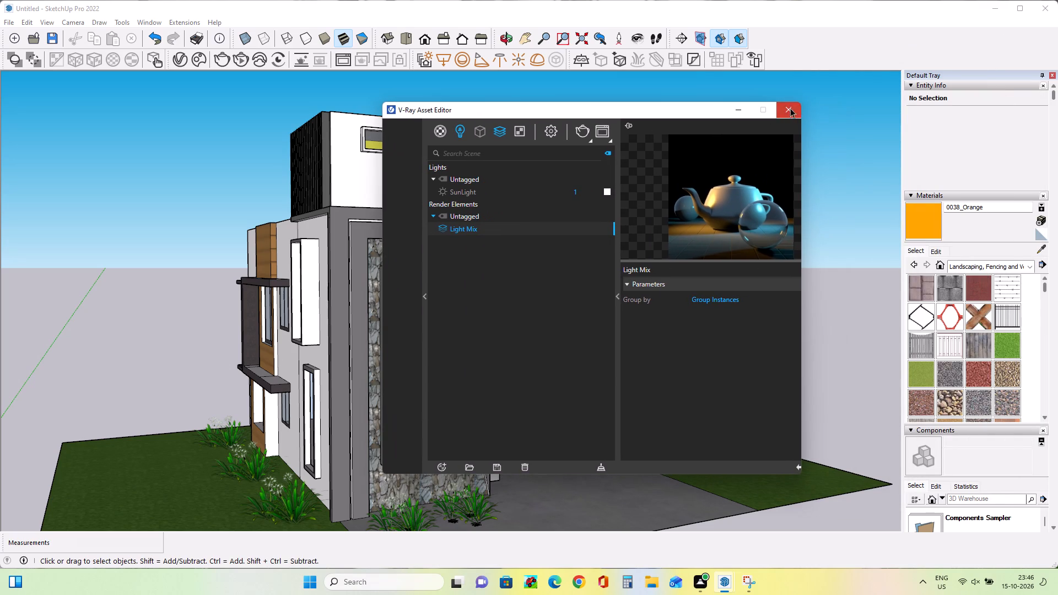
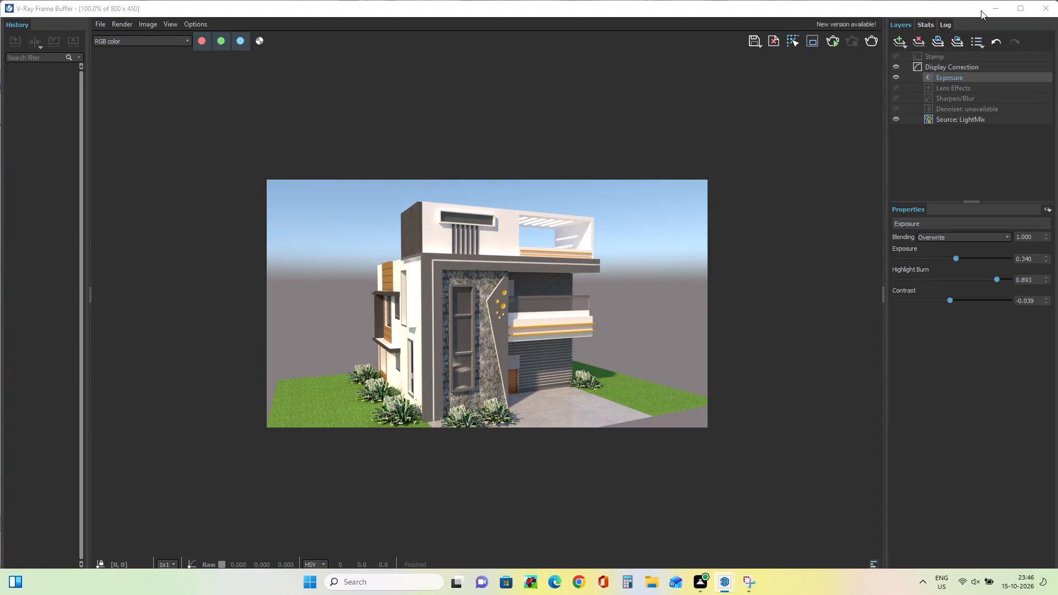
Paint the front facade's gray frame bands and slanted accent panel with 0133_Gray from the Colors-Named collection.
left_click(1000, 7)
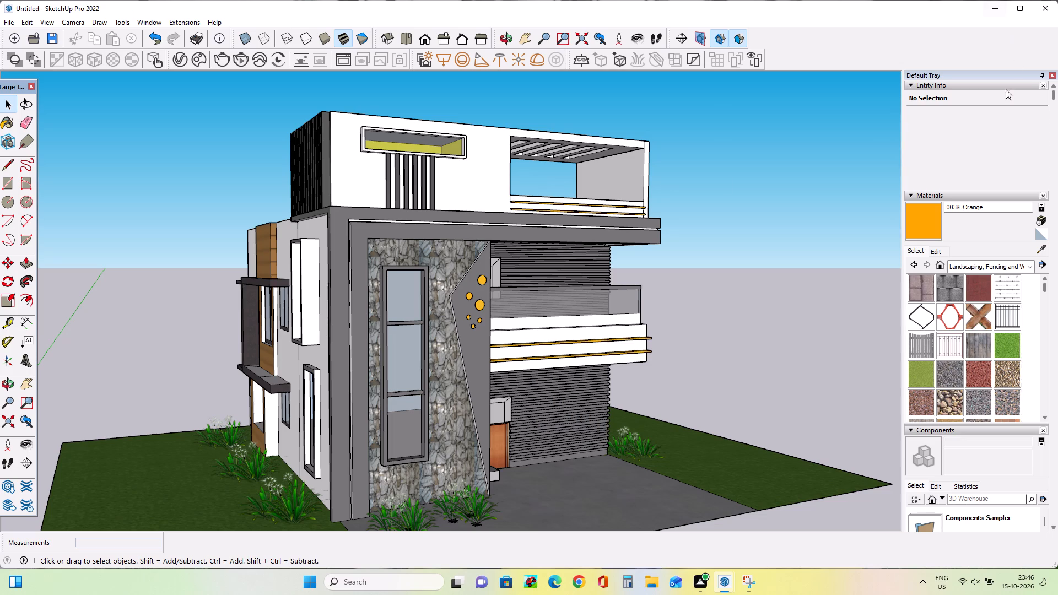
left_click(949, 269)
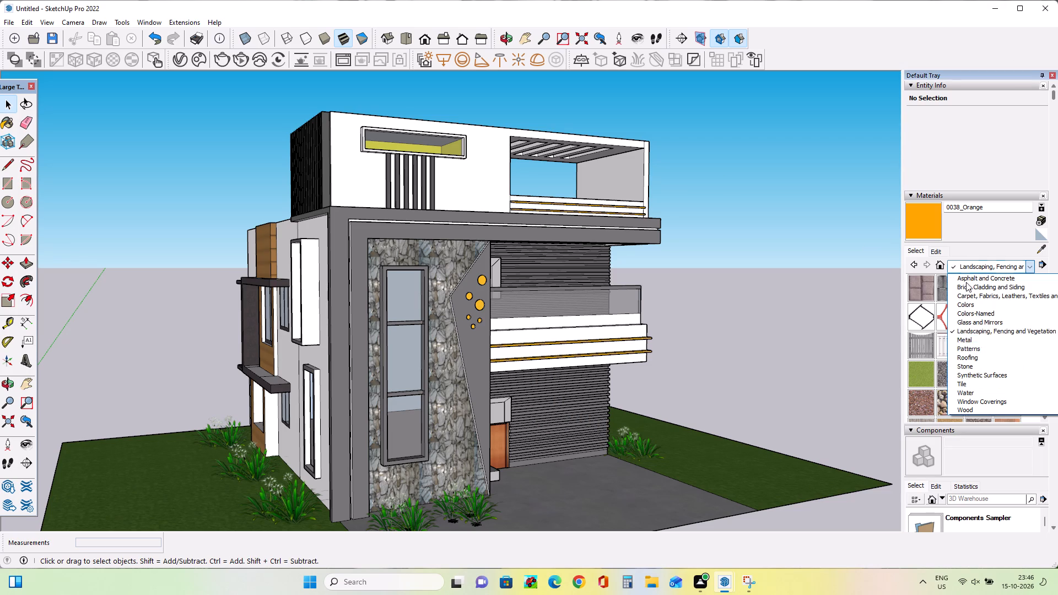
left_click(980, 313)
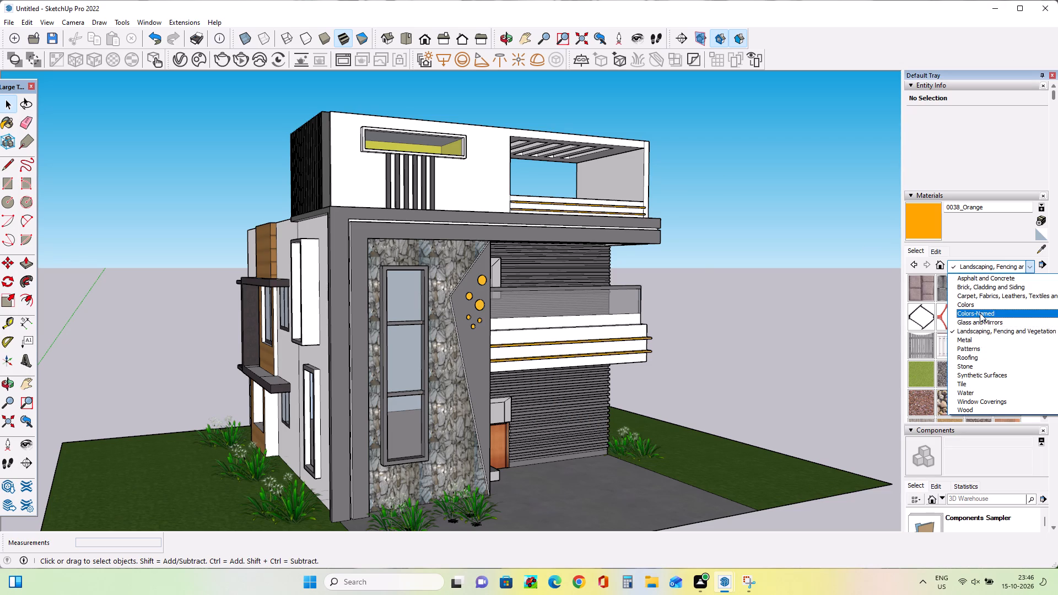
scroll(998, 324, "down", 8)
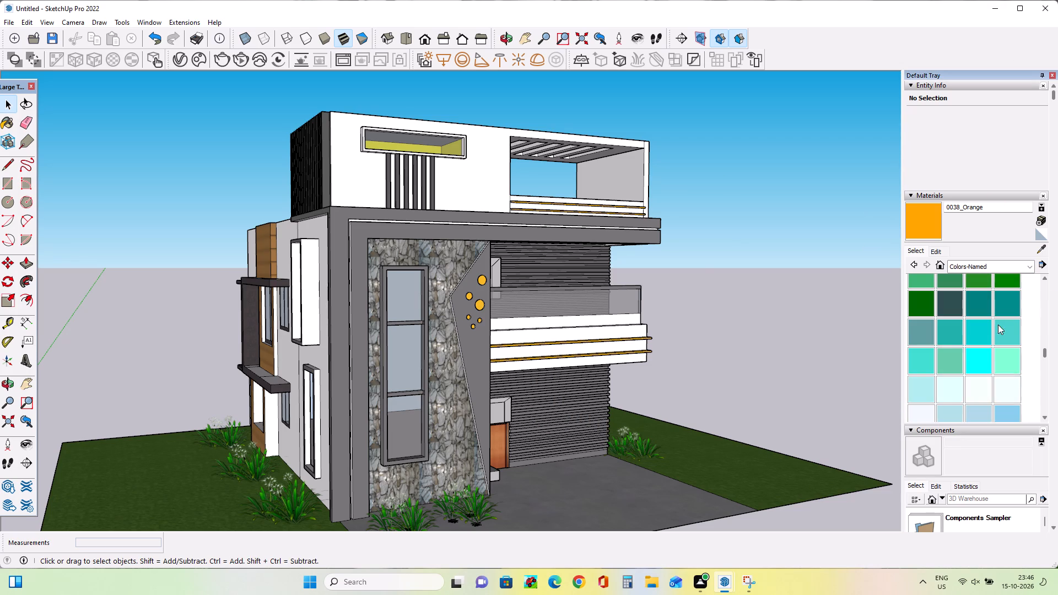
scroll(995, 337, "down", 5)
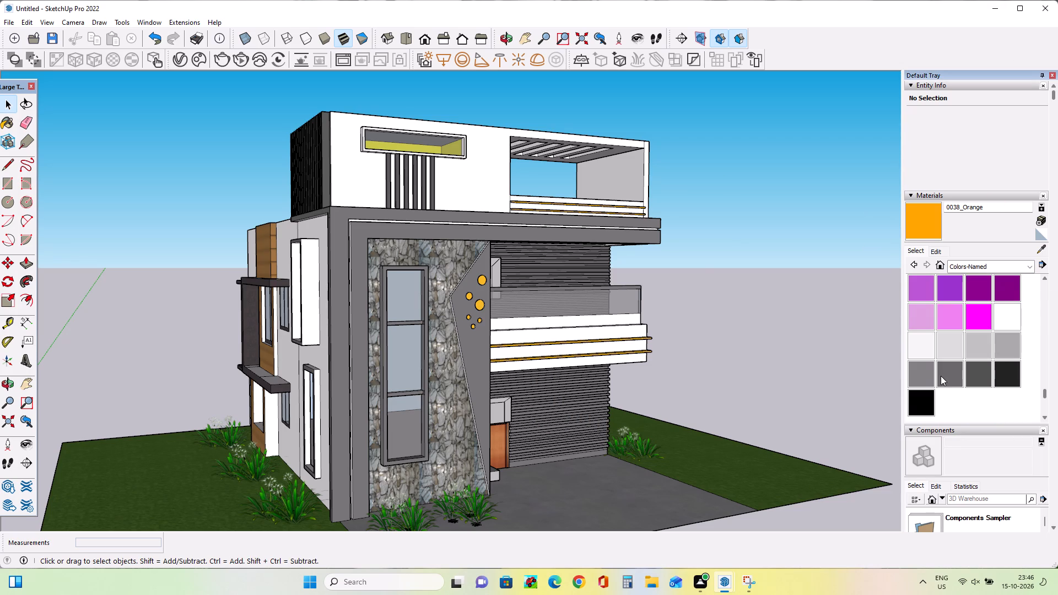
left_click(922, 378)
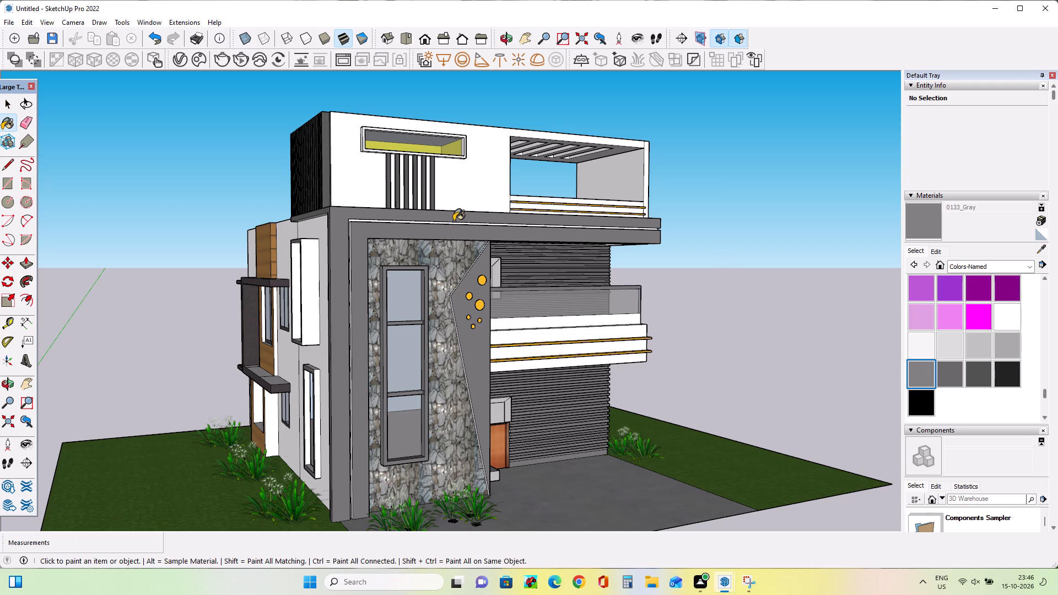
left_click(452, 219)
left_click(455, 227)
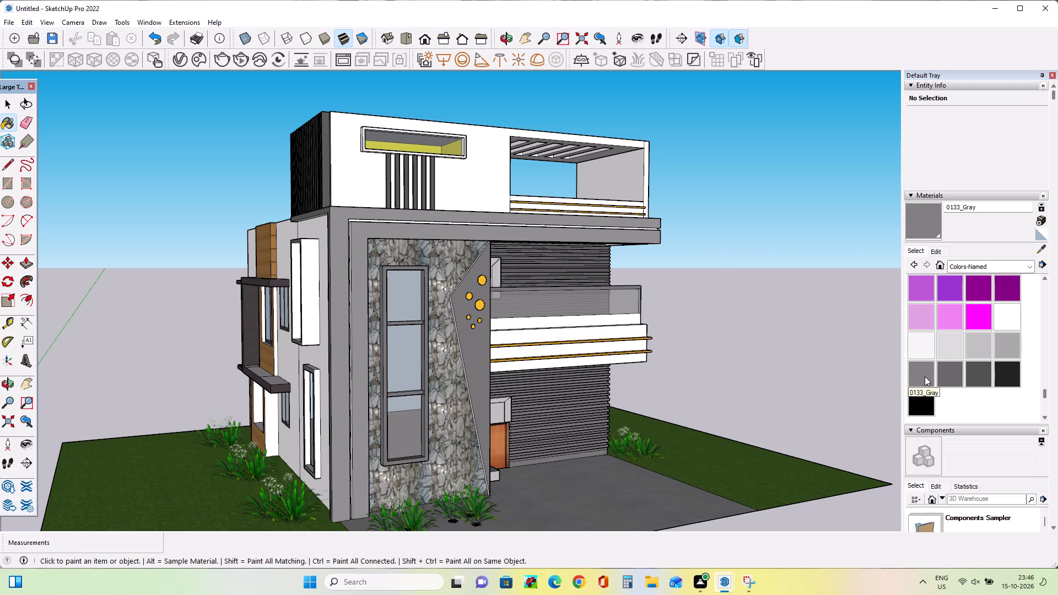
left_click(472, 338)
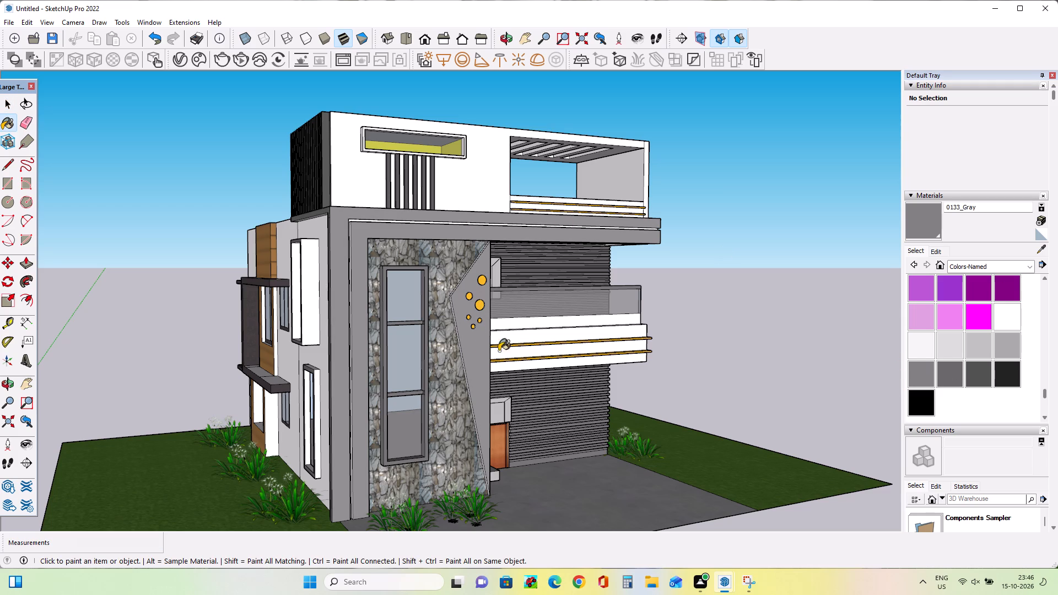
left_click(343, 410)
Paint the frame and crossbars of the tall window in the stone wall with 0133_Gray.
left_click(385, 439)
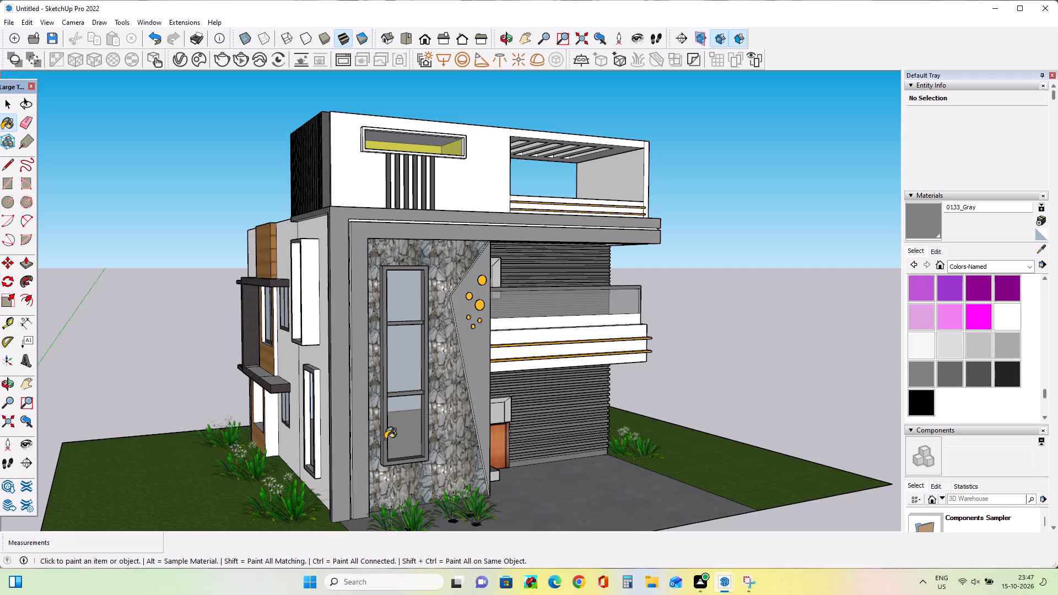
scroll(407, 326, "up", 4)
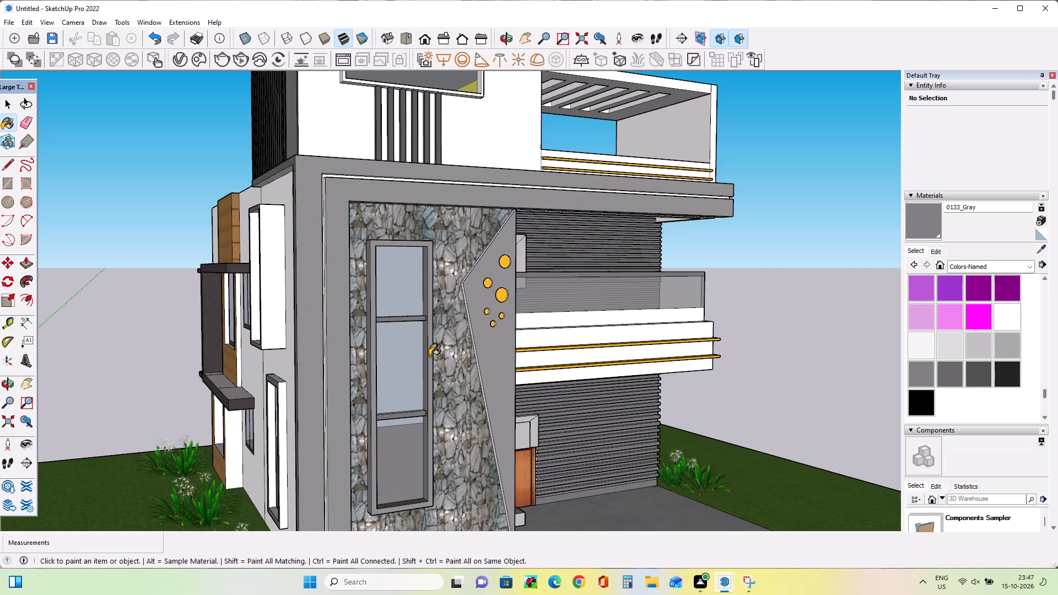
left_click(424, 358)
left_click(423, 304)
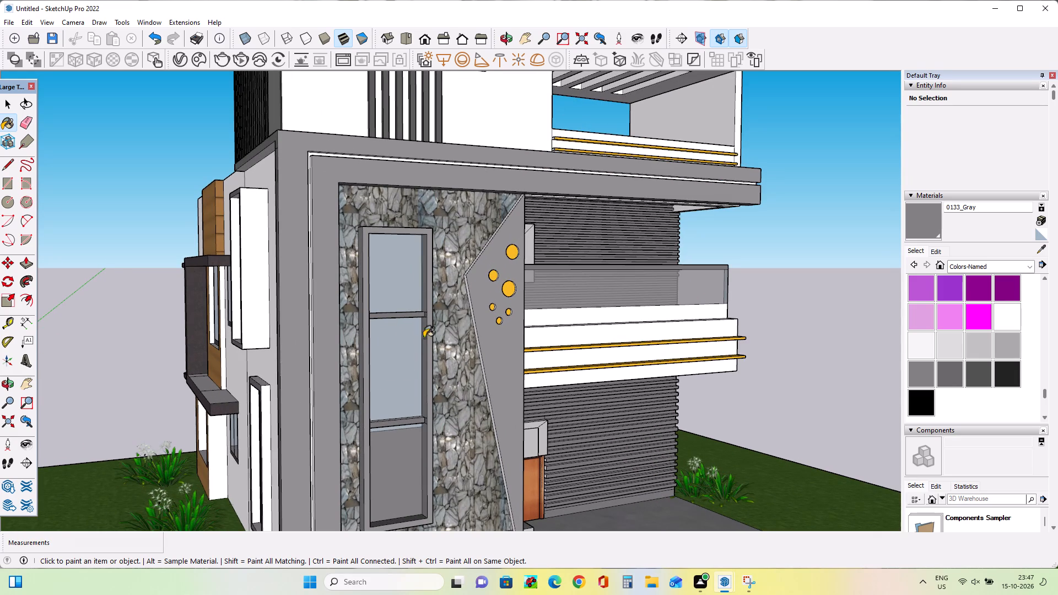
left_click(423, 462)
Paint the middle slats of the upper-floor ribbed side wall with 0133_Gray.
middle_click_drag(428, 439, 430, 431)
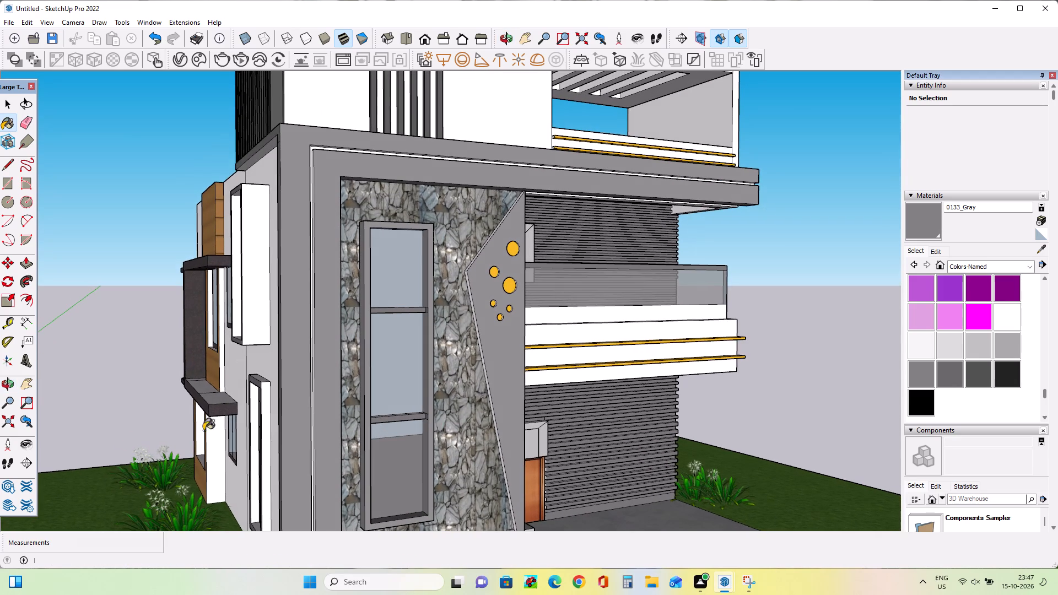
middle_click_drag(193, 412, 255, 462)
scroll(268, 477, "down", 1)
scroll(290, 366, "down", 2)
scroll(292, 367, "up", 1)
scroll(292, 367, "down", 1)
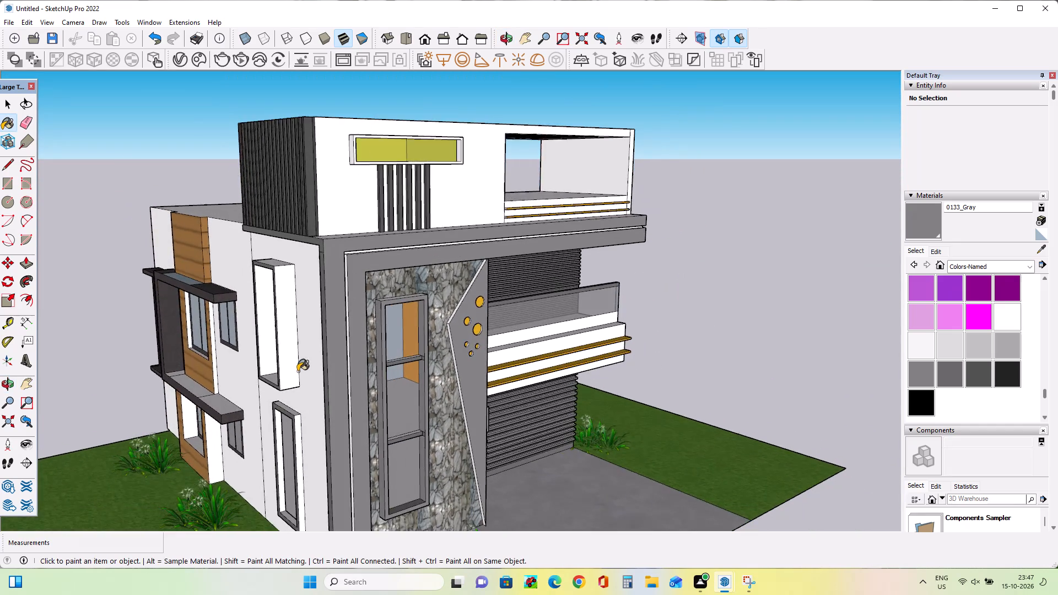
middle_click_drag(299, 371, 469, 367)
left_click_drag(311, 201, 433, 205)
left_click_drag(352, 203, 424, 198)
left_click_drag(353, 199, 366, 199)
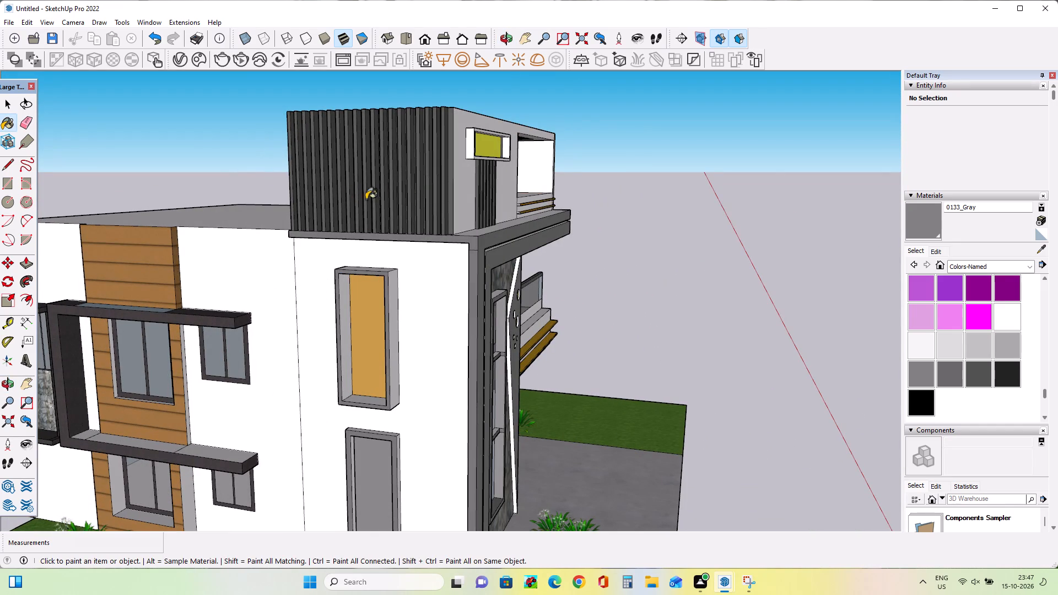
left_click_drag(366, 199, 403, 199)
left_click_drag(365, 199, 397, 201)
left_click_drag(369, 202, 419, 202)
left_click_drag(369, 199, 395, 200)
left_click_drag(337, 202, 414, 202)
Continue the 0133_Gray paint over the slats in the rear half of the upper-floor ribbed side wall.
left_click_drag(317, 185, 377, 188)
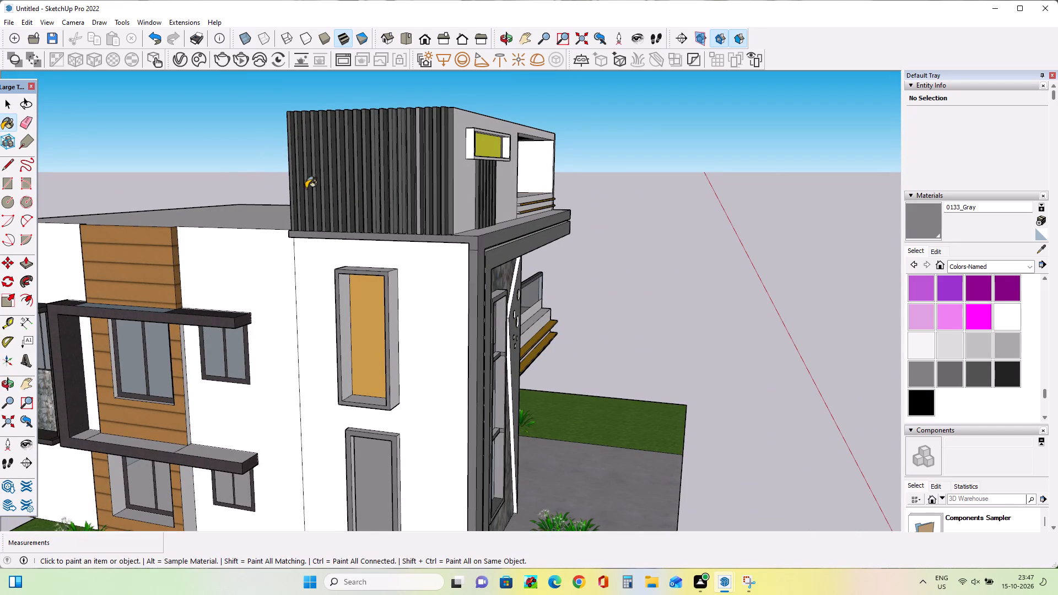
left_click_drag(281, 188, 363, 188)
left_click_drag(328, 180, 360, 189)
left_click_drag(292, 189, 338, 193)
left_click_drag(326, 191, 367, 197)
left_click_drag(271, 190, 336, 196)
left_click_drag(312, 192, 348, 194)
left_click_drag(287, 190, 312, 193)
left_click_drag(304, 192, 326, 194)
Paint the individual slat faces near the rear end of the ribbed side wall with 0133_Gray.
scroll(310, 183, "down", 1)
scroll(310, 183, "up", 5)
left_click_drag(296, 181, 315, 181)
left_click_drag(309, 181, 338, 191)
left_click_drag(328, 191, 335, 191)
left_click_drag(315, 190, 326, 192)
left_click(325, 193)
left_click_drag(319, 193, 326, 195)
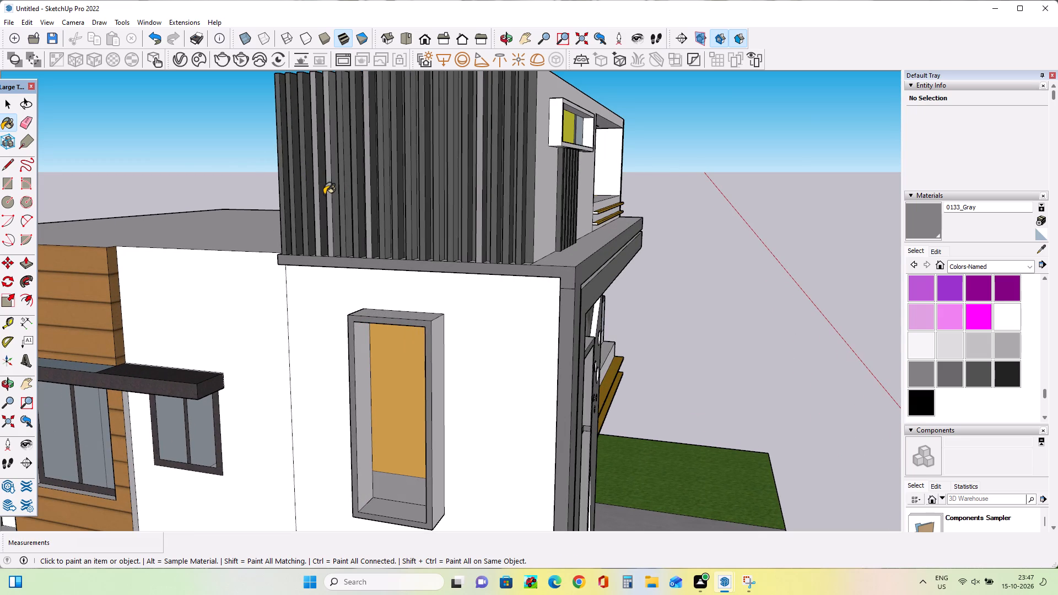
left_click(324, 194)
left_click(320, 195)
left_click(321, 198)
Paint the dark slat faces across the middle of the ribbed side wall with 0133_Gray.
left_click(353, 209)
left_click(360, 212)
left_click(369, 213)
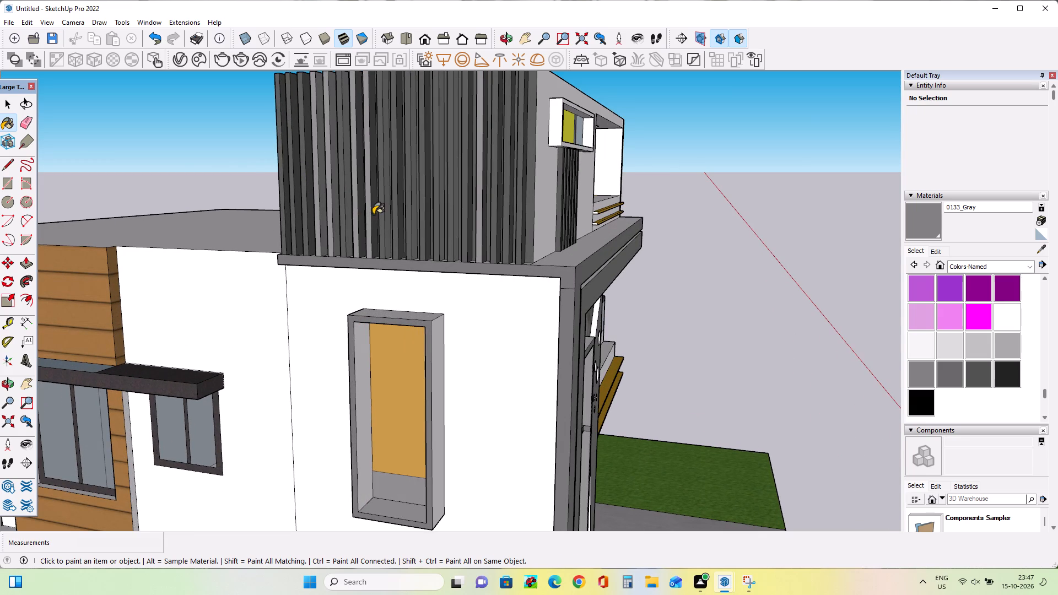
left_click_drag(373, 215, 382, 215)
left_click_drag(350, 209, 358, 210)
left_click_drag(358, 211, 364, 214)
left_click(363, 214)
left_click_drag(395, 218, 406, 222)
left_click_drag(406, 221, 460, 219)
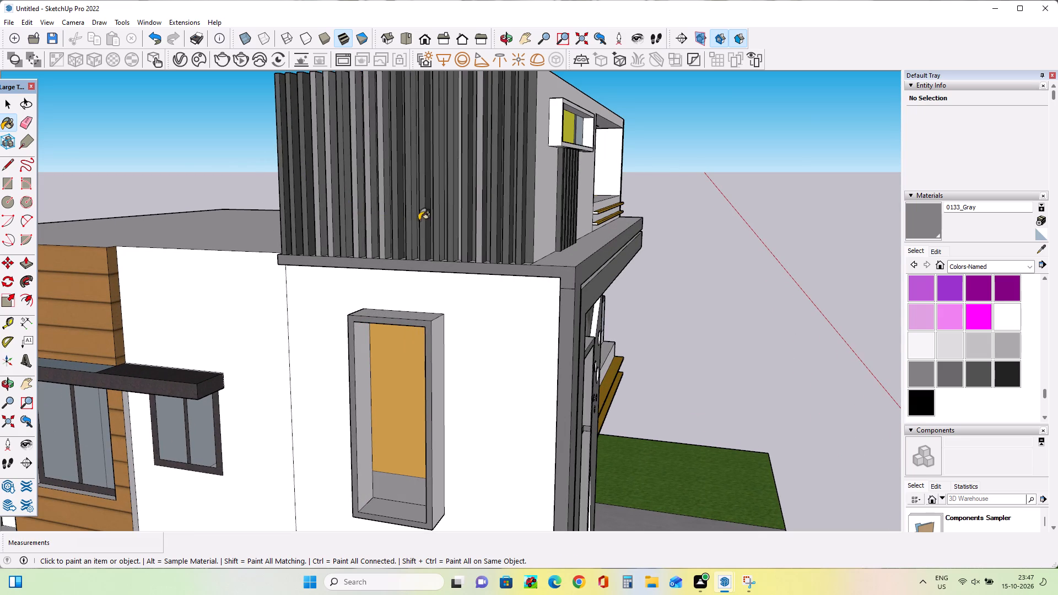
left_click_drag(411, 223, 430, 223)
left_click_drag(371, 220, 408, 220)
left_click_drag(397, 215, 405, 218)
left_click_drag(394, 217, 417, 219)
left_click_drag(402, 217, 413, 219)
left_click_drag(401, 218, 406, 218)
left_click(404, 218)
double_click(401, 215)
Paint the remaining dark slats from the rear corner of the ribbed side wall inward with 0133_Gray.
left_click_drag(287, 217, 294, 218)
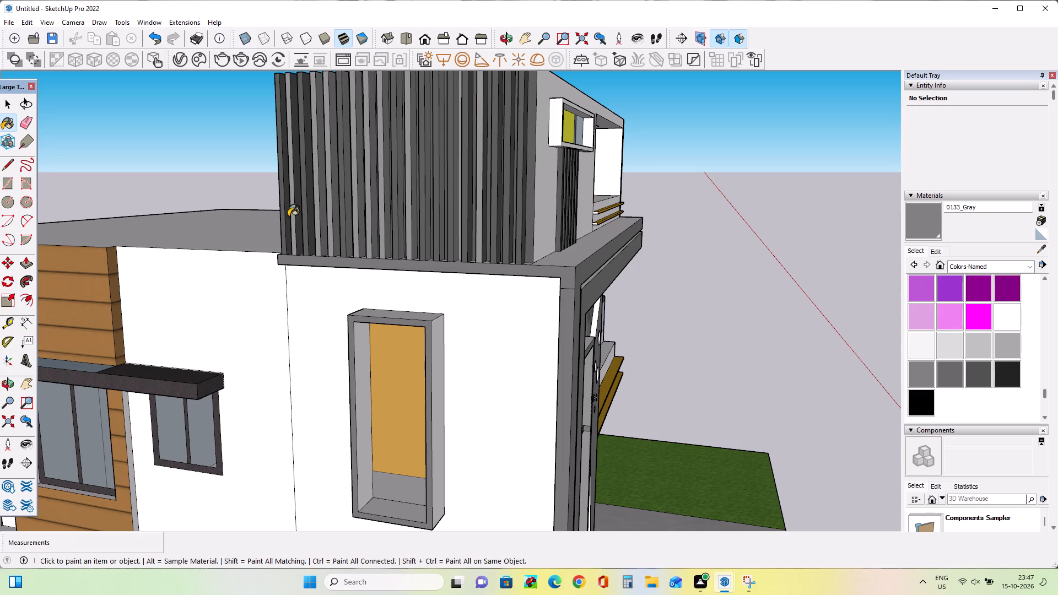
left_click_drag(288, 217, 293, 217)
left_click(284, 217)
left_click(288, 217)
left_click_drag(294, 216, 300, 216)
left_click(300, 216)
left_click_drag(306, 219, 311, 220)
left_click(310, 220)
left_click_drag(311, 220, 317, 220)
left_click_drag(336, 210, 343, 212)
left_click_drag(331, 213, 337, 215)
left_click_drag(331, 214, 337, 215)
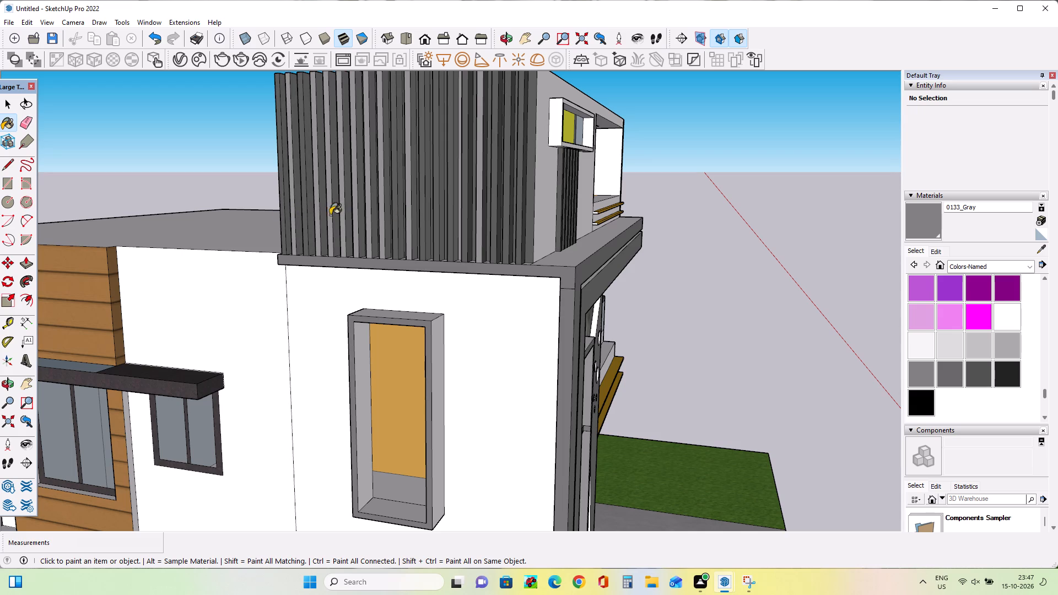
Touch up the narrow slat faces at the rear corner of the ribbed side wall with 0133_Gray.
left_click(330, 215)
left_click_drag(321, 213, 326, 213)
left_click_drag(316, 213, 322, 214)
left_click_drag(303, 211, 309, 213)
left_click(281, 211)
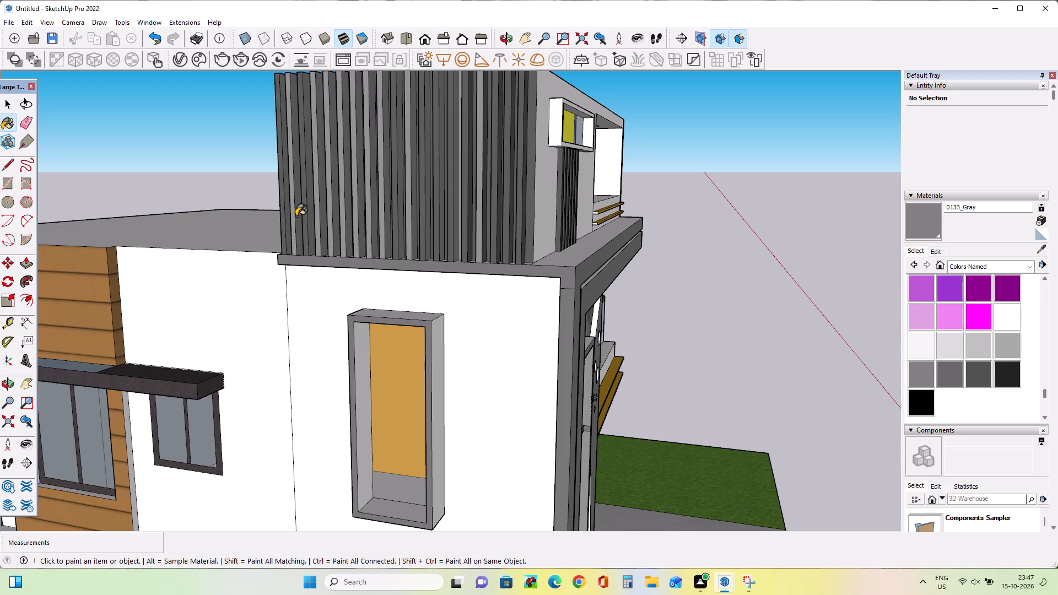
left_click(296, 216)
left_click_drag(297, 218, 304, 220)
left_click(306, 221)
left_click(297, 221)
left_click(289, 216)
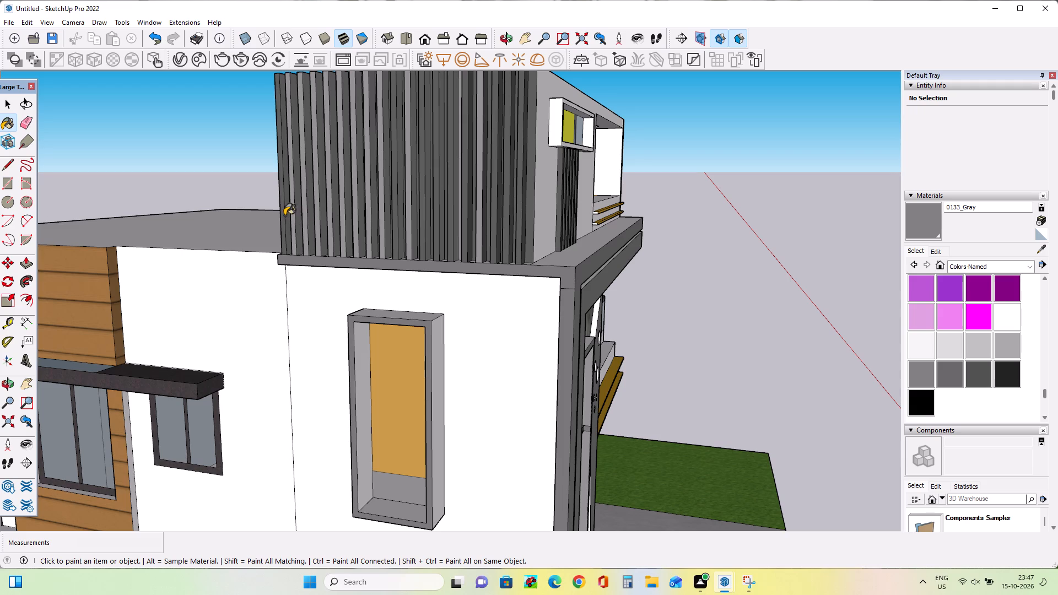
left_click(281, 214)
left_click(282, 209)
left_click(286, 214)
Paint the dark slat faces just past the middle of the ribbed side wall with 0133_Gray.
left_click_drag(350, 226, 365, 229)
left_click_drag(407, 226, 428, 227)
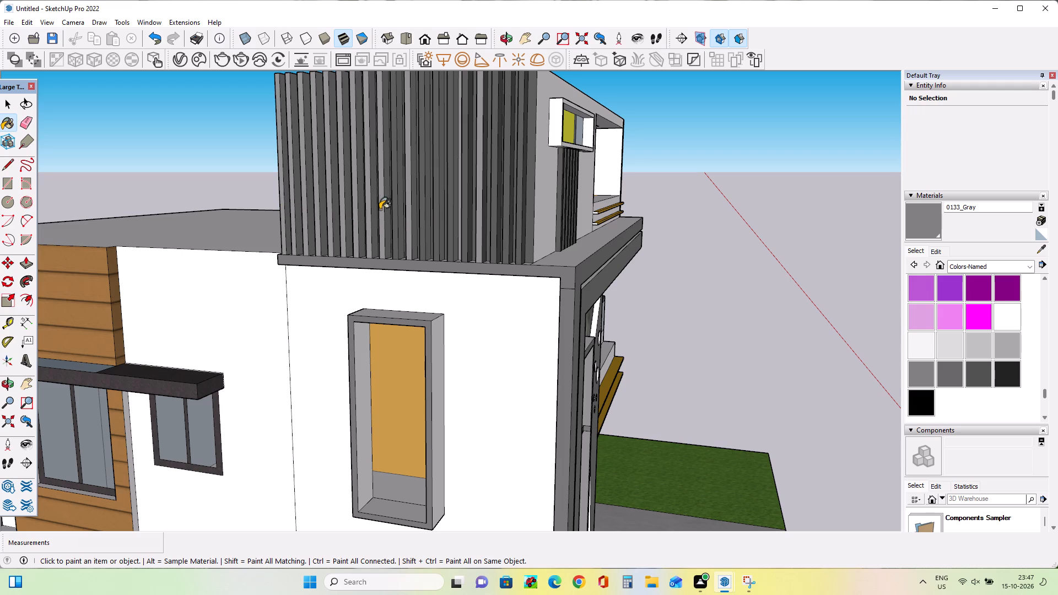
left_click_drag(386, 209, 392, 212)
left_click(397, 212)
left_click_drag(395, 215, 398, 223)
left_click(392, 232)
left_click(397, 237)
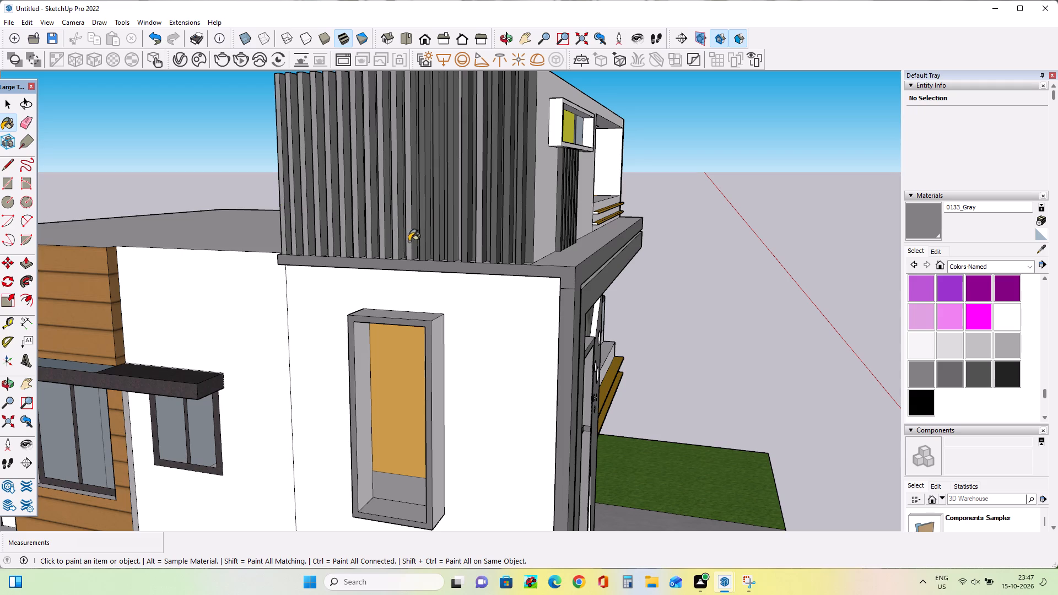
Paint the slat faces and grooves between the middle and the front part of the ribbed side wall with 0133_Gray.
left_click_drag(409, 241, 418, 242)
left_click_drag(434, 238, 441, 239)
left_click_drag(436, 237, 445, 239)
left_click_drag(414, 237, 420, 237)
left_click(429, 239)
left_click_drag(434, 243, 442, 246)
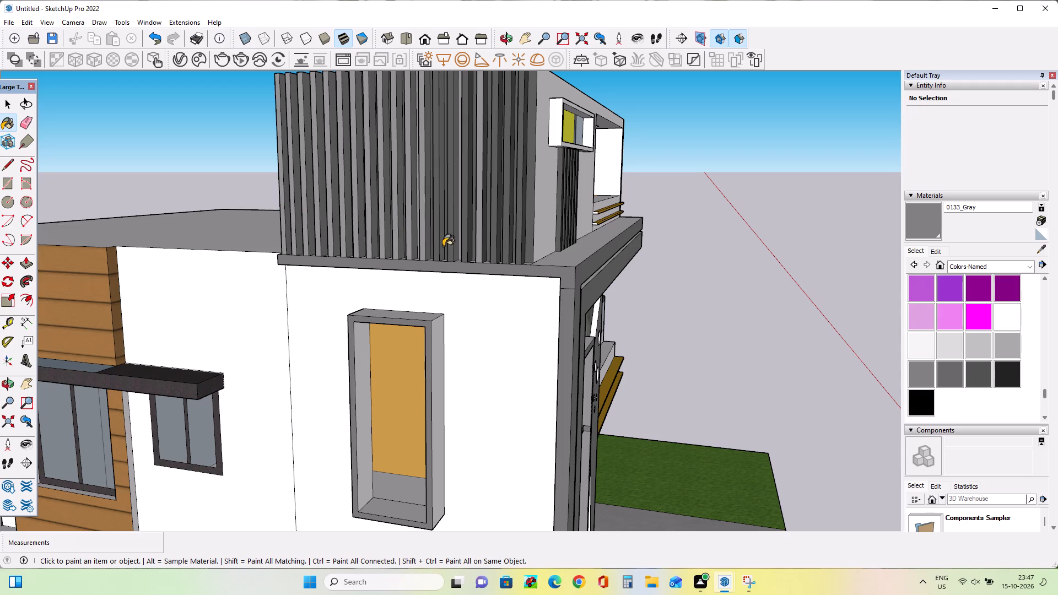
left_click(445, 247)
left_click_drag(423, 242, 430, 244)
left_click(431, 244)
left_click(428, 245)
left_click(434, 244)
left_click(445, 259)
left_click_drag(447, 256, 452, 257)
left_click(456, 253)
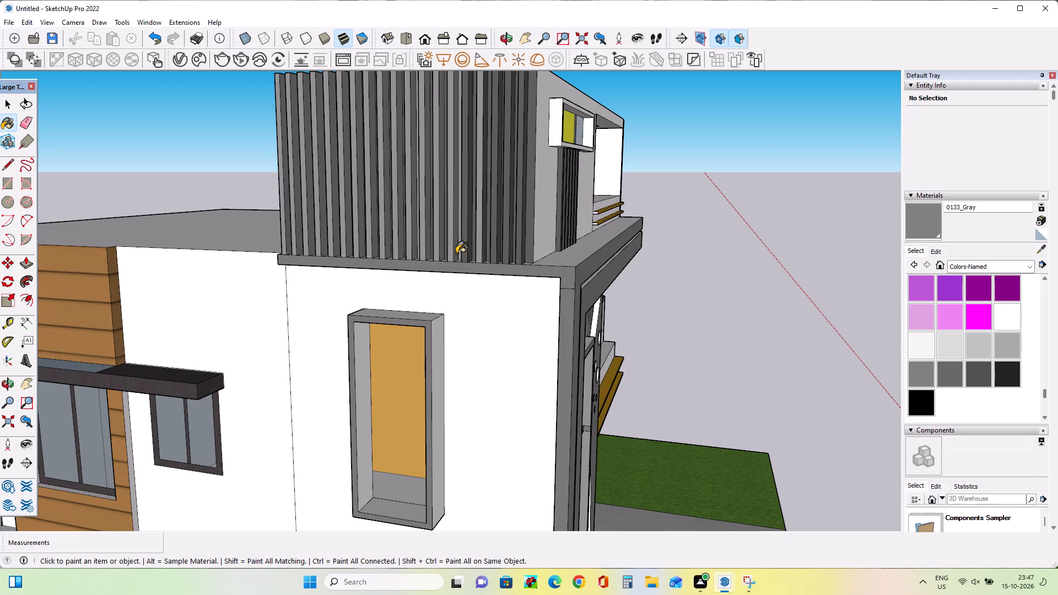
left_click(469, 253)
left_click(473, 248)
left_click(462, 236)
left_click(432, 239)
left_click(418, 232)
left_click(429, 237)
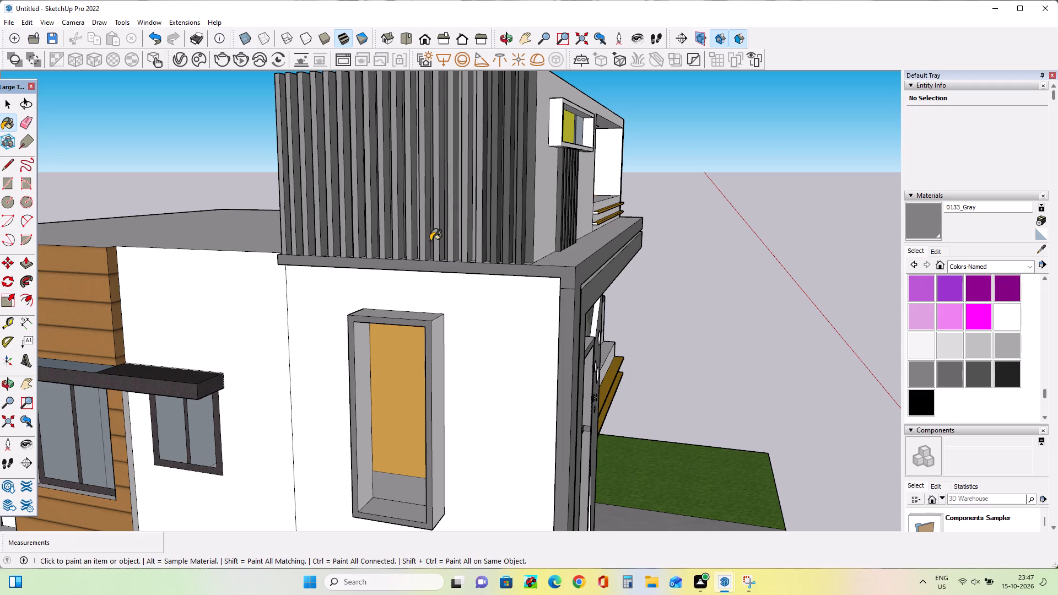
double_click(430, 241)
Fill the missed narrow faces between the middle slats of the ribbed side wall with 0133_Gray.
scroll(435, 248, "up", 2)
scroll(435, 248, "down", 1)
scroll(435, 248, "up", 4)
double_click(425, 252)
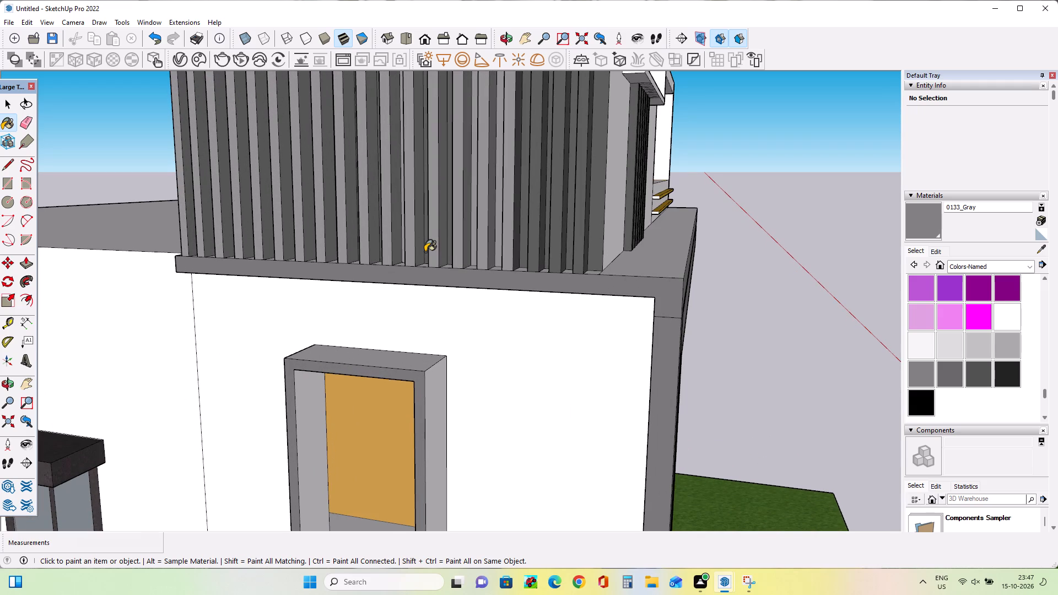
left_click(435, 251)
left_click(446, 255)
double_click(450, 256)
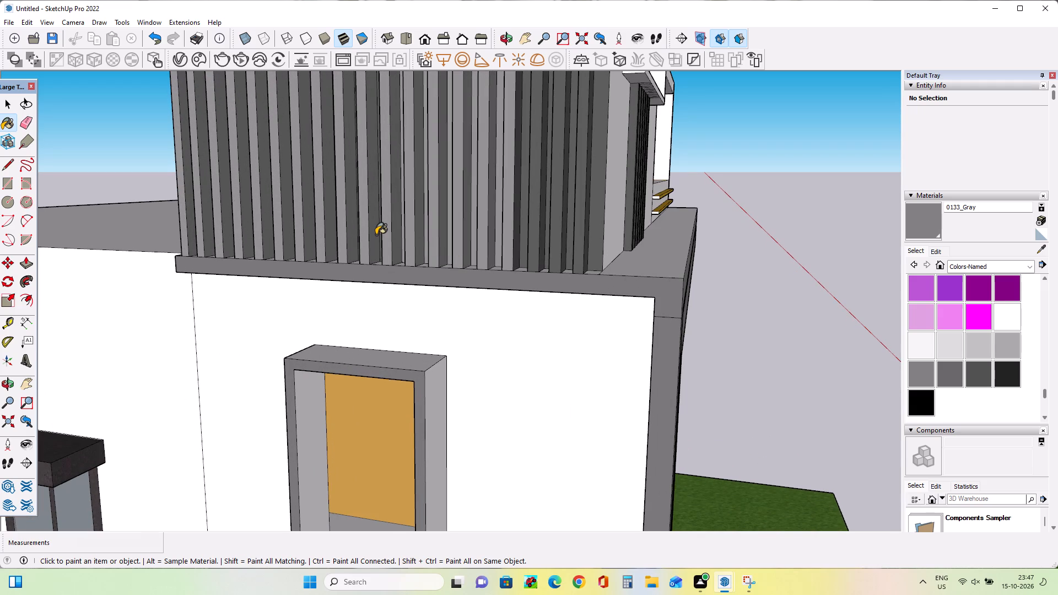
left_click(376, 235)
left_click(379, 235)
Paint the recessed groove faces in the middle of the ribbed side wall with 0133_Gray.
middle_click_drag(391, 237, 465, 235)
left_click(446, 229)
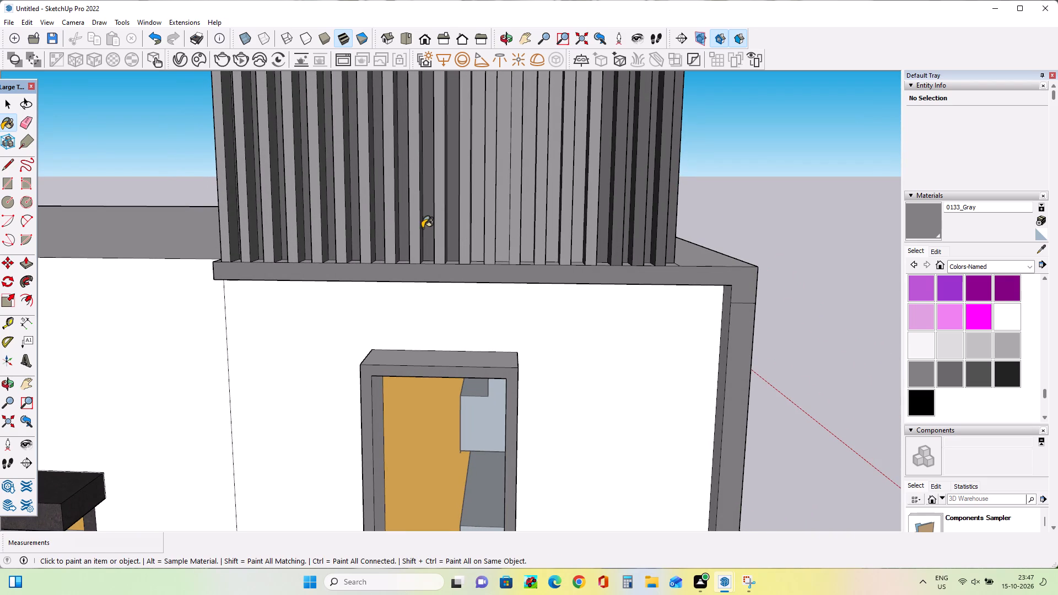
left_click(422, 228)
left_click_drag(424, 228, 430, 229)
left_click(431, 229)
left_click_drag(443, 230, 448, 232)
left_click(448, 232)
left_click(408, 232)
double_click(395, 226)
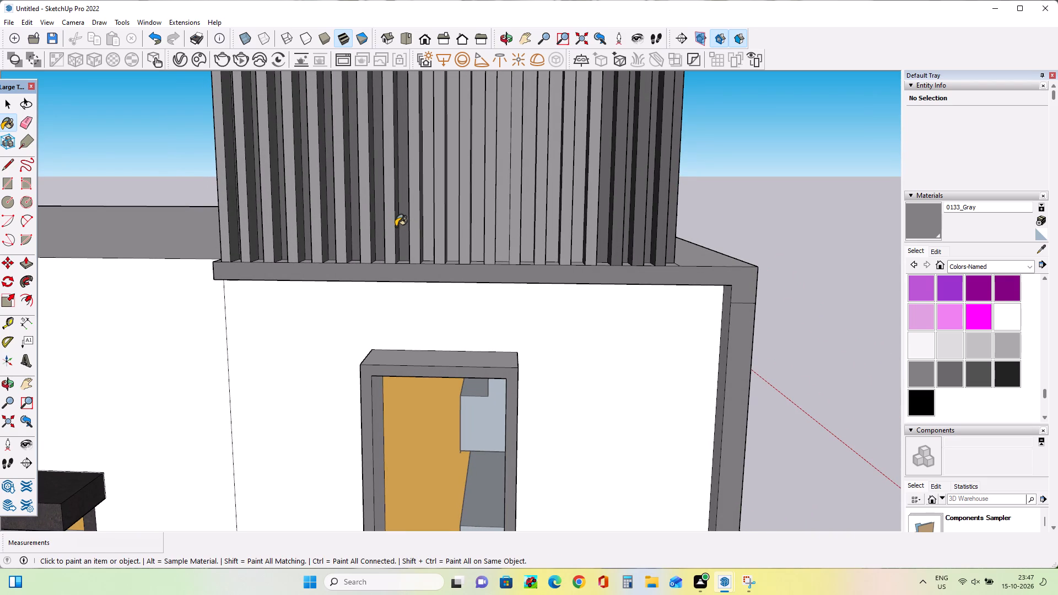
left_click(377, 222)
double_click(363, 221)
left_click(344, 219)
left_click_drag(332, 216, 343, 219)
left_click(398, 229)
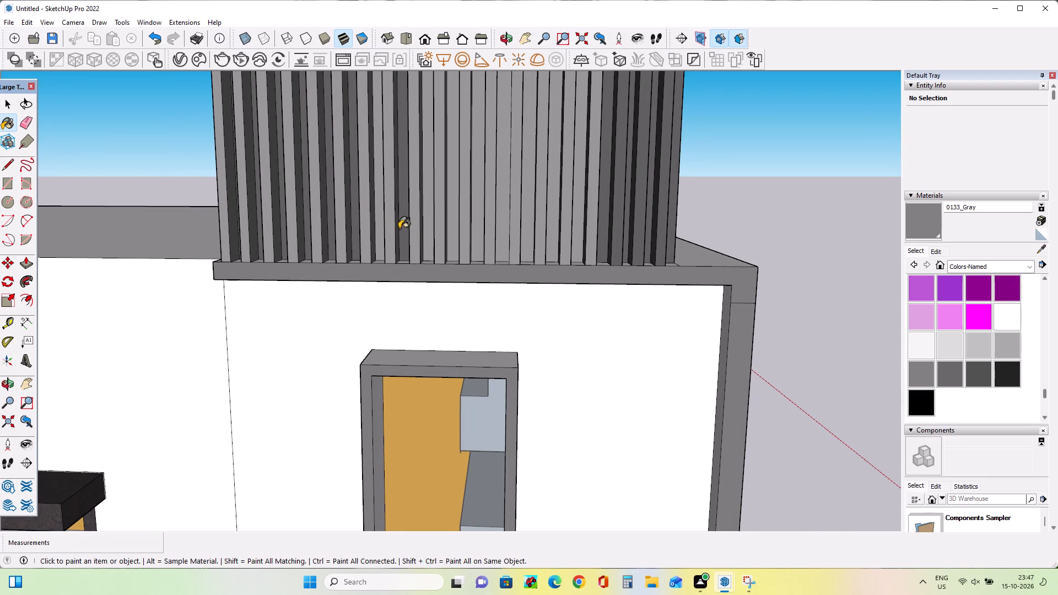
left_click(404, 230)
Paint the dark slat and groove faces in the rear half of the ribbed side wall with 0133_Gray.
left_click(362, 226)
left_click(339, 225)
double_click(327, 220)
double_click(293, 217)
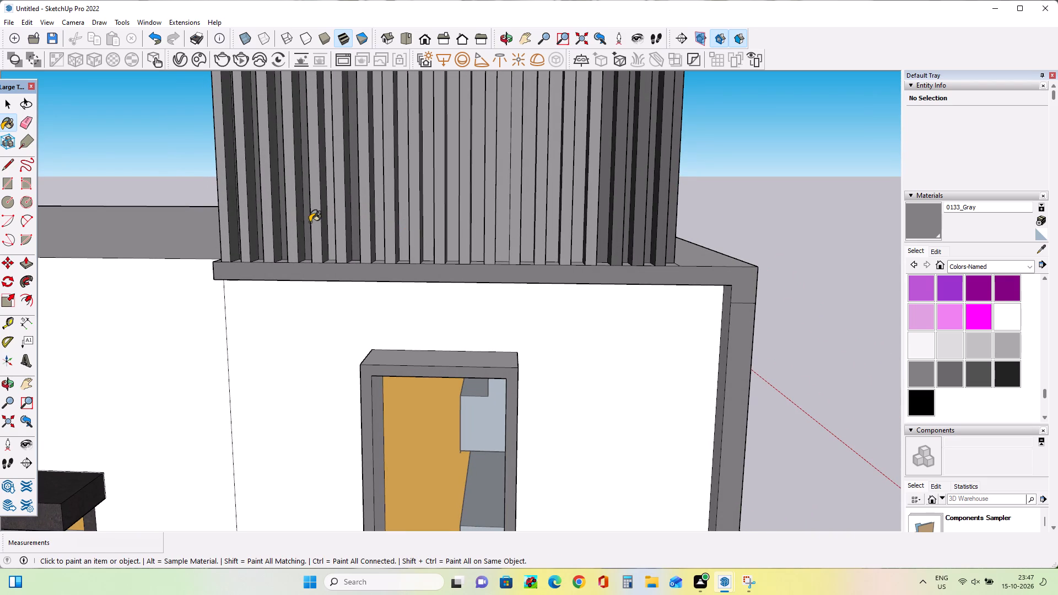
left_click(310, 222)
left_click(303, 215)
left_click(333, 221)
left_click_drag(344, 227, 354, 231)
left_click(364, 232)
left_click(355, 230)
left_click(348, 229)
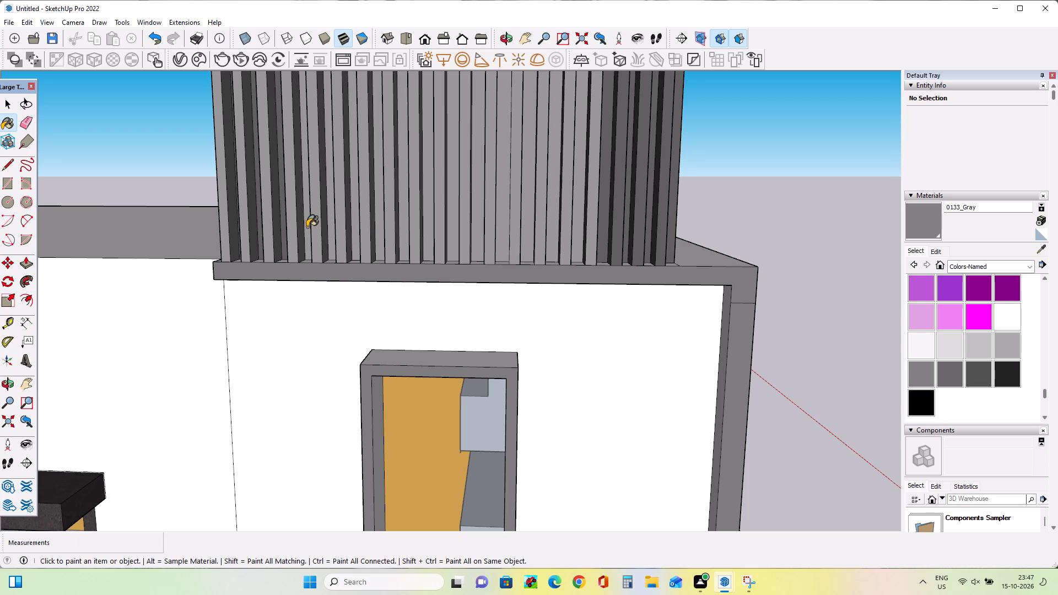
Paint the slat and groove faces close to the rear end of the ribbed side wall with 0133_Gray.
left_click(307, 227)
left_click(298, 220)
left_click(279, 211)
left_click(268, 207)
left_click_drag(270, 210, 263, 210)
left_click(235, 213)
left_click(256, 218)
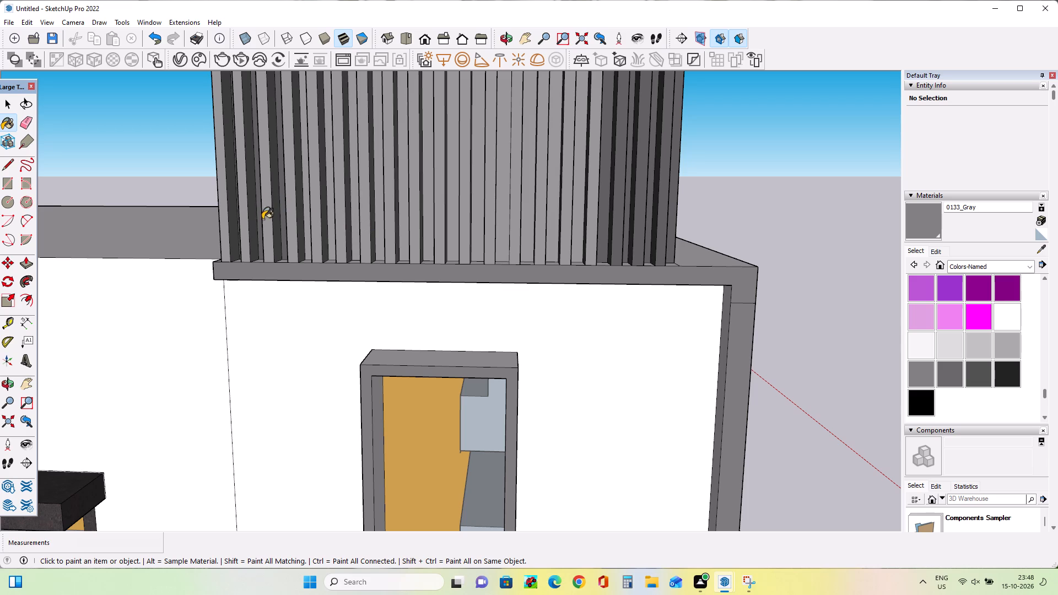
left_click(266, 220)
left_click(285, 215)
Fill the remaining dark groove faces at the rear end of the ribbed side wall with 0133_Gray.
middle_click_drag(261, 237, 326, 226)
left_click(326, 219)
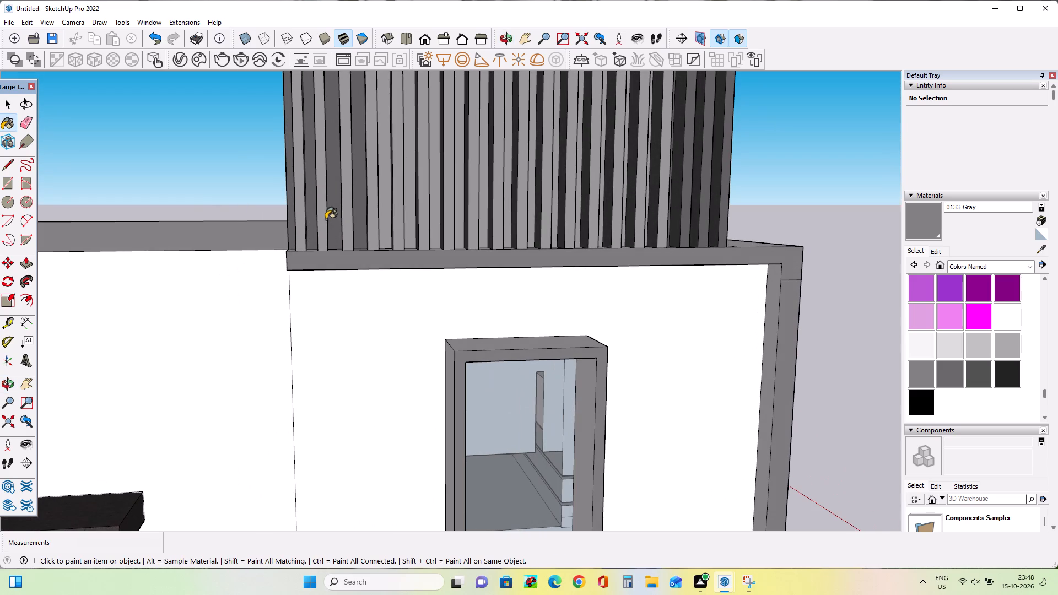
left_click(304, 219)
left_click(312, 220)
left_click(344, 222)
left_click(335, 222)
left_click(353, 221)
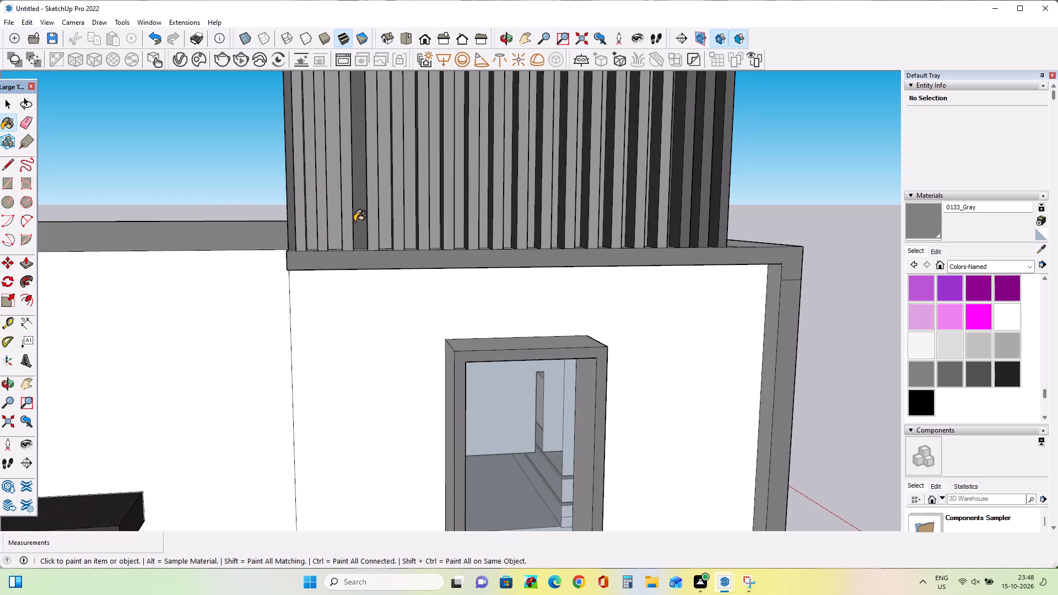
left_click(361, 224)
left_click(291, 224)
Paint the dark slat and groove faces at the front corner of the ribbed side wall with 0133_Gray.
scroll(297, 272, "down", 3)
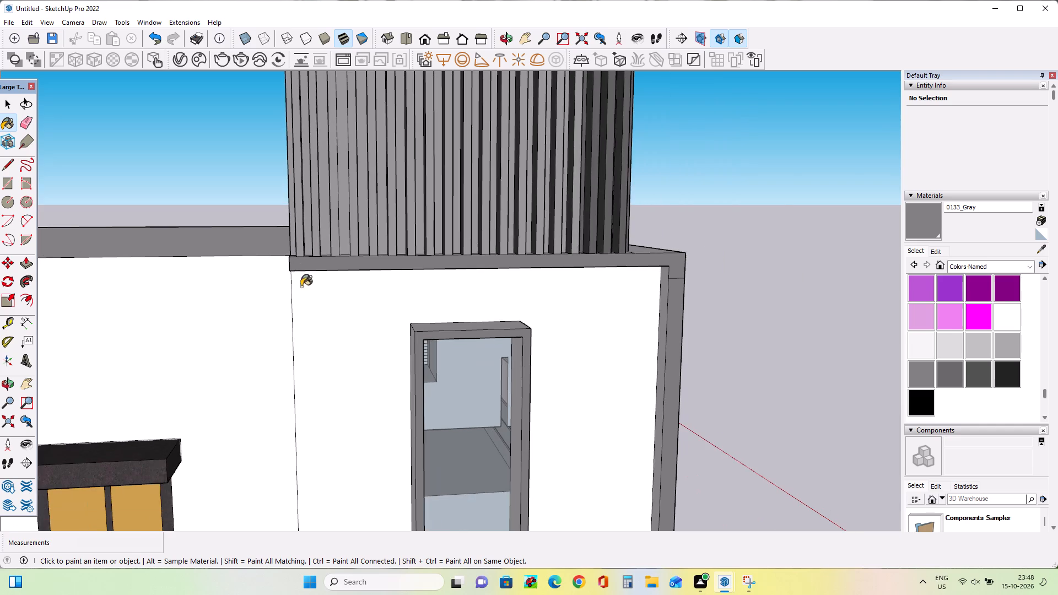
middle_click_drag(495, 300, 339, 336)
left_click(395, 258)
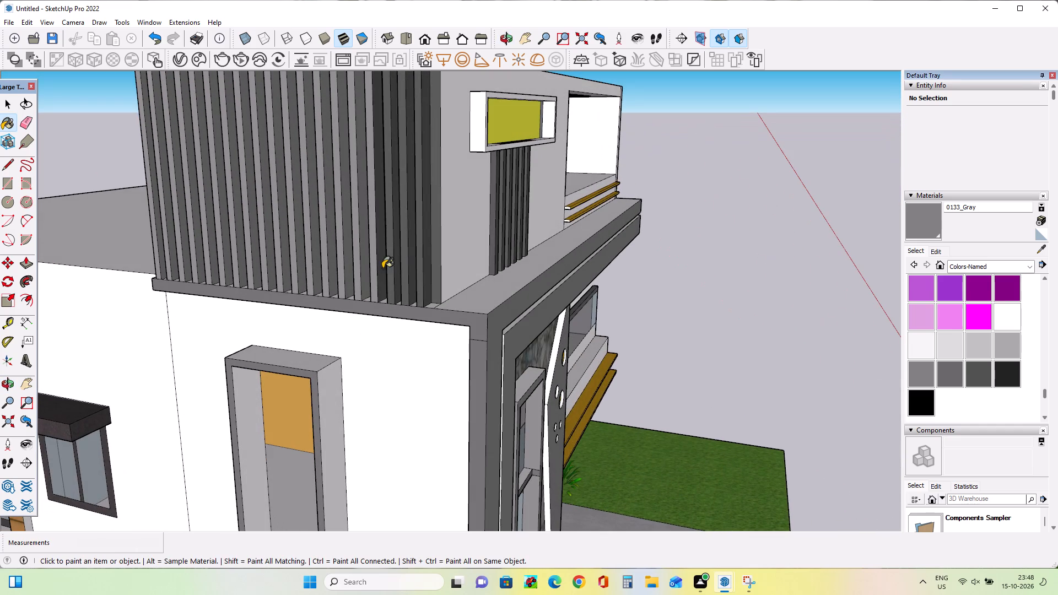
left_click(382, 268)
left_click(392, 271)
left_click(388, 267)
triple_click(408, 275)
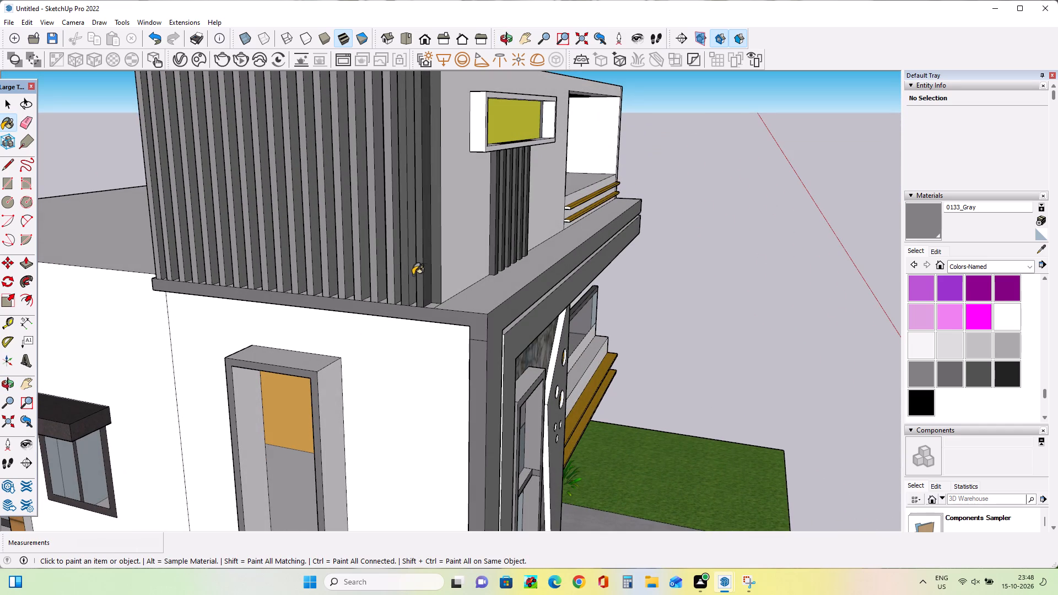
double_click(427, 278)
left_click(434, 282)
left_click(414, 282)
left_click(398, 275)
left_click(405, 278)
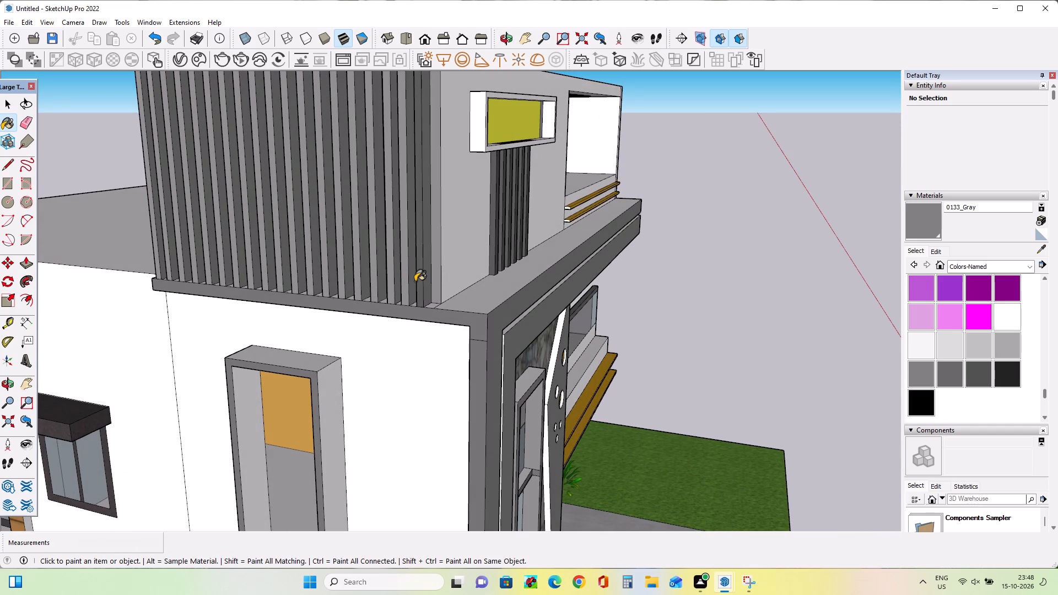
left_click(415, 282)
triple_click(422, 284)
Fill the missed groove faces near the front corner and middle of the ribbed side wall with 0133_Gray.
scroll(434, 309, "up", 3)
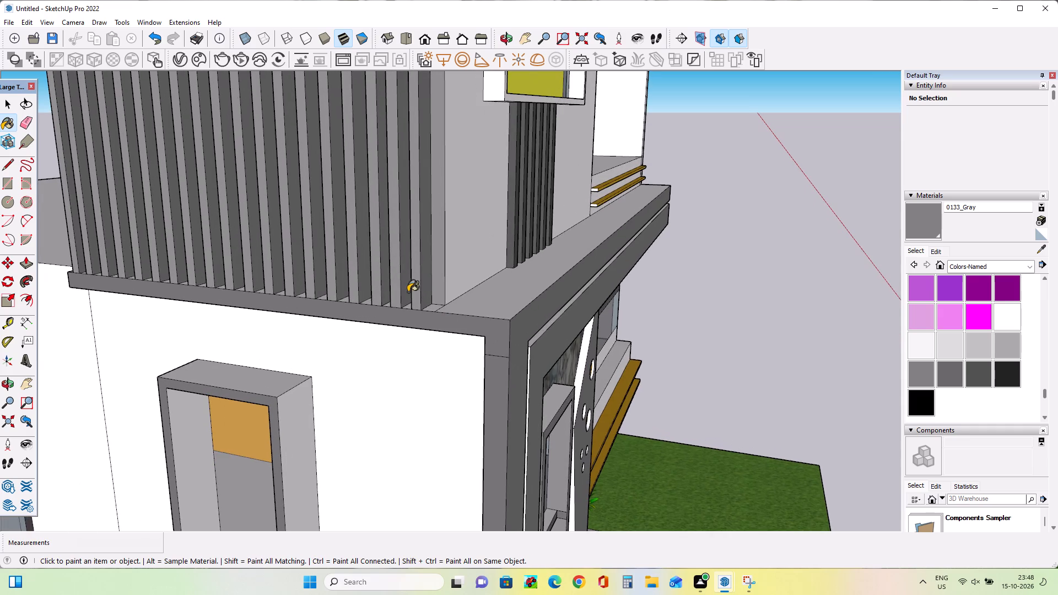
middle_click_drag(408, 292, 486, 281)
left_click(482, 268)
left_click(495, 266)
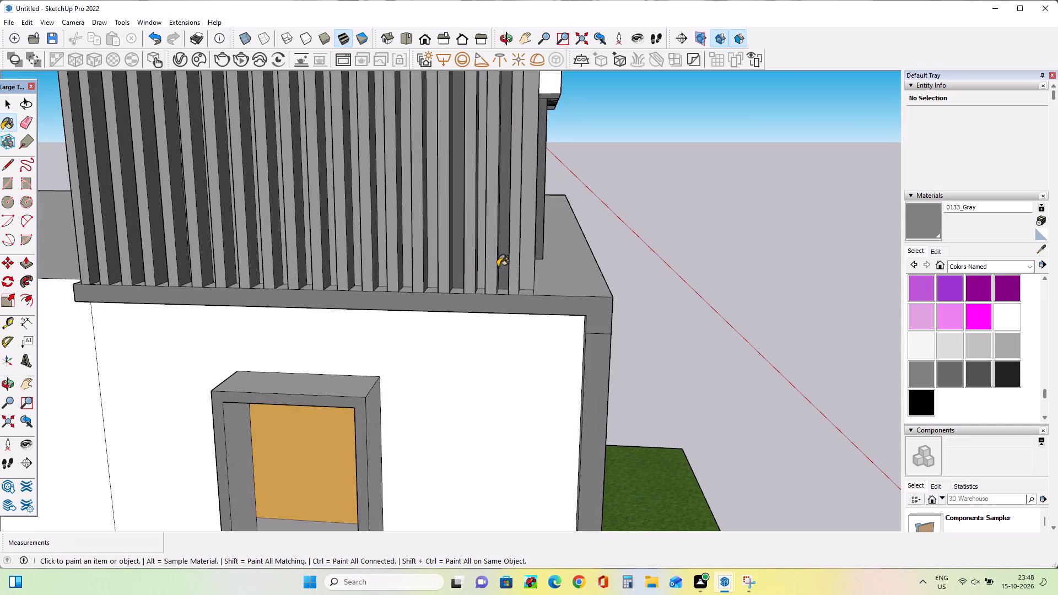
double_click(501, 269)
double_click(460, 264)
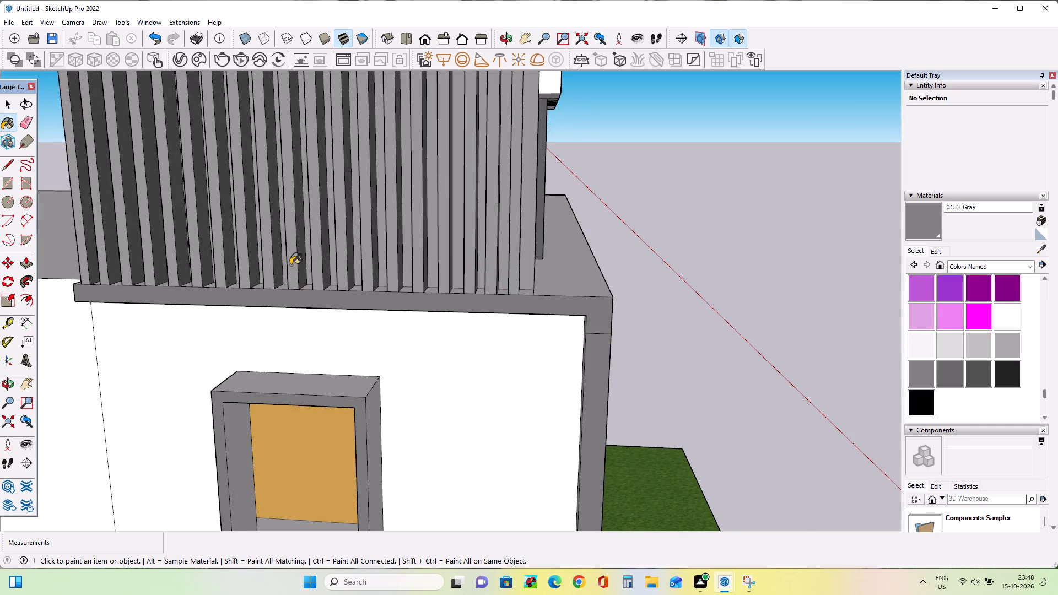
left_click(290, 265)
Paint the front faces of the six vertical slats below the yellow window with 0133_Gray.
middle_click_drag(428, 329, 127, 365)
left_click(360, 257)
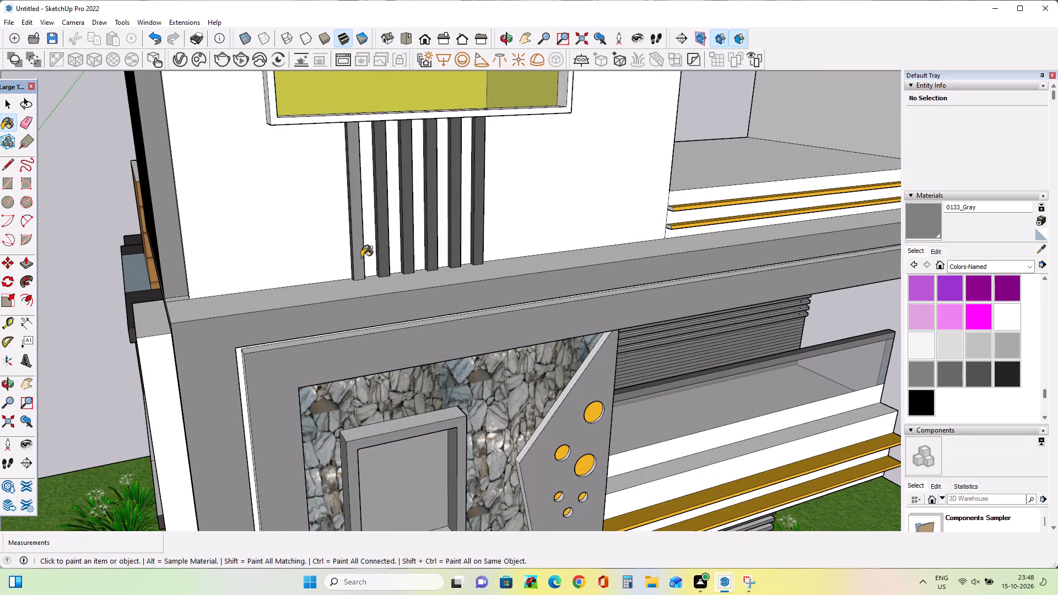
left_click(382, 263)
left_click(408, 262)
left_click(435, 261)
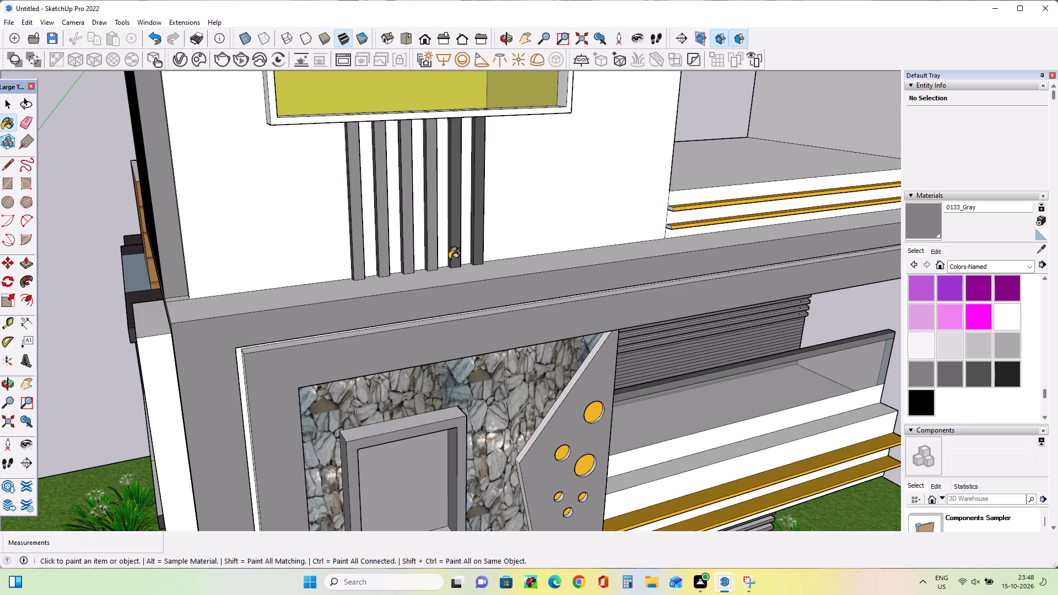
left_click(459, 257)
left_click(484, 253)
left_click(482, 255)
Paint the side faces of the six vertical slats below the yellow window with 0133_Gray.
middle_click_drag(346, 282, 358, 276)
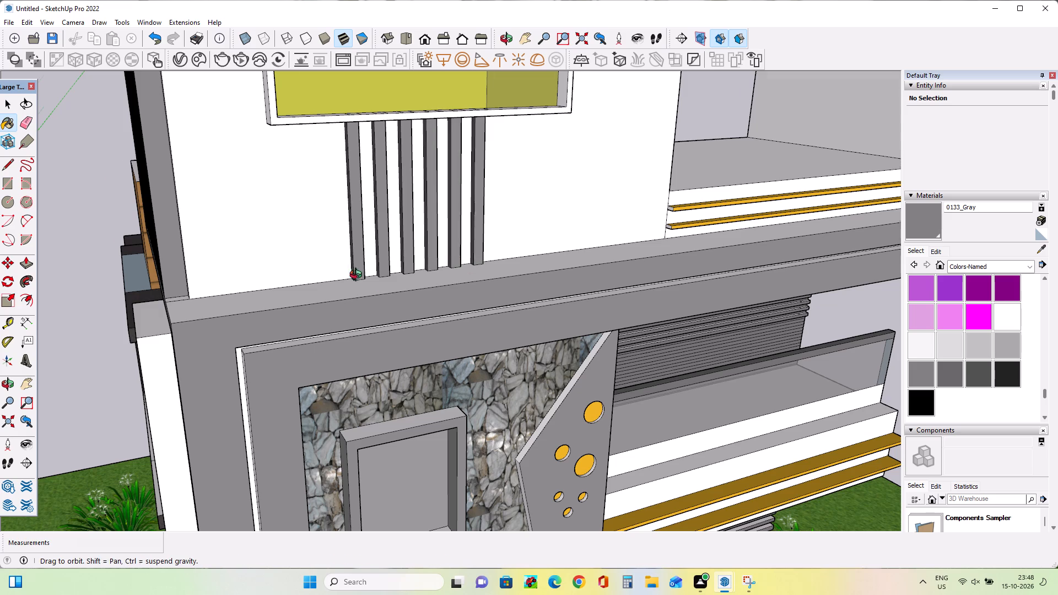
middle_click_drag(358, 276, 435, 256)
left_click(439, 241)
left_click(436, 246)
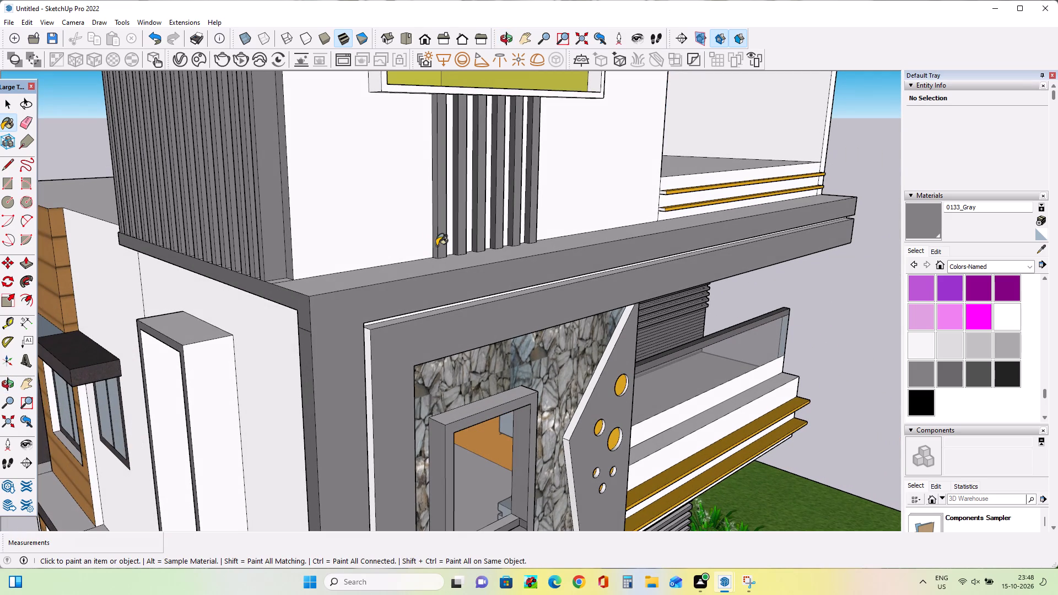
left_click(456, 242)
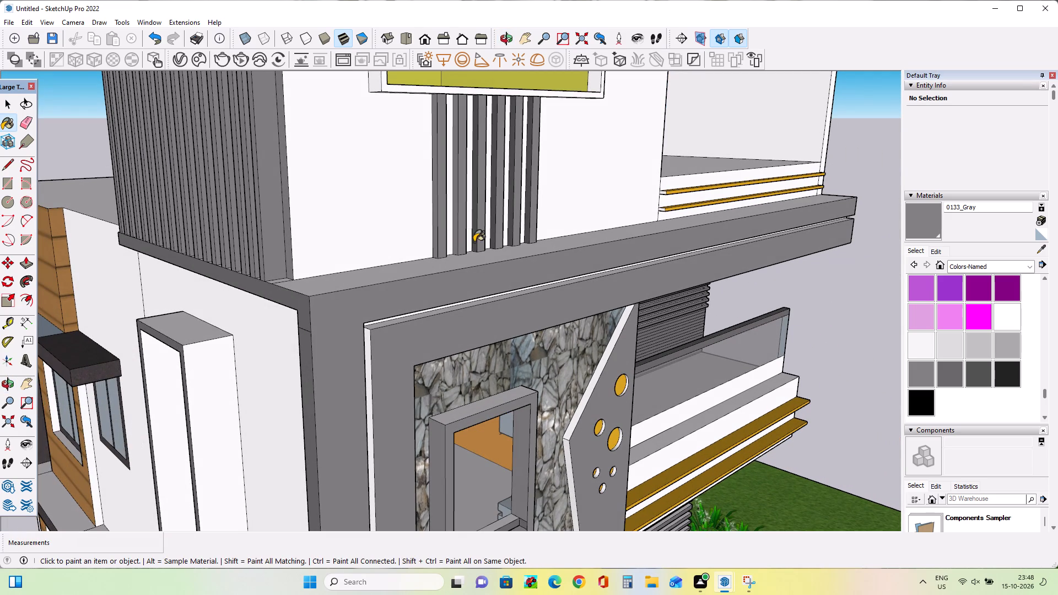
left_click(474, 242)
left_click(496, 232)
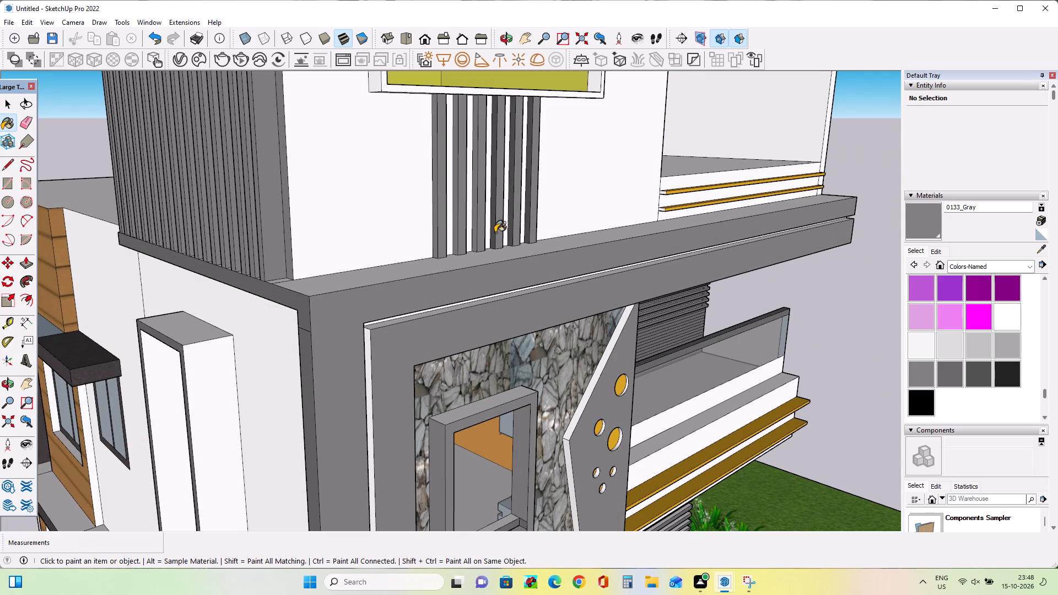
left_click(493, 232)
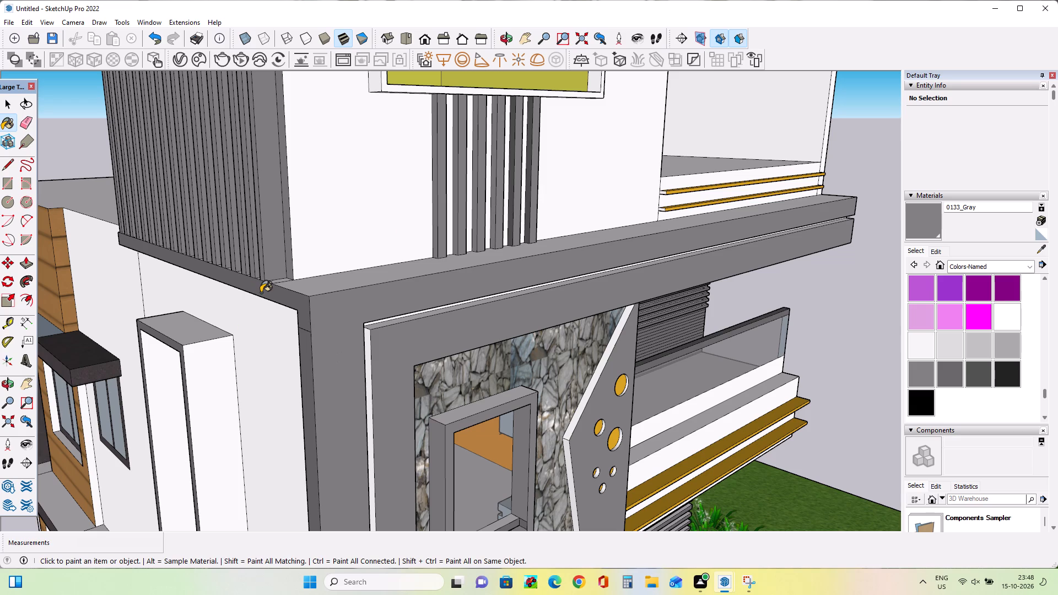
scroll(496, 244, "up", 2)
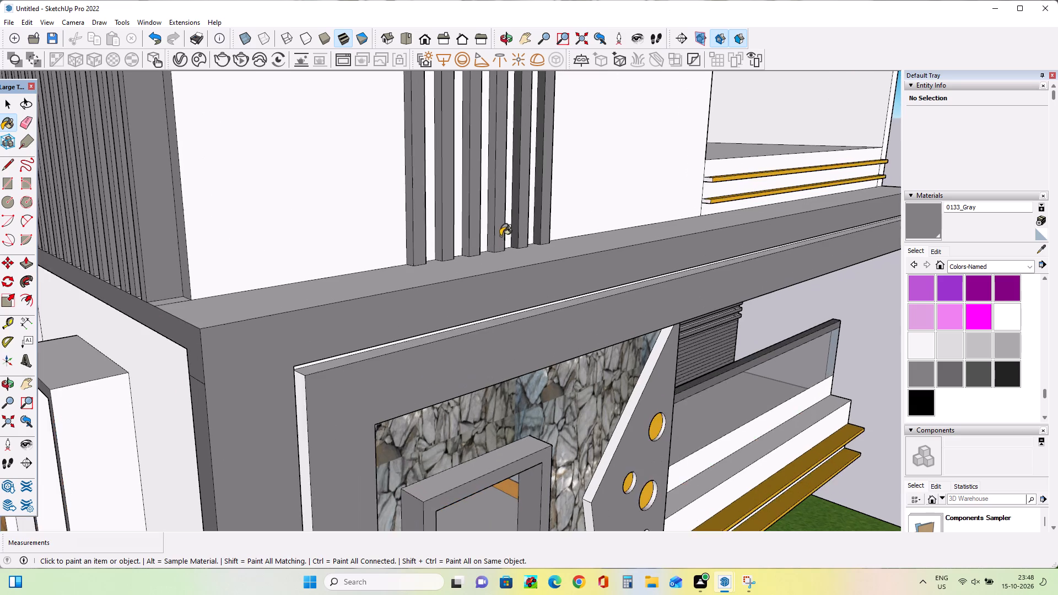
scroll(500, 236, "up", 4)
left_click(516, 243)
left_click(548, 230)
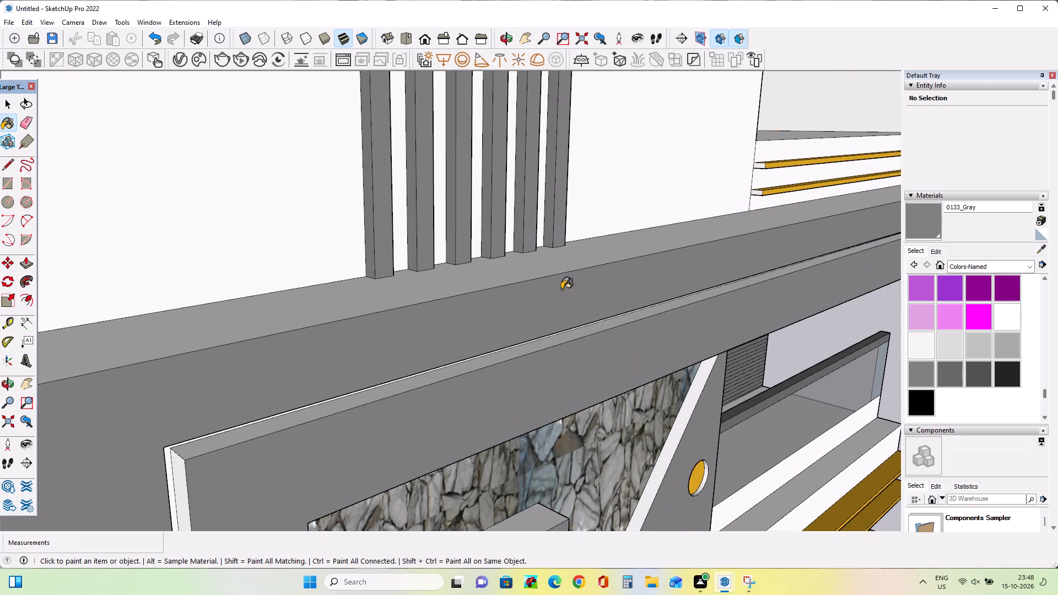
Paint the first faces of the horizontal ribs on the wall behind the first-floor balcony with 0133_Gray.
scroll(547, 304, "down", 16)
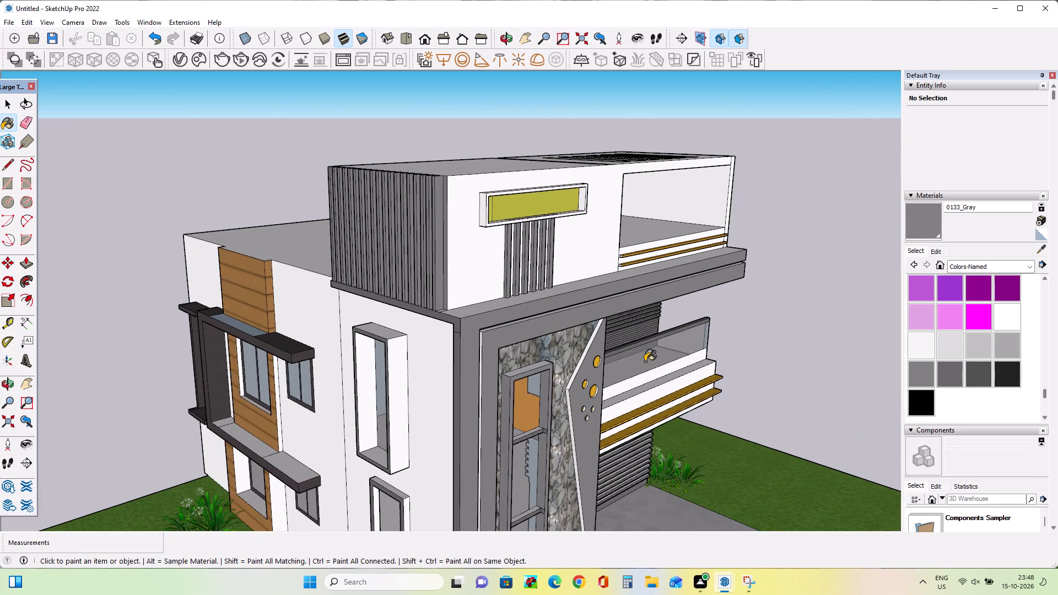
scroll(644, 356, "up", 8)
middle_click_drag(622, 386, 495, 282)
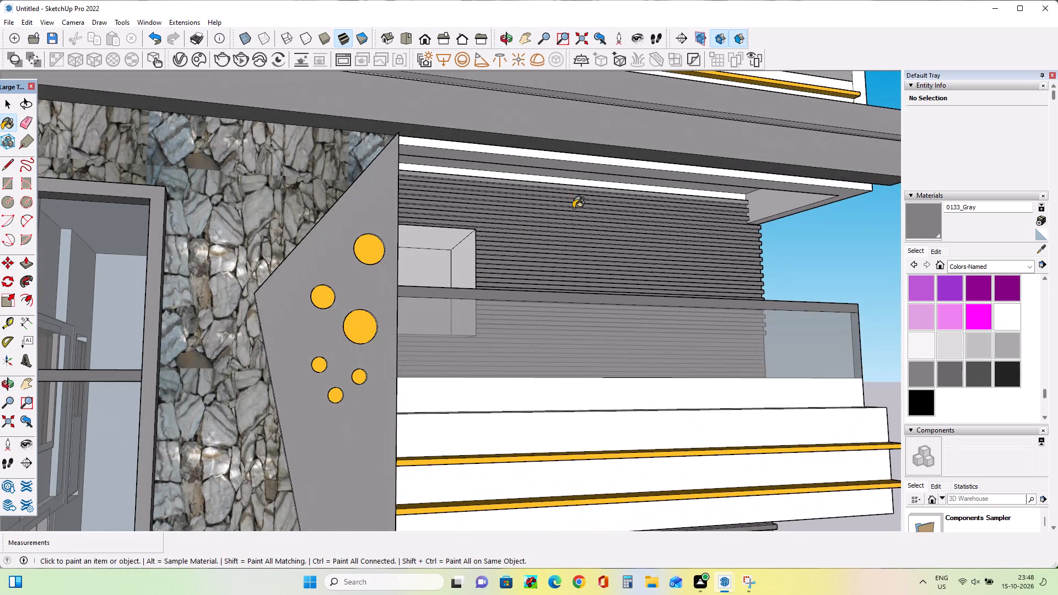
left_click_drag(573, 208, 573, 270)
left_click_drag(585, 230, 587, 270)
left_click_drag(591, 219, 591, 265)
left_click_drag(595, 208, 602, 257)
left_click_drag(604, 230, 607, 239)
left_click_drag(616, 209, 619, 244)
left_click_drag(618, 236, 618, 241)
left_click_drag(611, 254, 611, 265)
left_click_drag(602, 220, 605, 231)
left_click_drag(600, 223, 601, 238)
left_click_drag(590, 221, 590, 238)
left_click_drag(590, 225, 591, 237)
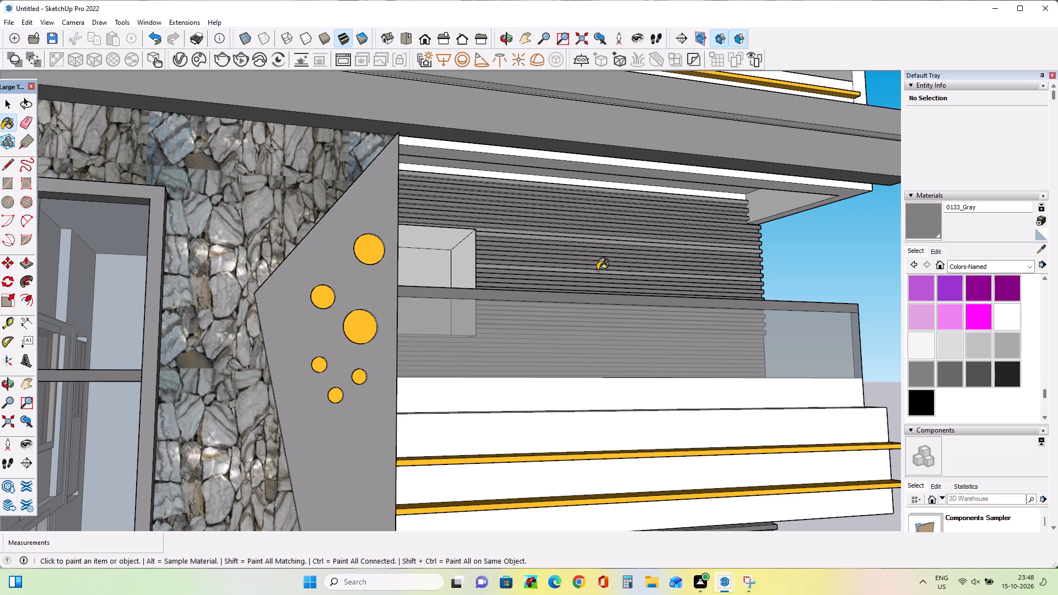
Paint the horizontal ribs behind the balcony with 0133_Gray, from the top of the wall down to the glass railing.
middle_click_drag(577, 253, 582, 277)
left_click(564, 235)
left_click(570, 216)
left_click(575, 207)
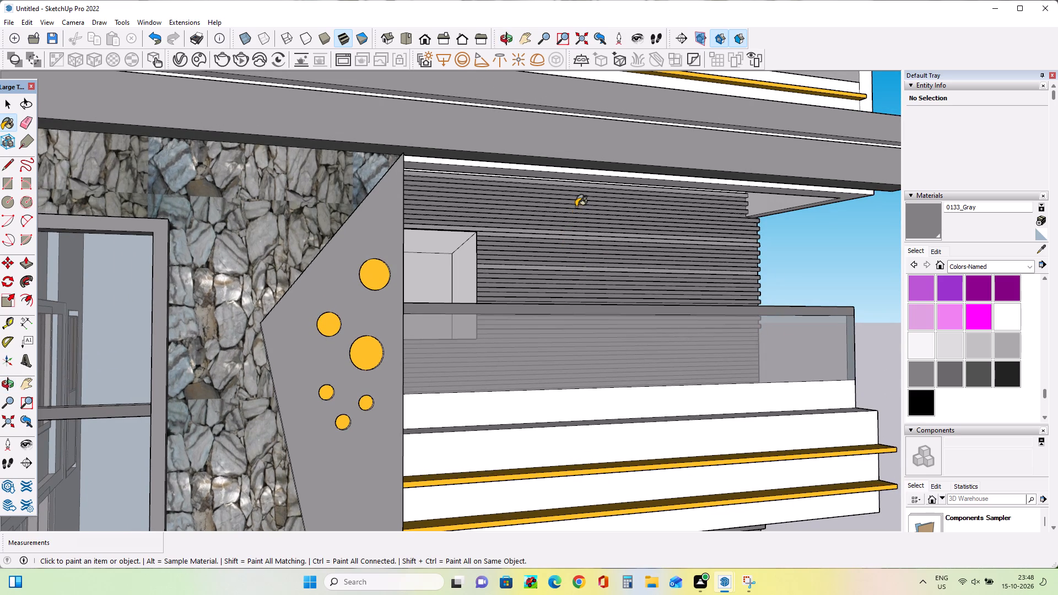
left_click(581, 215)
left_click(590, 200)
left_click_drag(593, 198, 601, 204)
left_click(602, 214)
left_click_drag(602, 214, 604, 220)
left_click(605, 226)
left_click_drag(607, 240, 609, 257)
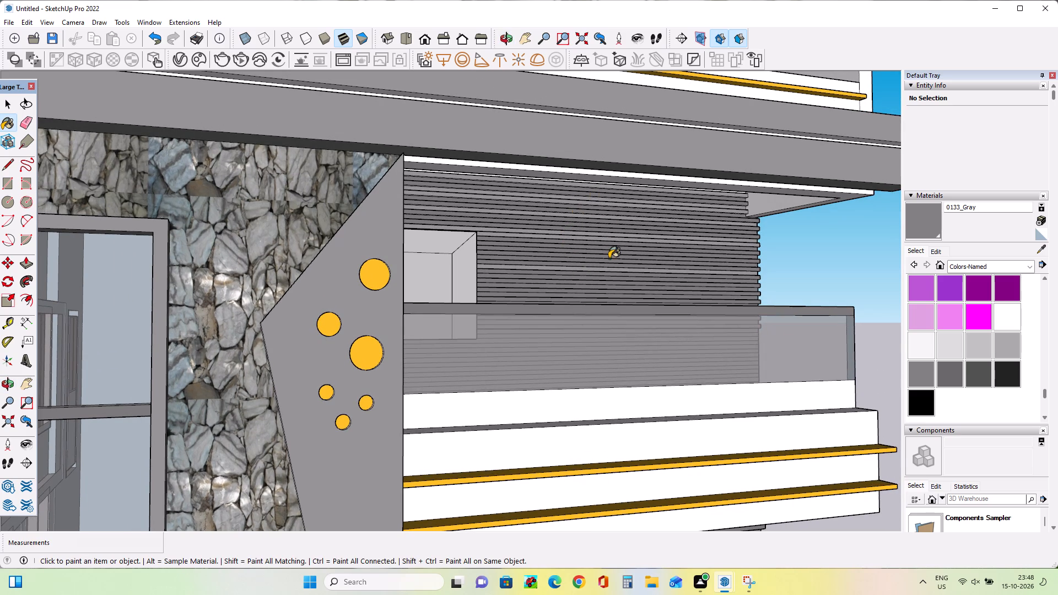
left_click_drag(609, 258, 609, 272)
left_click_drag(609, 274, 612, 288)
double_click(612, 288)
Fill missed thin faces of the horizontal ribs above the balcony railing, toward the wall's outer end, with 0133_Gray.
left_click(636, 266)
double_click(637, 248)
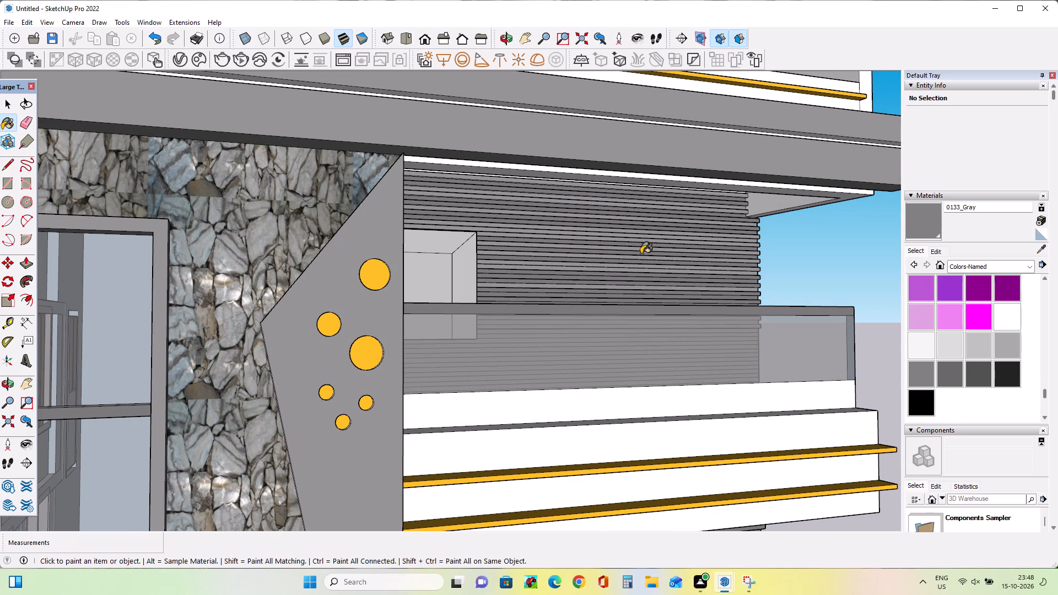
left_click(641, 254)
left_click_drag(641, 255, 644, 262)
left_click_drag(650, 216, 655, 218)
left_click_drag(661, 205, 666, 205)
triple_click(668, 197)
left_click(671, 203)
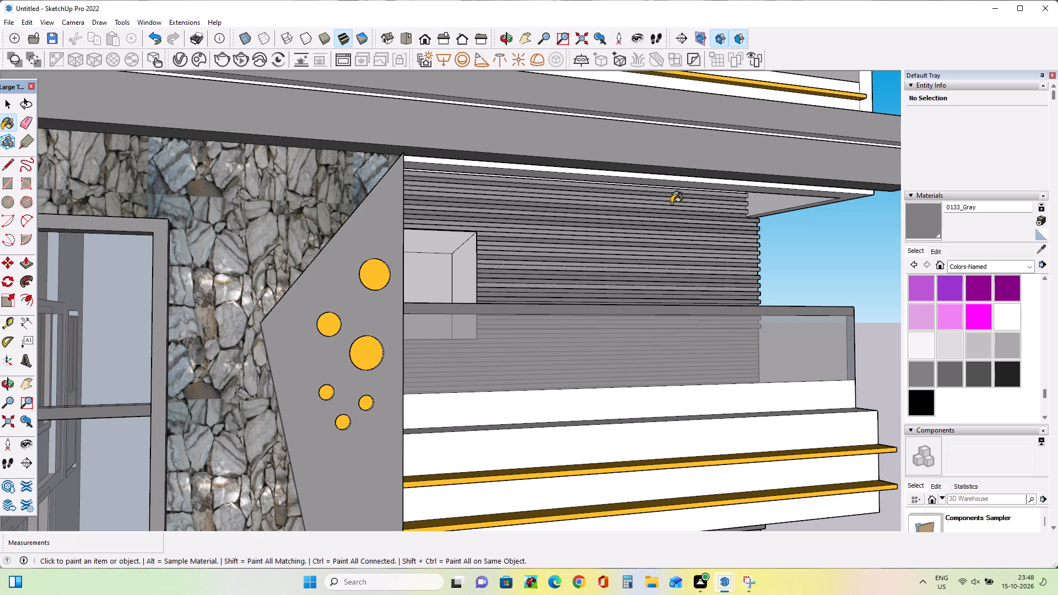
double_click(671, 193)
double_click(673, 196)
left_click_drag(675, 223, 678, 233)
left_click_drag(678, 234, 681, 258)
left_click(692, 227)
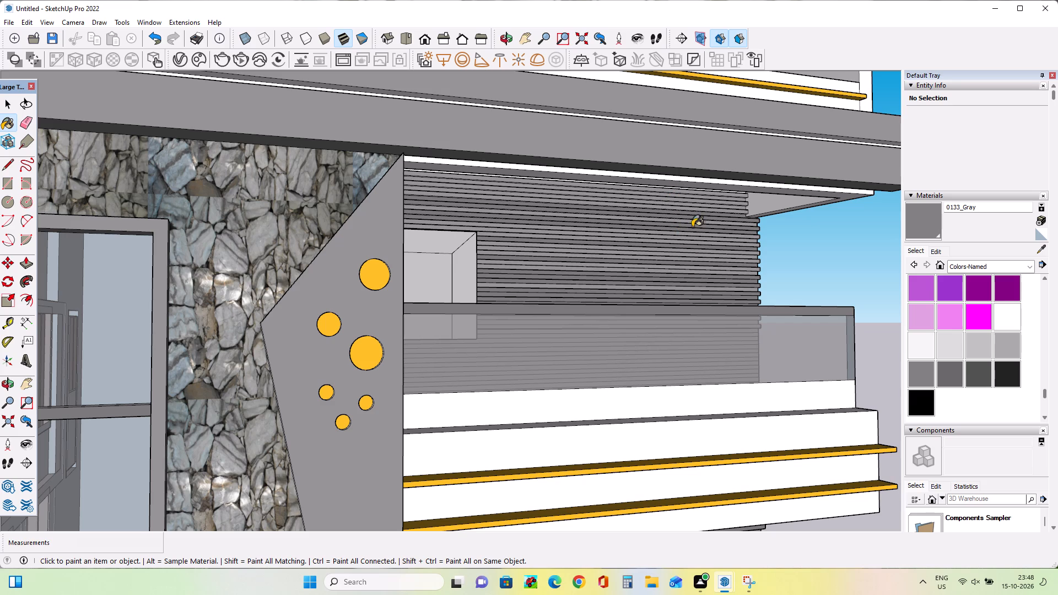
double_click(694, 231)
left_click(697, 218)
left_click_drag(698, 218, 701, 237)
left_click(697, 254)
left_click(692, 257)
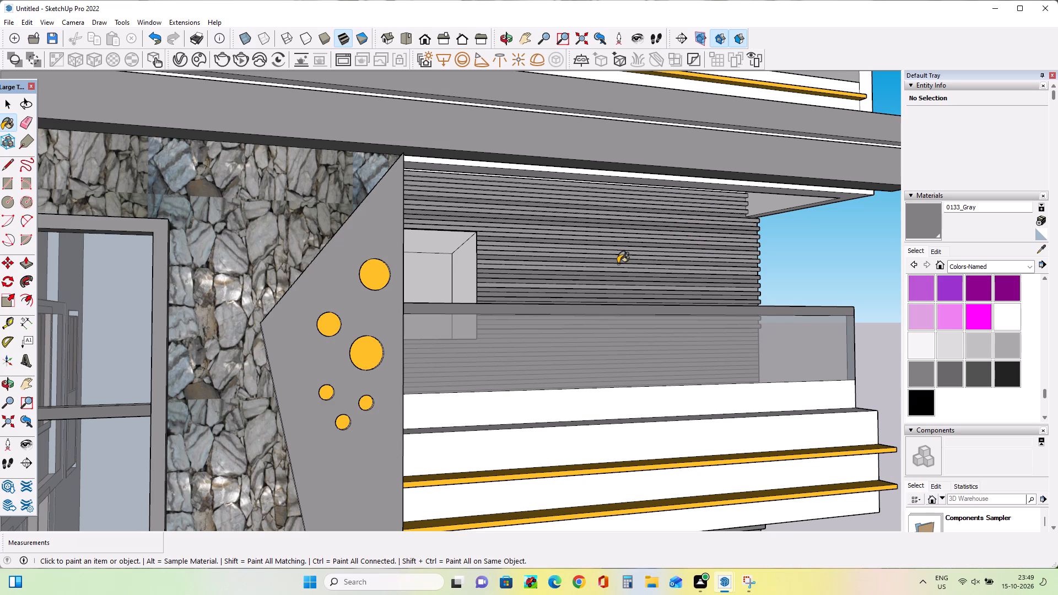
Touch up the remaining narrow rib faces at mid-height of the wall above the balcony railing with 0133_Gray.
left_click(648, 255)
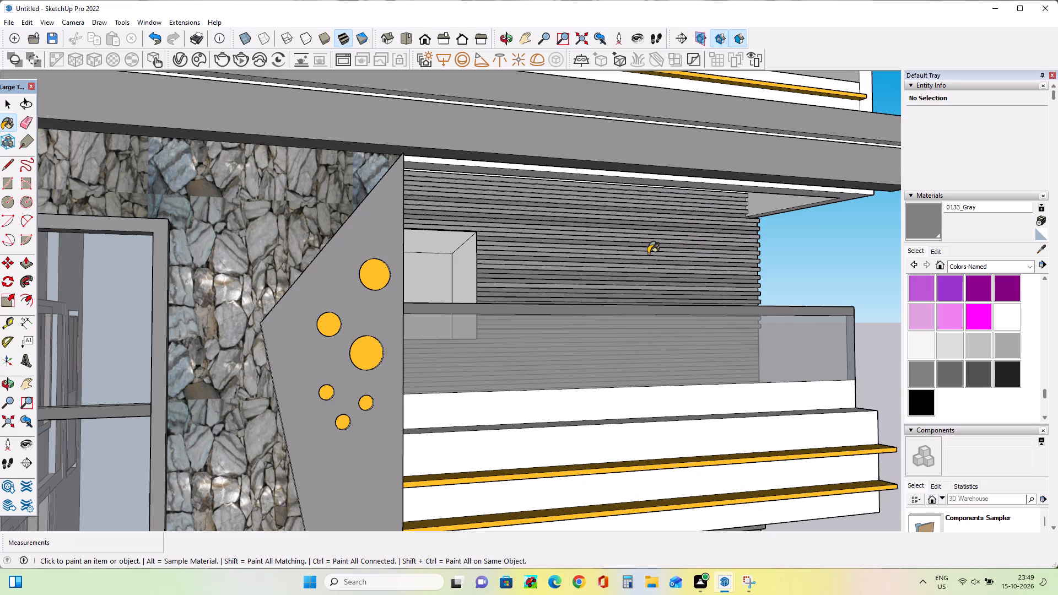
left_click(649, 251)
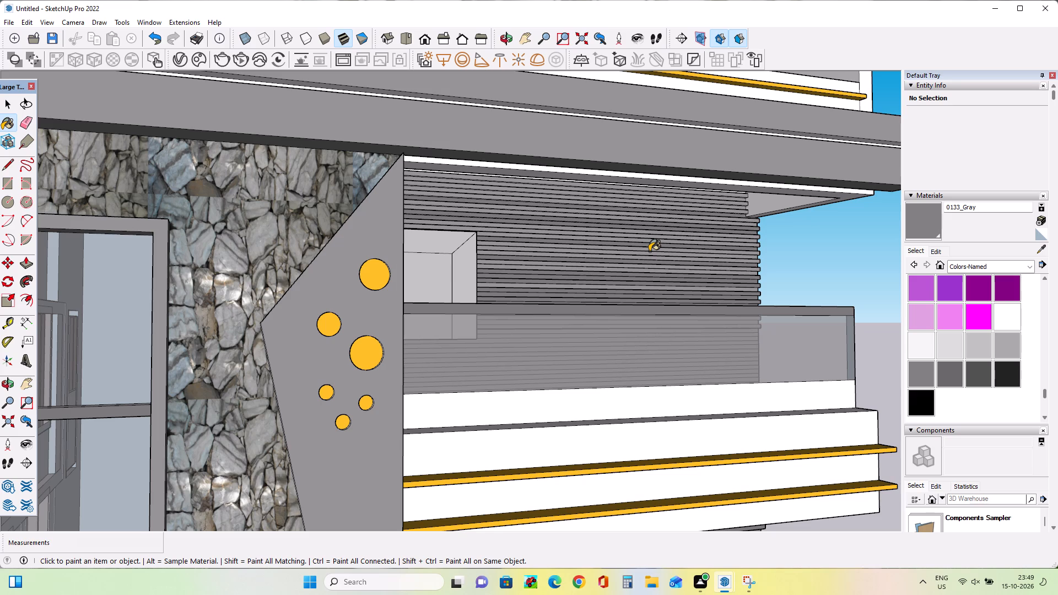
left_click(636, 256)
left_click(643, 252)
left_click_drag(663, 244, 670, 258)
left_click(670, 258)
left_click(671, 237)
left_click_drag(675, 220, 682, 235)
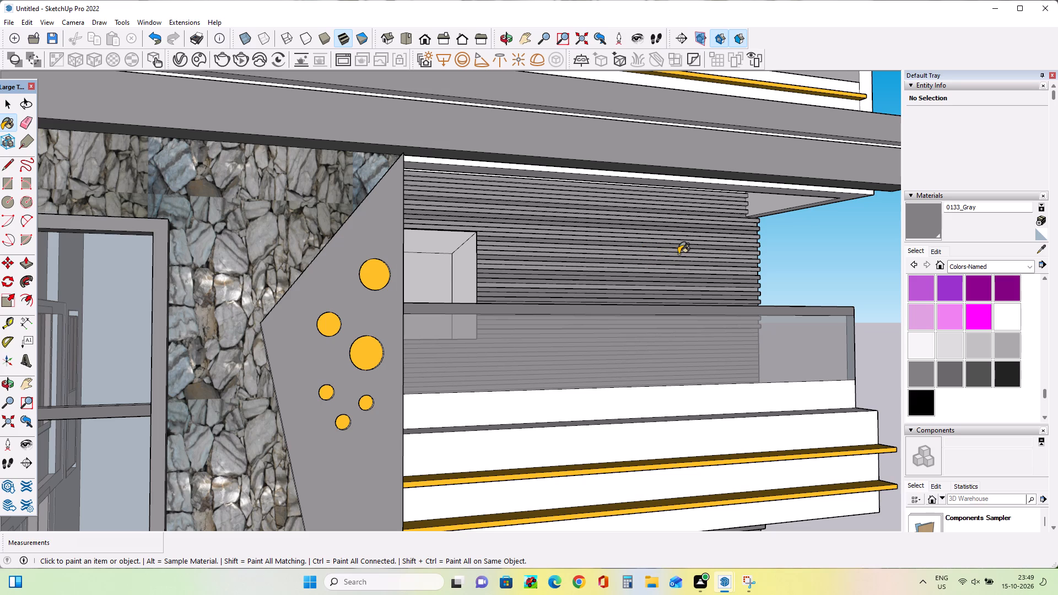
left_click(678, 254)
left_click(679, 242)
left_click_drag(679, 255, 682, 263)
left_click(683, 242)
left_click(689, 228)
left_click(696, 236)
left_click_drag(698, 241, 698, 247)
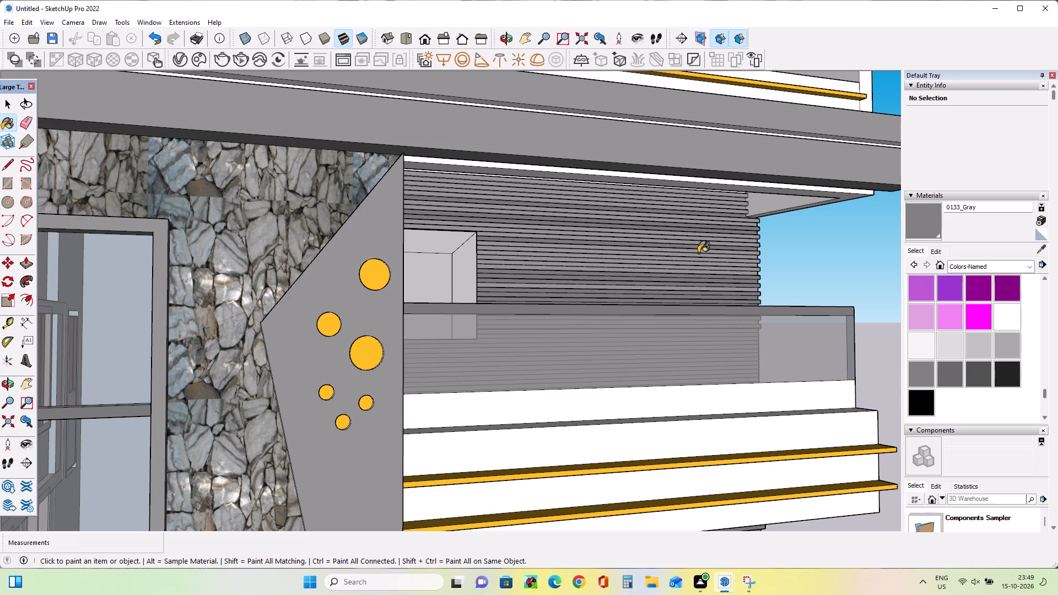
left_click(698, 253)
left_click(697, 248)
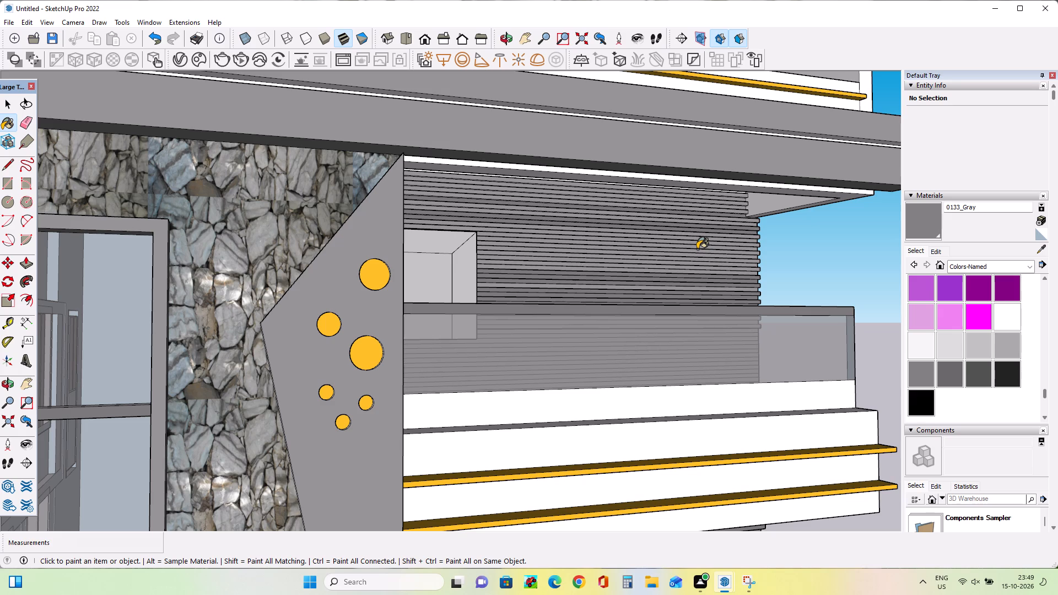
Touch up narrow rib faces near the outer end of the wall above the balcony railing with 0133_Gray.
left_click(706, 246)
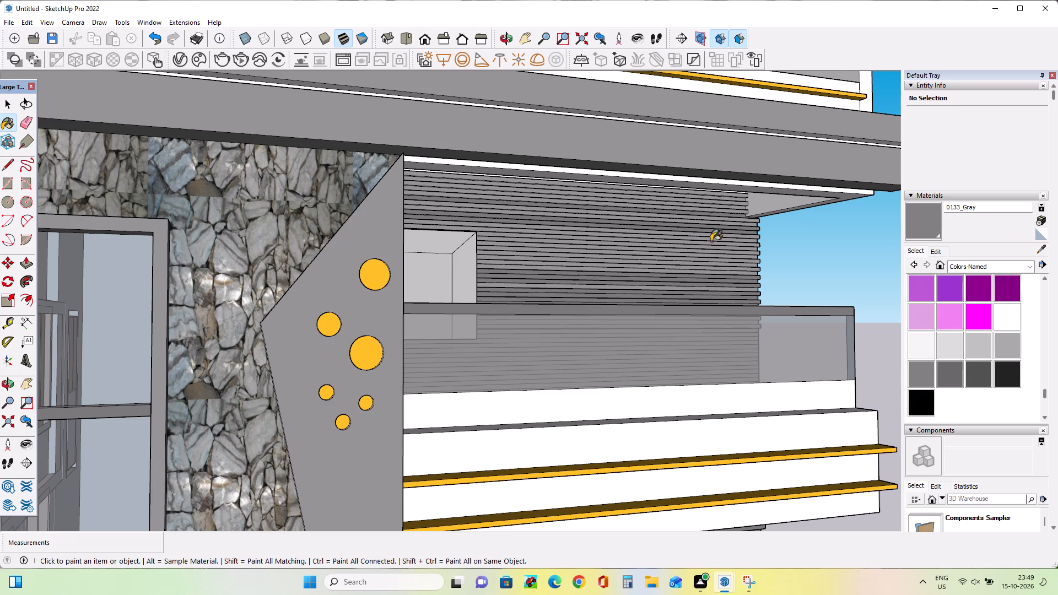
left_click(713, 235)
double_click(716, 230)
triple_click(717, 225)
double_click(705, 235)
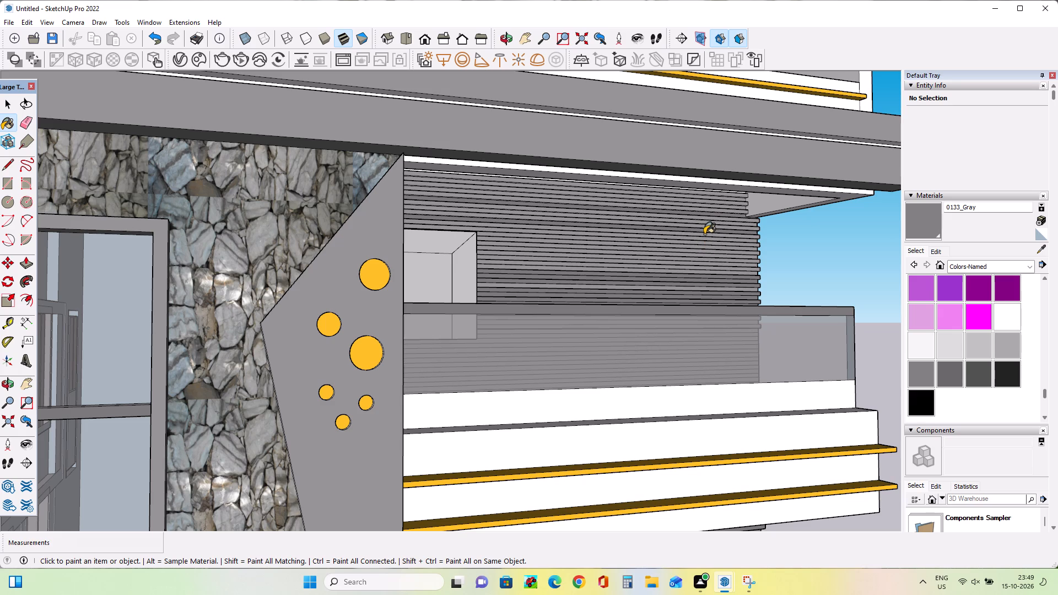
double_click(705, 232)
left_click(706, 231)
left_click(711, 219)
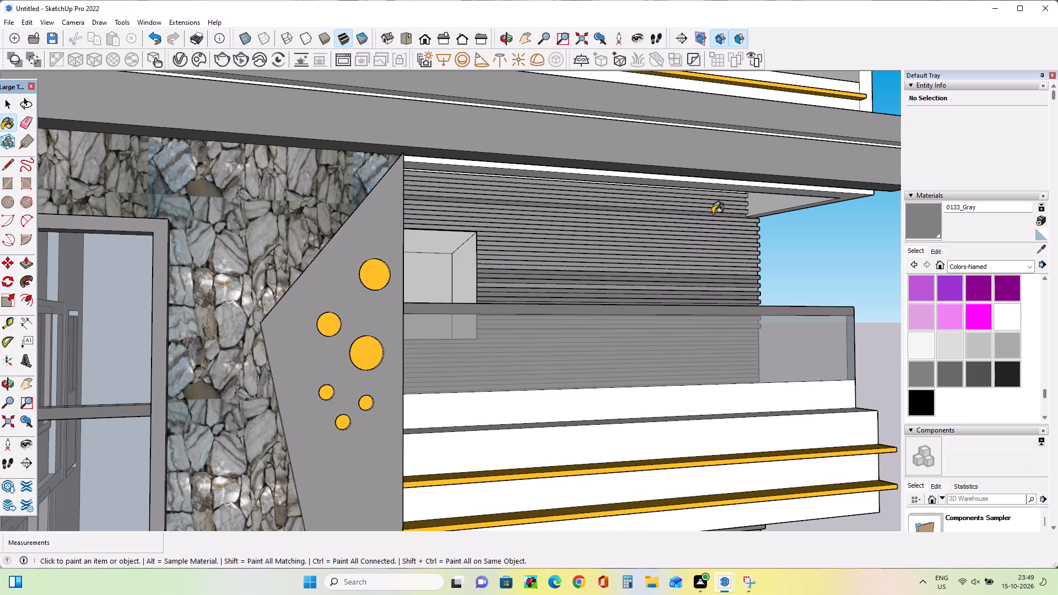
double_click(712, 214)
Paint the upward-facing rib faces on the balcony wall, between the projecting box and the outer end, with 0133_Gray.
middle_click_drag(713, 250, 519, 341)
left_click(544, 326)
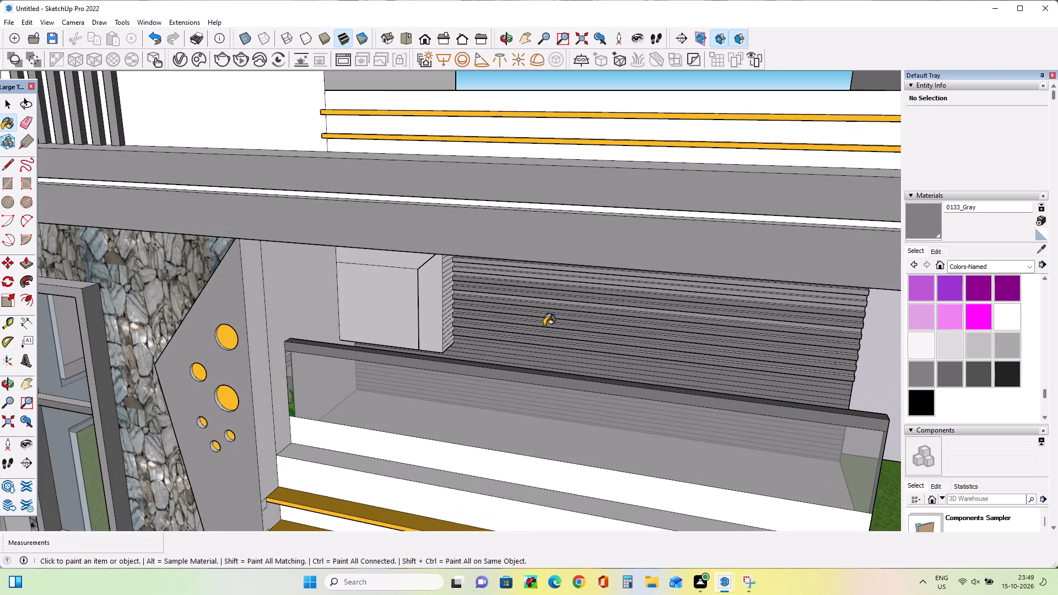
left_click(563, 304)
left_click(573, 294)
left_click_drag(579, 287, 580, 300)
left_click(581, 304)
left_click_drag(583, 310, 585, 328)
left_click(585, 330)
left_click(596, 294)
left_click_drag(596, 292, 600, 285)
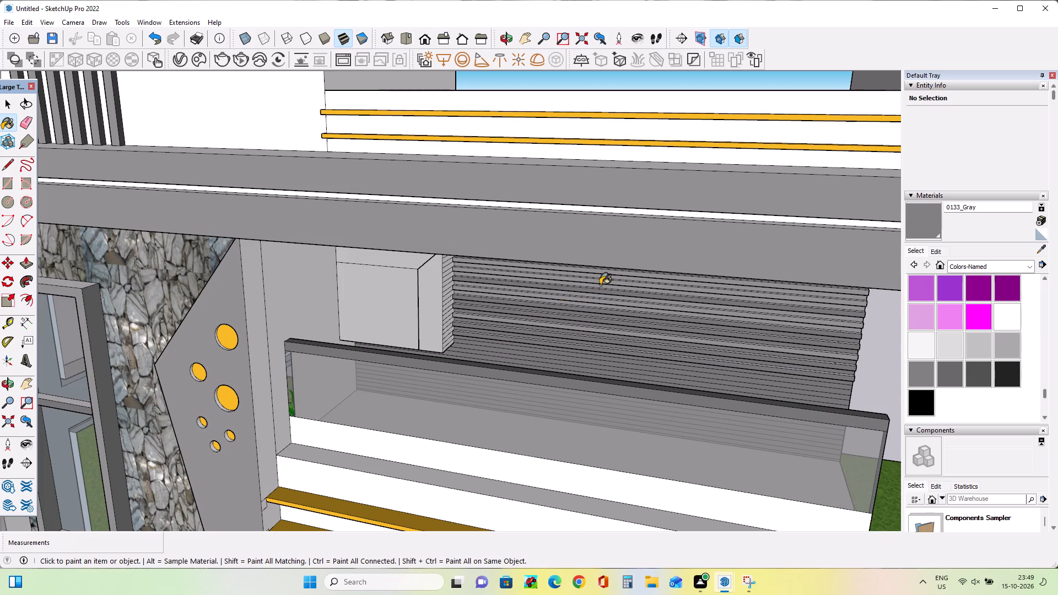
left_click_drag(600, 285, 601, 287)
left_click(601, 290)
left_click_drag(601, 290, 604, 309)
left_click(605, 315)
left_click(610, 321)
left_click(617, 319)
left_click(621, 315)
left_click_drag(632, 313, 634, 321)
left_click_drag(634, 328, 633, 335)
Fill the remaining darker rib faces beside the projecting box on the balcony wall with 0133_Gray.
scroll(660, 334, "up", 7)
left_click(656, 306)
double_click(658, 297)
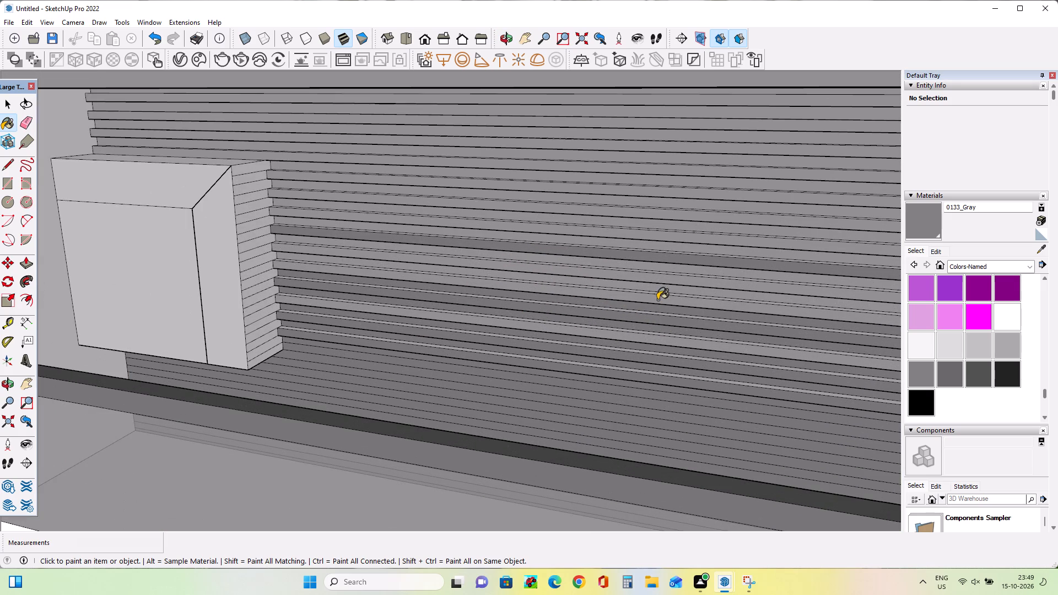
left_click(656, 307)
left_click_drag(656, 307, 656, 314)
left_click(656, 318)
left_click(656, 328)
left_click_drag(656, 328, 658, 336)
left_click(658, 336)
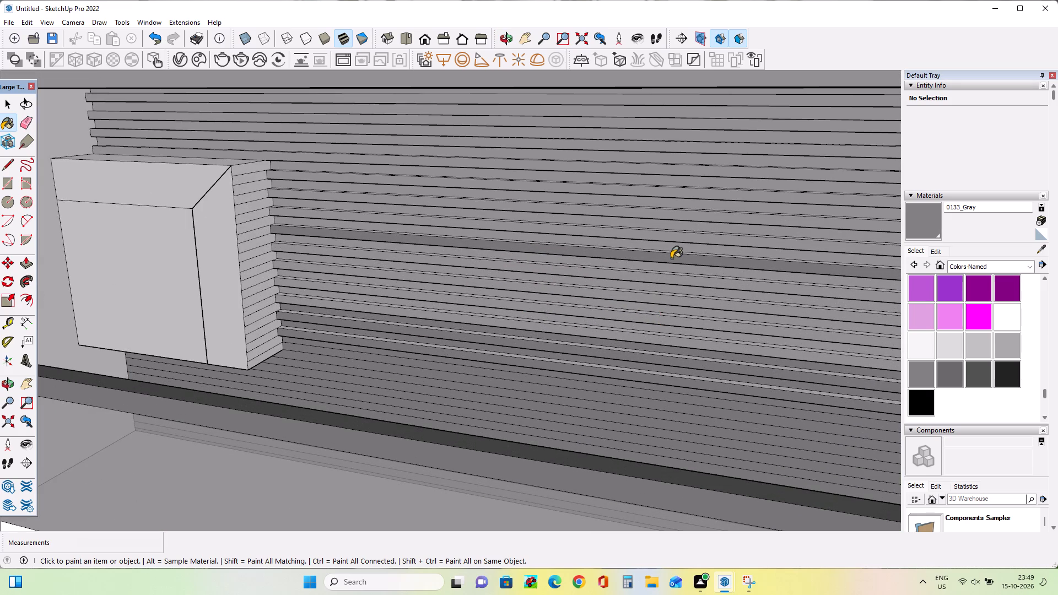
double_click(672, 258)
left_click_drag(662, 358, 662, 363)
left_click(661, 366)
left_click(661, 370)
left_click(661, 374)
left_click(670, 350)
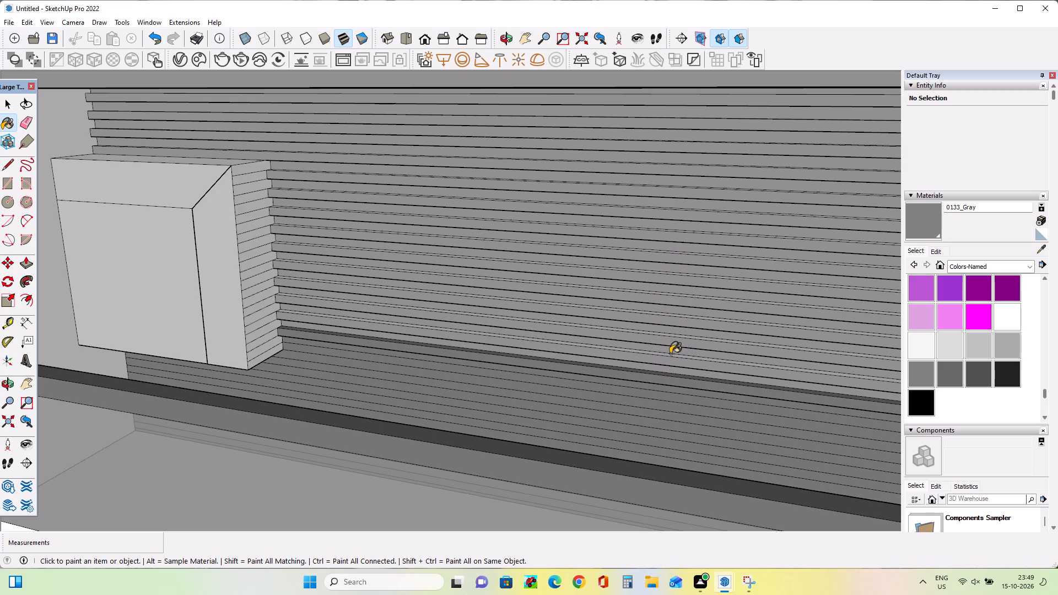
left_click(670, 354)
Paint the rib faces just below the projecting box's lower edge on the balcony wall with 0133_Gray.
middle_click_drag(656, 361, 654, 395)
left_click(629, 422)
left_click(639, 391)
left_click_drag(644, 386, 645, 399)
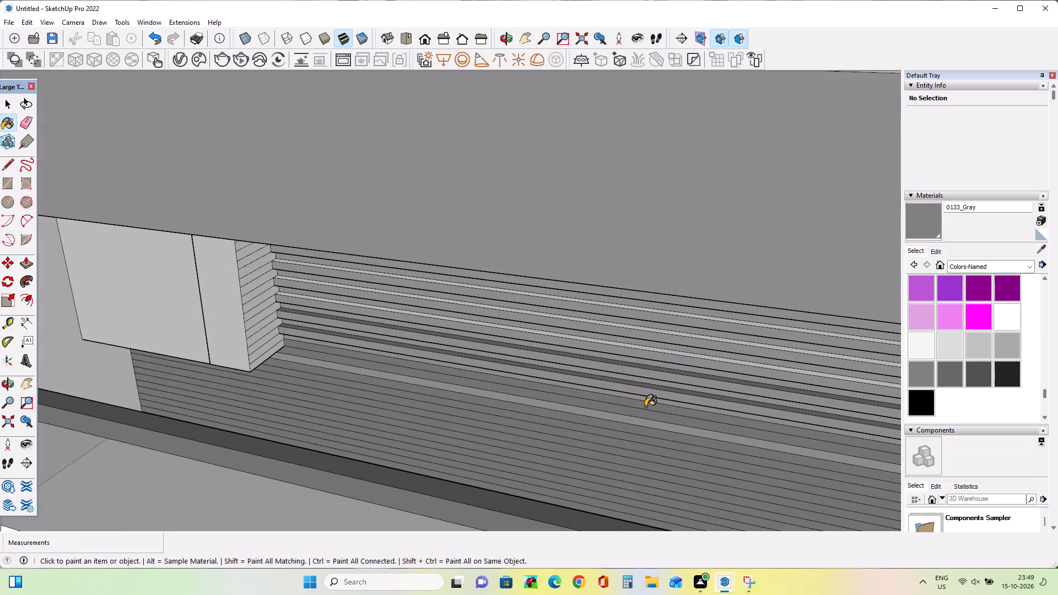
left_click(645, 407)
left_click_drag(646, 407, 648, 420)
left_click(648, 420)
left_click(649, 424)
left_click(650, 418)
left_click_drag(651, 437, 651, 444)
left_click_drag(651, 445, 651, 456)
left_click_drag(651, 457, 646, 482)
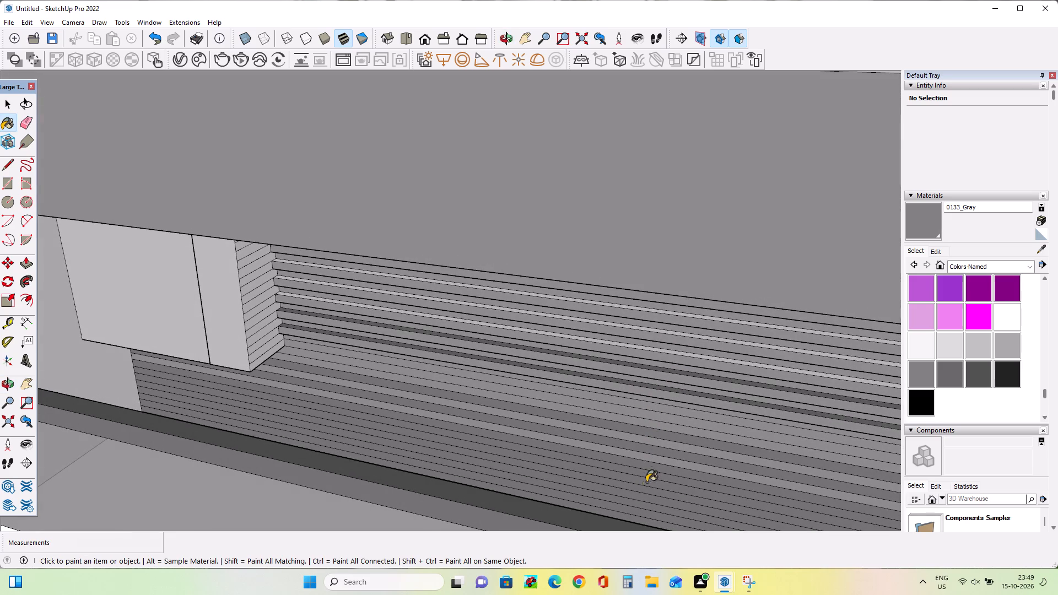
Fill skipped rib faces between the projecting box and the balcony railing with 0133_Gray.
left_click_drag(646, 482, 644, 486)
left_click(644, 488)
left_click(643, 474)
left_click_drag(646, 470, 645, 493)
left_click(645, 493)
left_click_drag(646, 489, 654, 471)
left_click_drag(658, 459, 663, 452)
left_click(667, 434)
left_click_drag(673, 414, 681, 401)
left_click(688, 374)
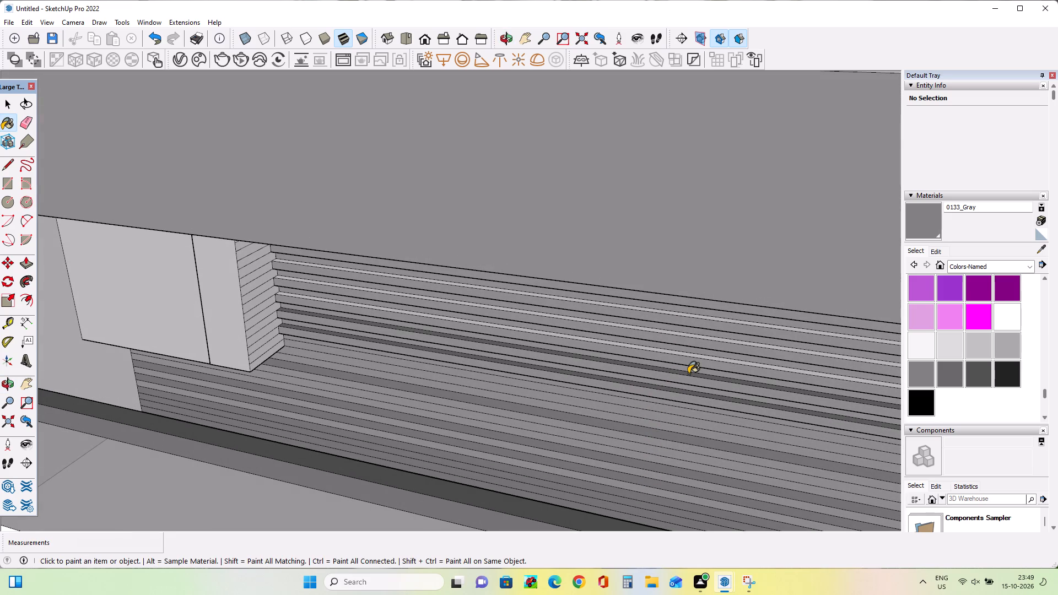
left_click_drag(690, 381, 688, 393)
double_click(688, 393)
left_click(684, 381)
left_click_drag(689, 369, 692, 376)
left_click(692, 380)
left_click_drag(691, 375, 664, 405)
Paint the lowest visible ribs of the balcony wall, down to the railing's top rail, with 0133_Gray.
left_click_drag(664, 405, 645, 431)
left_click_drag(640, 438, 639, 453)
left_click_drag(624, 491, 624, 502)
left_click(624, 503)
left_click_drag(624, 503, 624, 510)
left_click(622, 515)
double_click(622, 522)
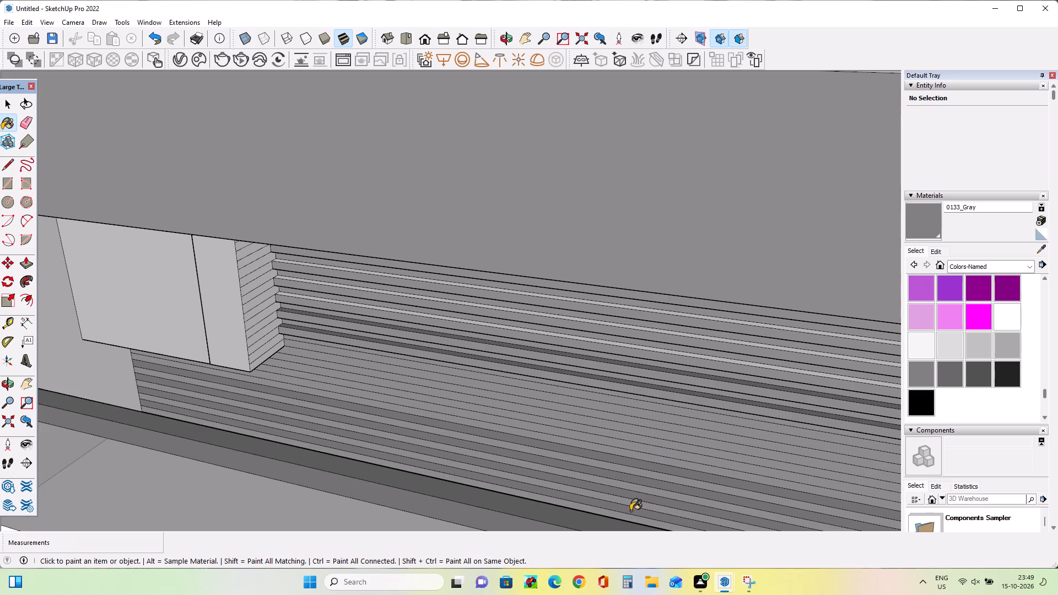
triple_click(630, 511)
left_click(632, 505)
left_click_drag(634, 495, 591, 515)
triple_click(590, 517)
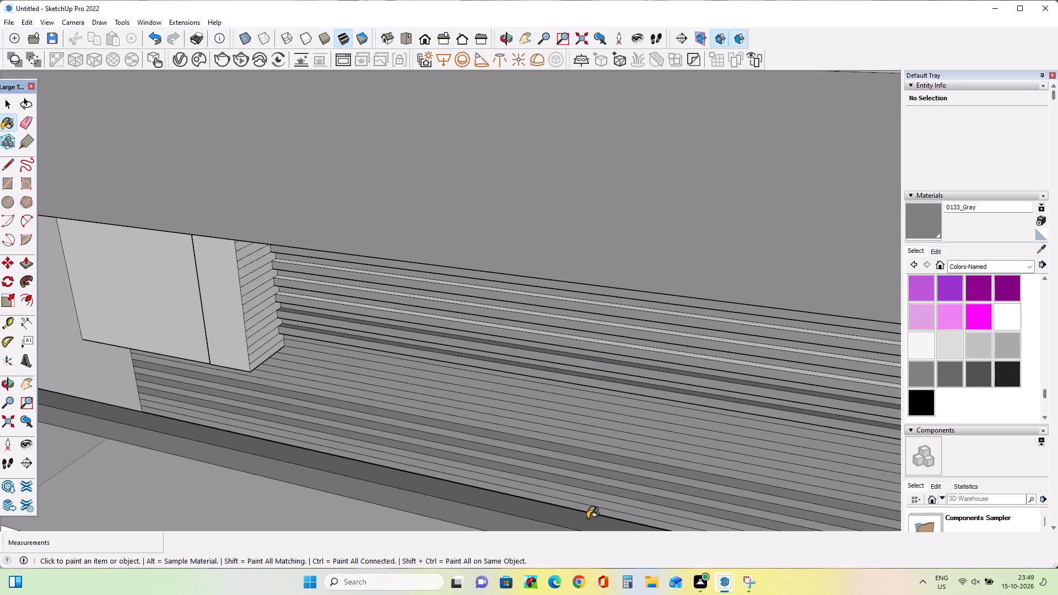
left_click(559, 517)
left_click(547, 503)
left_click(601, 478)
left_click(614, 464)
left_click_drag(615, 464, 616, 472)
left_click_drag(616, 475, 614, 486)
Paint ribs on the ground-floor wall with 0133_Gray, from beside the wooden door up to the balcony underside.
middle_click_drag(580, 459, 712, 376)
scroll(476, 323, "down", 6)
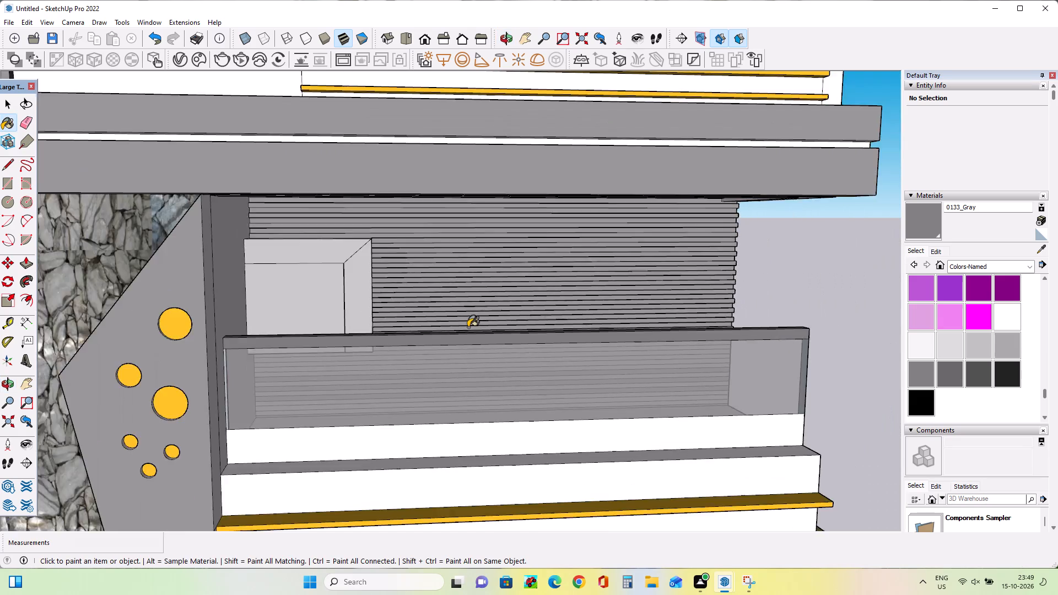
scroll(468, 327, "down", 11)
scroll(484, 550, "up", 8)
scroll(475, 517, "down", 1)
scroll(475, 514, "up", 3)
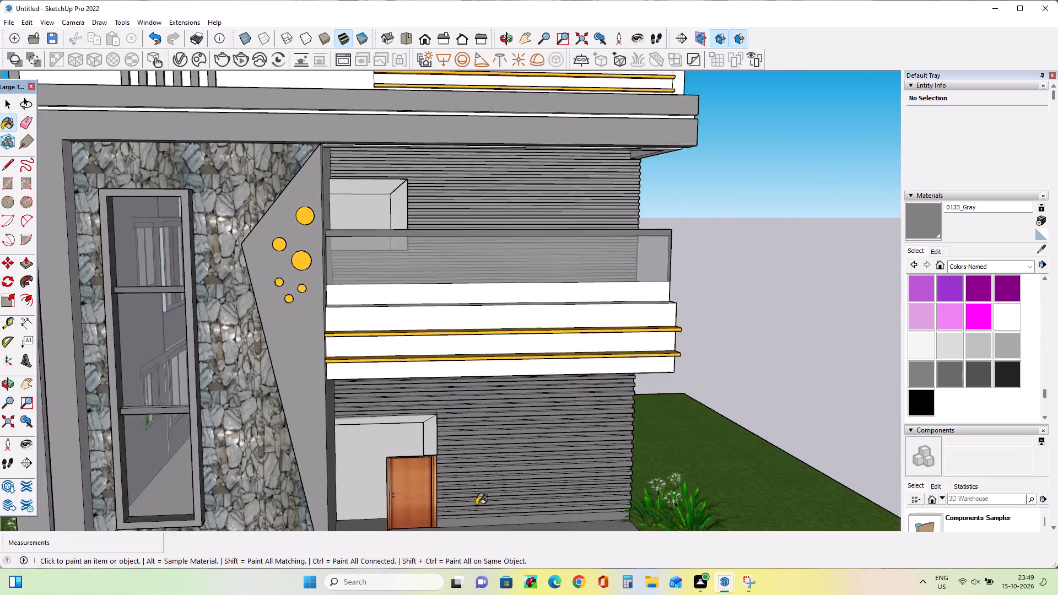
scroll(476, 505, "up", 2)
left_click(496, 485)
left_click(504, 466)
left_click_drag(508, 448, 509, 442)
left_click(509, 428)
left_click(511, 407)
left_click(513, 393)
left_click_drag(517, 382, 517, 377)
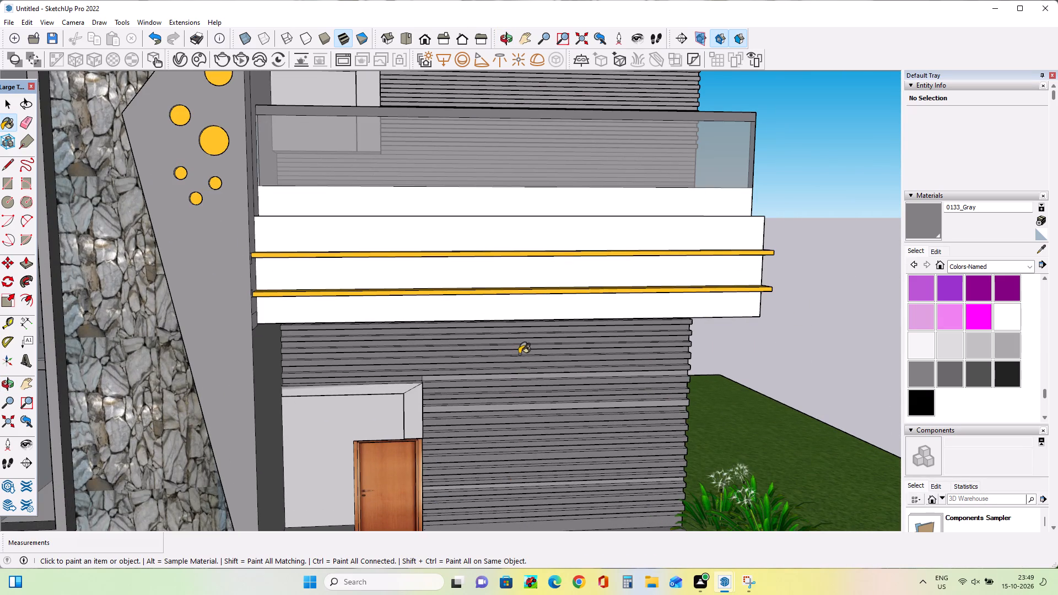
left_click(519, 354)
left_click_drag(521, 347, 525, 359)
Paint the ground-floor ribs around and just above the top of the door recess with 0133_Gray.
left_click(533, 385)
left_click(527, 397)
left_click_drag(522, 403, 522, 391)
left_click(522, 378)
triple_click(520, 392)
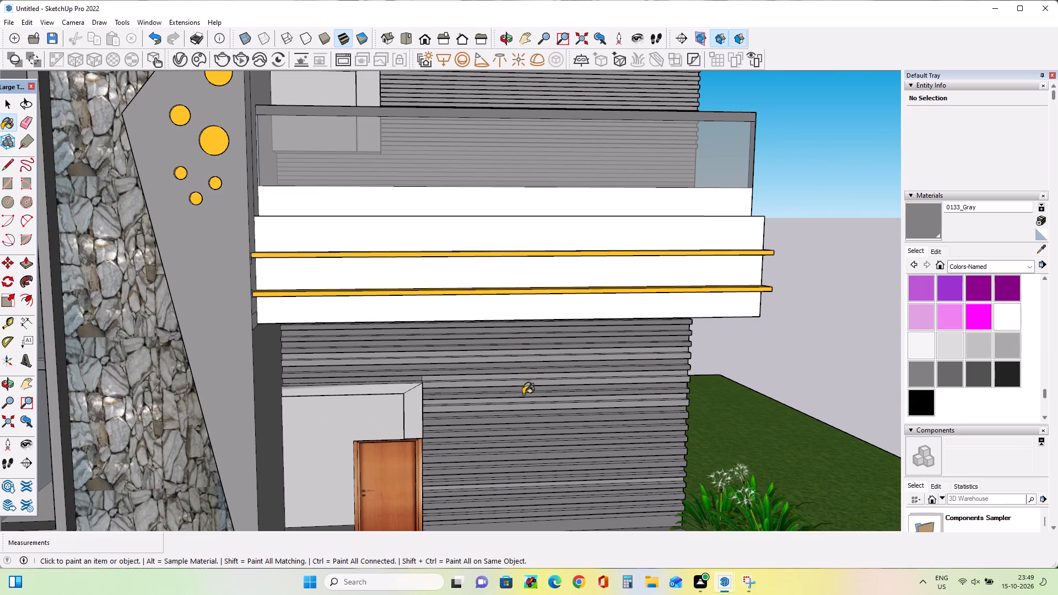
left_click(525, 390)
left_click(525, 393)
left_click(525, 384)
left_click_drag(470, 362, 470, 367)
left_click(411, 363)
left_click_drag(411, 365, 412, 369)
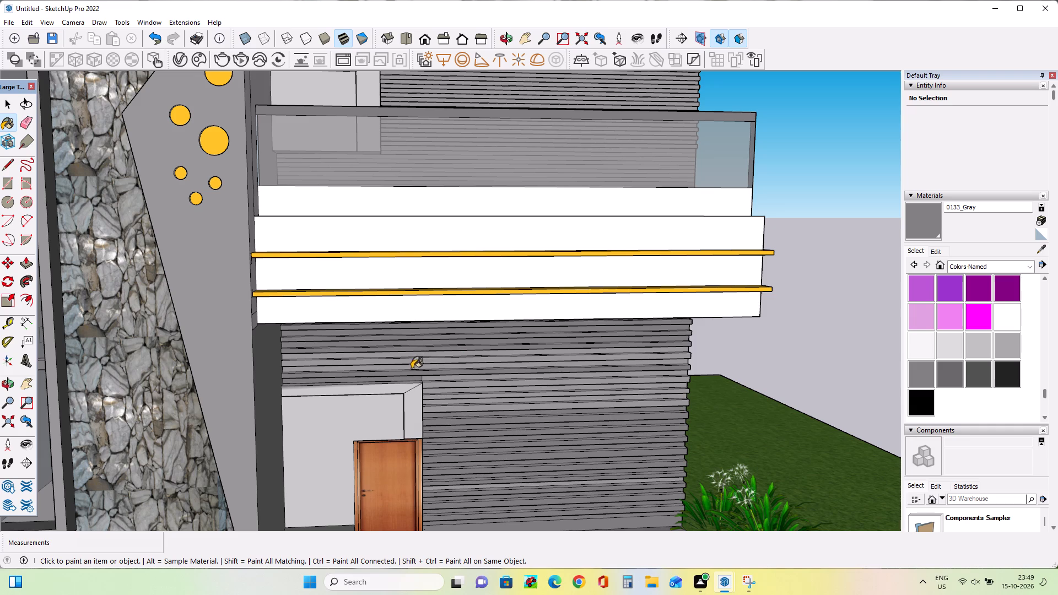
left_click_drag(412, 369, 414, 374)
double_click(414, 374)
left_click(415, 381)
double_click(418, 377)
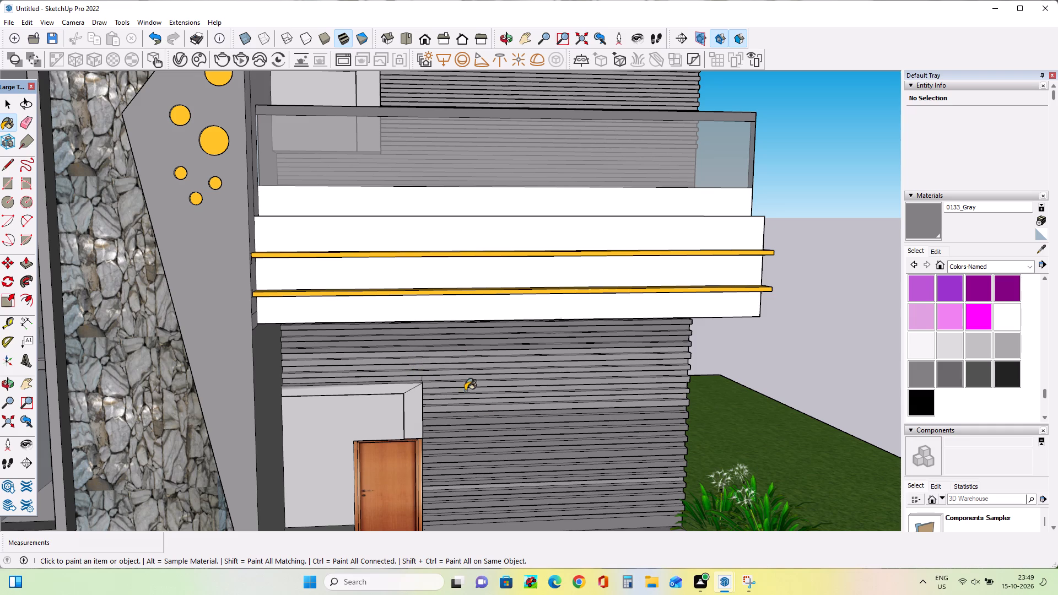
Paint the rib faces visible from below on the upper ground-floor wall, beneath the balcony, with 0133_Gray.
middle_click_drag(487, 418, 370, 340)
left_click(510, 336)
left_click_drag(513, 333, 514, 324)
left_click(515, 318)
left_click(519, 312)
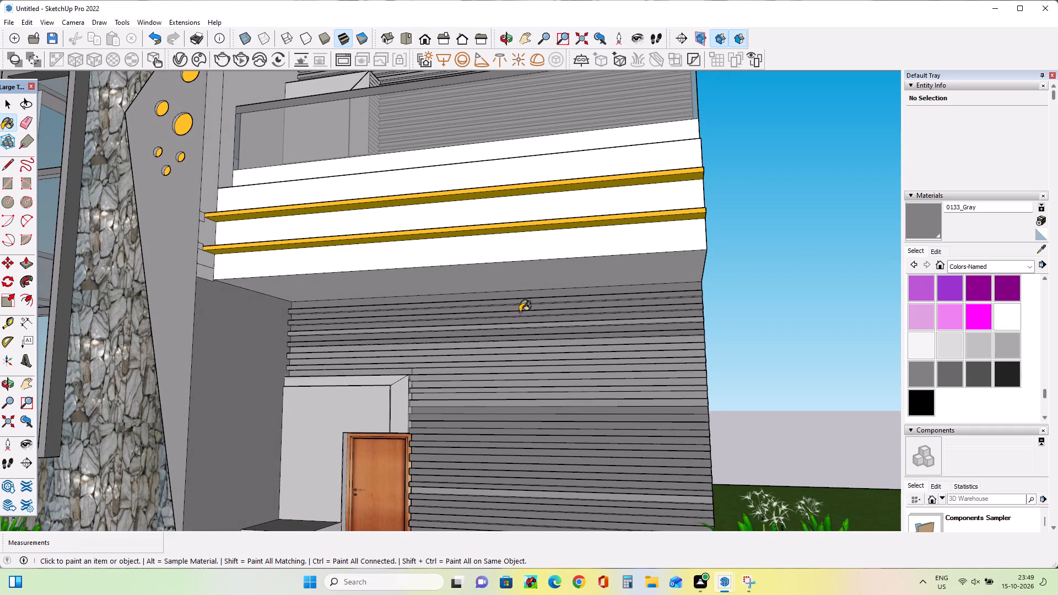
left_click_drag(520, 312, 526, 338)
left_click(527, 342)
double_click(531, 335)
left_click(533, 332)
double_click(538, 346)
left_click(526, 331)
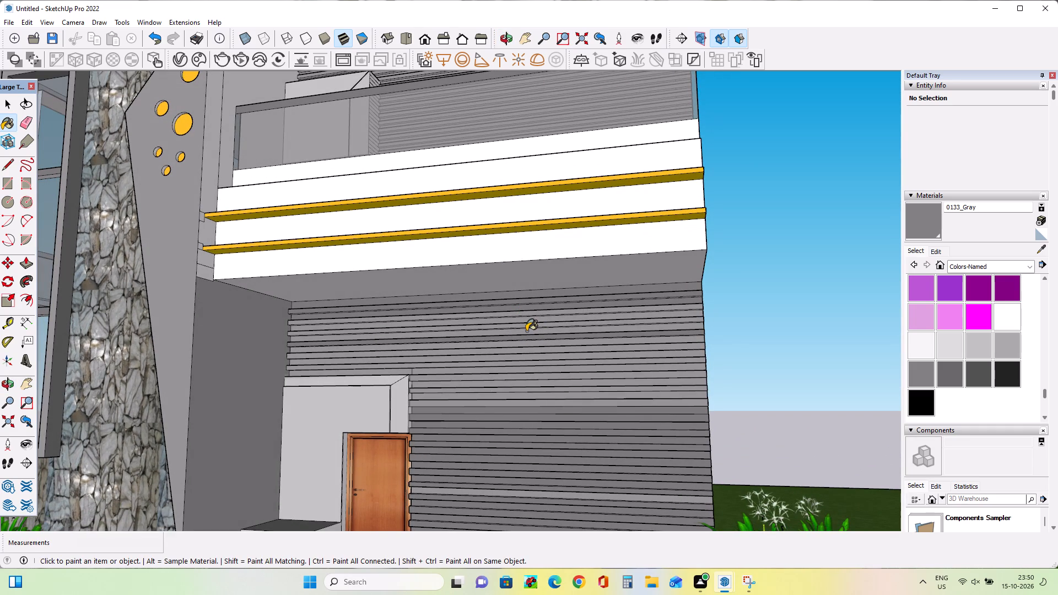
left_click(519, 329)
left_click(514, 313)
left_click(523, 299)
left_click(527, 297)
left_click(531, 296)
left_click_drag(532, 299, 536, 313)
left_click(536, 314)
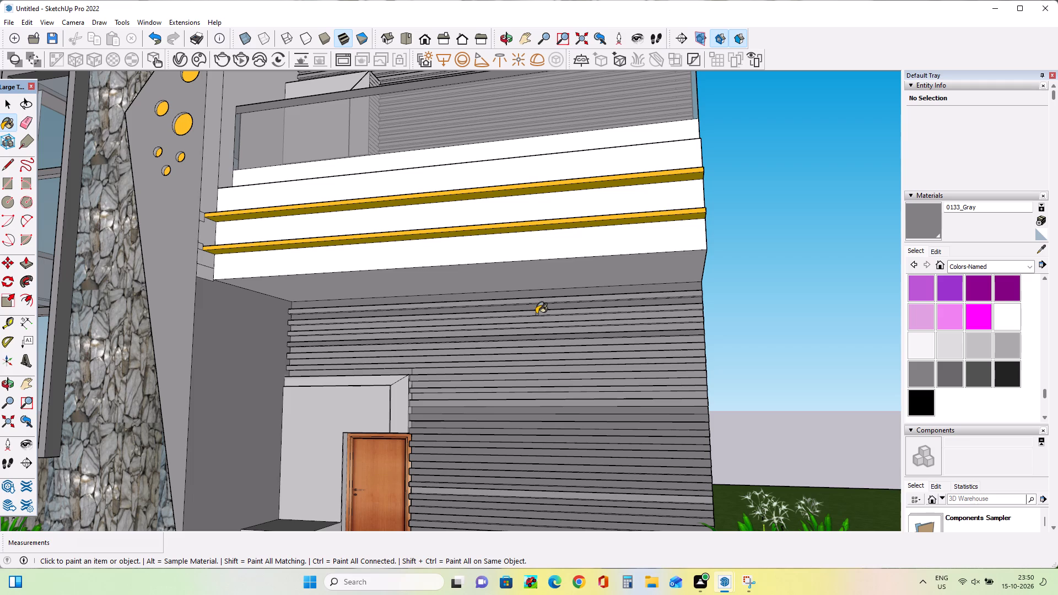
Fill the missed rib faces between the balcony underside and the door recess's top with 0133_Gray.
scroll(543, 299, "up", 3)
left_click(555, 293)
left_click_drag(558, 298, 559, 304)
left_click(559, 304)
double_click(560, 308)
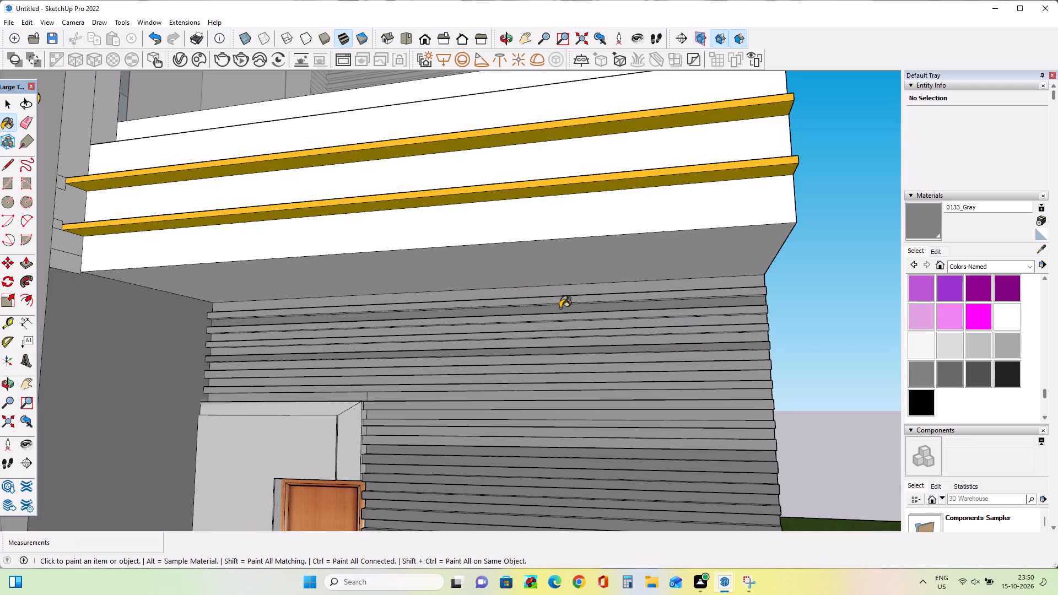
left_click_drag(566, 320, 570, 340)
left_click(570, 345)
left_click(573, 351)
left_click_drag(573, 351, 568, 394)
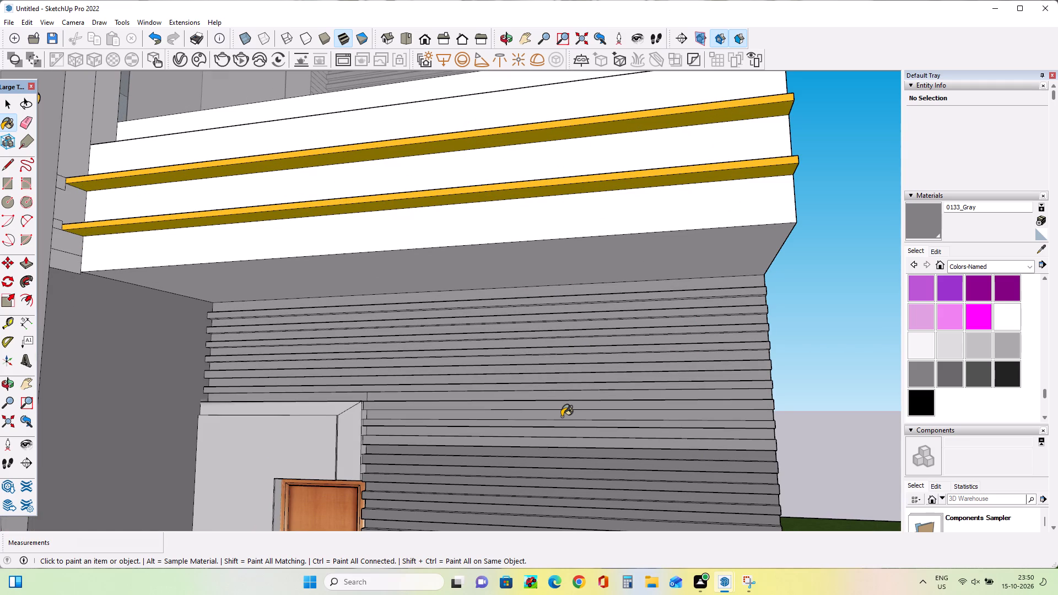
Paint the lowest ribs of the ground-floor wall, beside the wooden door near the ground, with 0133_Gray.
scroll(562, 416, "down", 14)
scroll(562, 482, "up", 9)
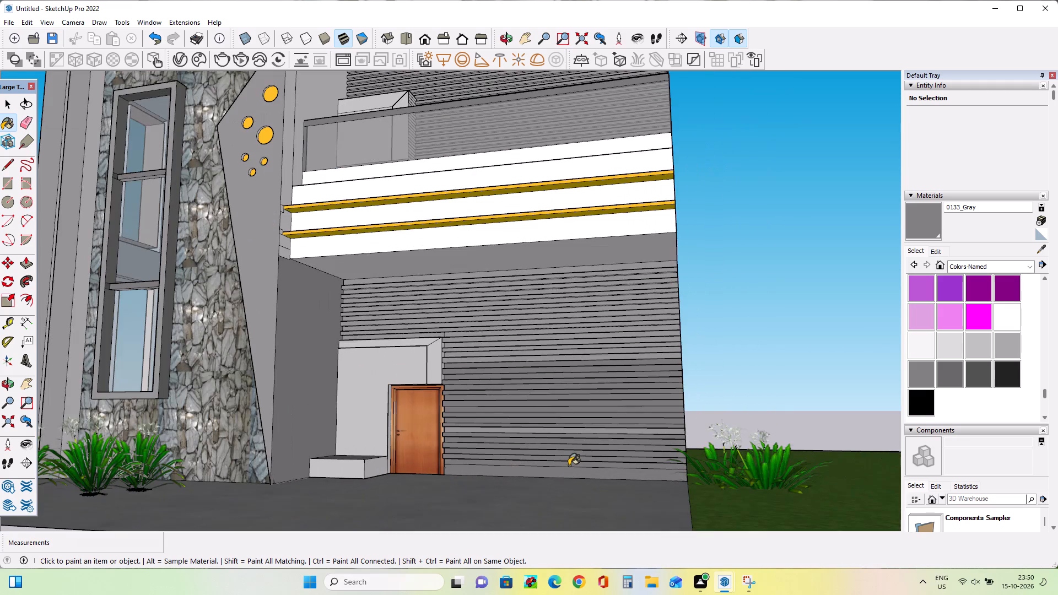
left_click(569, 466)
left_click(571, 458)
left_click(572, 450)
left_click(576, 434)
left_click(576, 427)
left_click_drag(578, 428, 580, 438)
left_click_drag(580, 439, 582, 468)
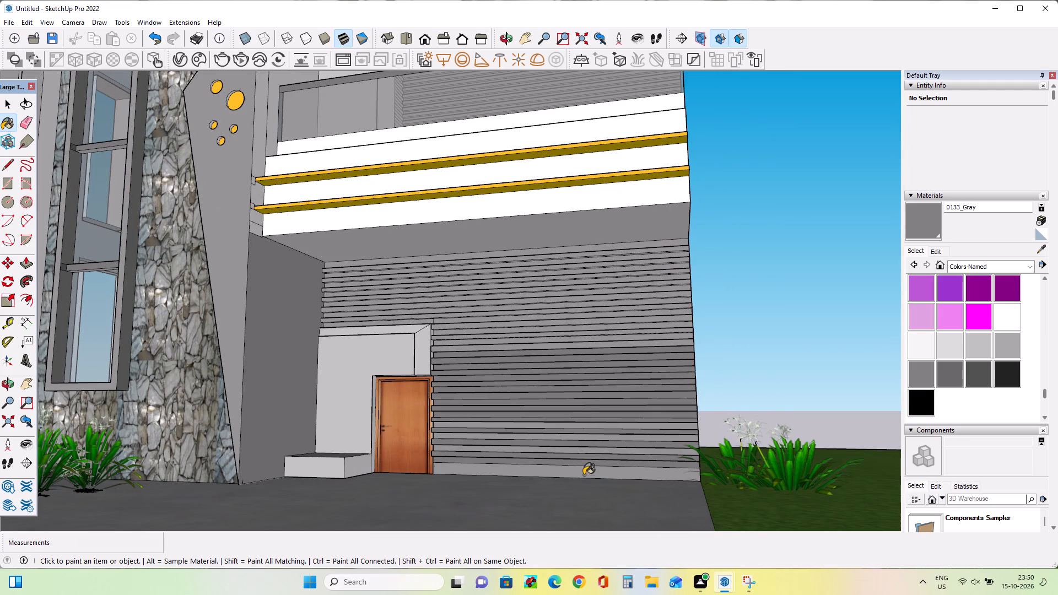
left_click(584, 453)
left_click(582, 448)
left_click(581, 457)
double_click(582, 461)
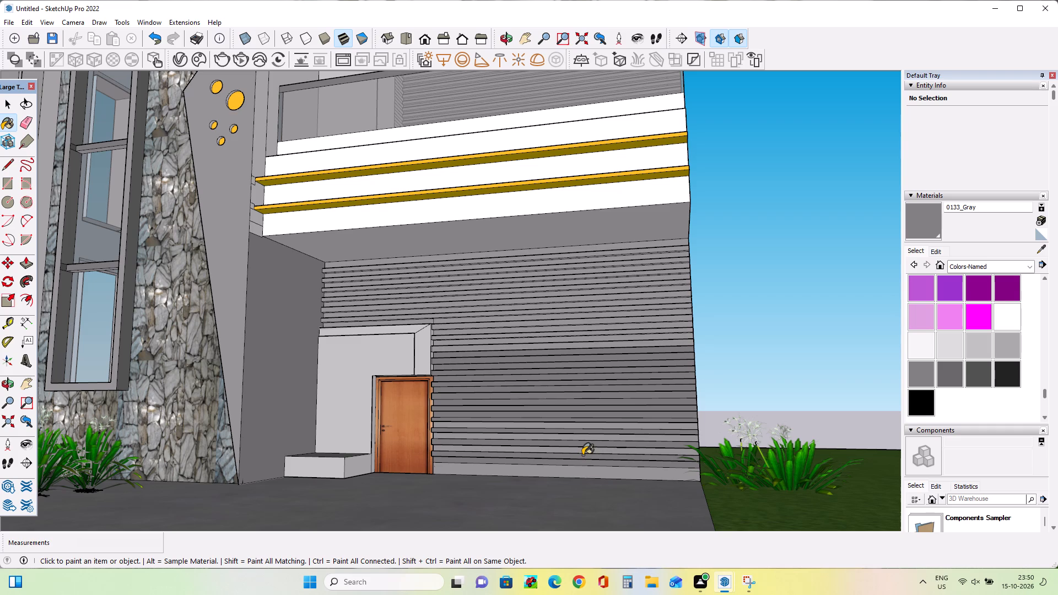
double_click(582, 455)
Paint the dark rib faces on the ground-floor wall from mid-door height up past the door recess's top with 0133_Gray.
left_click(580, 435)
left_click(580, 416)
left_click(581, 413)
left_click(584, 399)
left_click(590, 386)
left_click(593, 372)
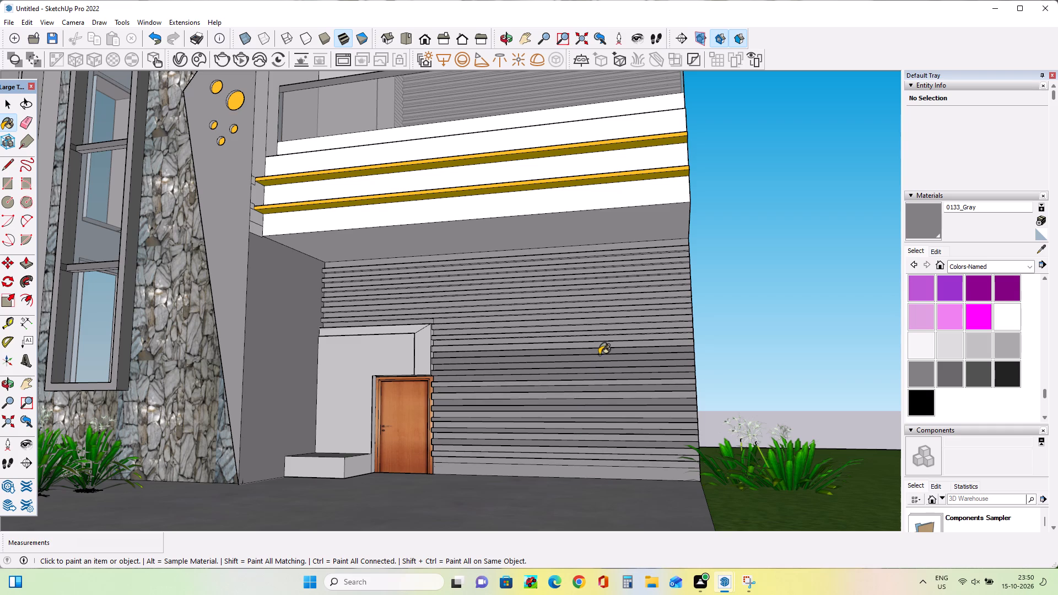
double_click(599, 355)
double_click(606, 346)
left_click(610, 353)
left_click_drag(610, 354, 612, 365)
left_click(613, 366)
double_click(614, 359)
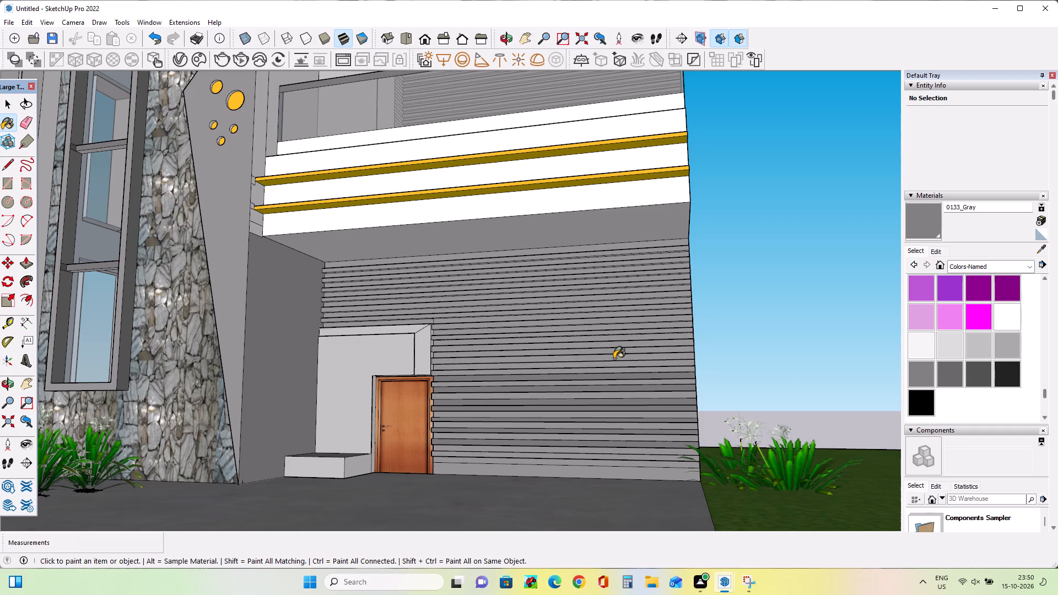
Fill the remaining dark rib faces on the ground-floor wall, from the door recess's top down to the ground, with 0133_Gray.
left_click(612, 372)
double_click(612, 377)
left_click_drag(617, 378, 620, 394)
double_click(623, 383)
left_click(624, 387)
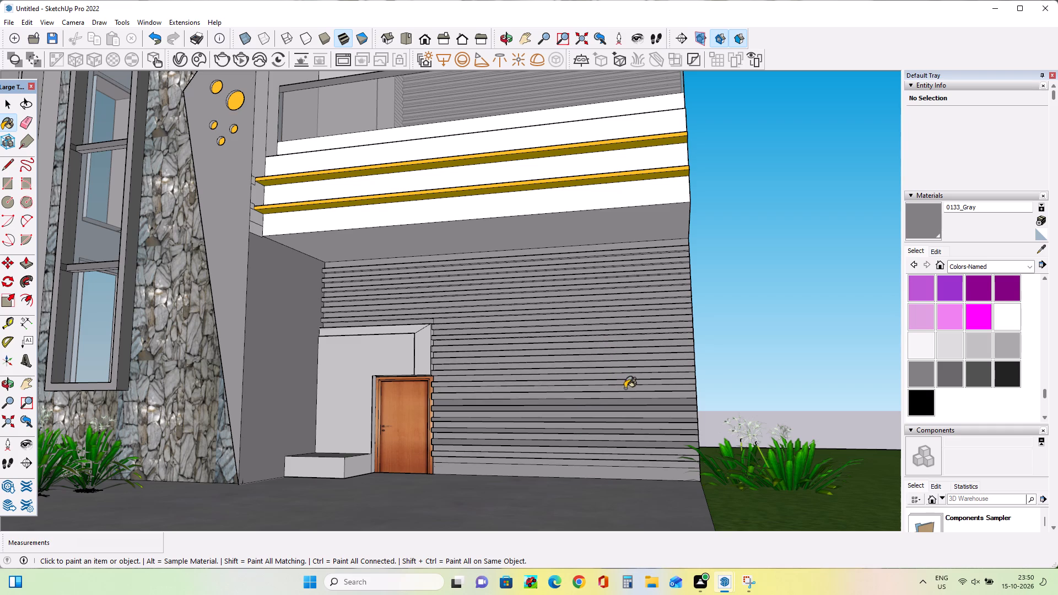
left_click_drag(627, 392, 629, 401)
left_click(629, 401)
double_click(629, 407)
double_click(631, 421)
left_click_drag(633, 425, 634, 427)
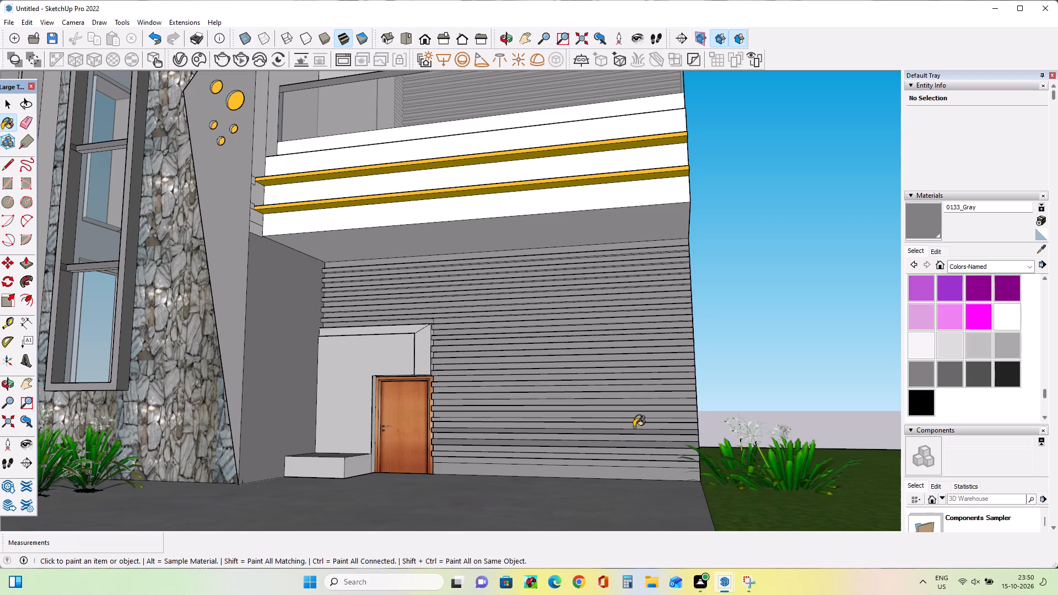
left_click_drag(634, 427, 636, 431)
left_click(636, 431)
double_click(641, 445)
Create a new, lighter stone material based on Material49 from the materials in the model.
scroll(561, 441, "down", 7)
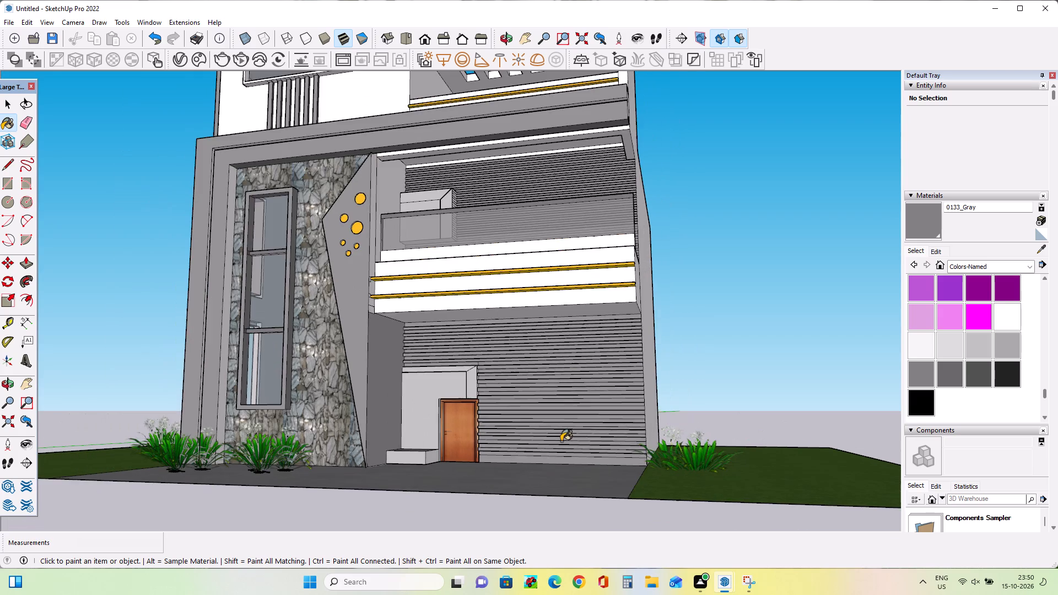
middle_click_drag(559, 437, 673, 475)
scroll(430, 424, "up", 3)
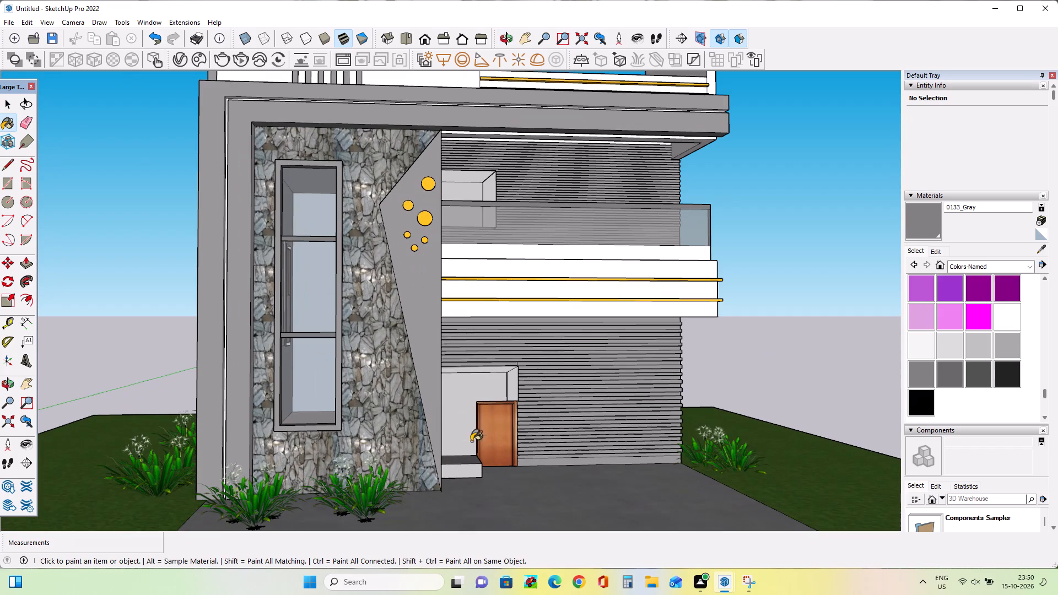
left_click(992, 263)
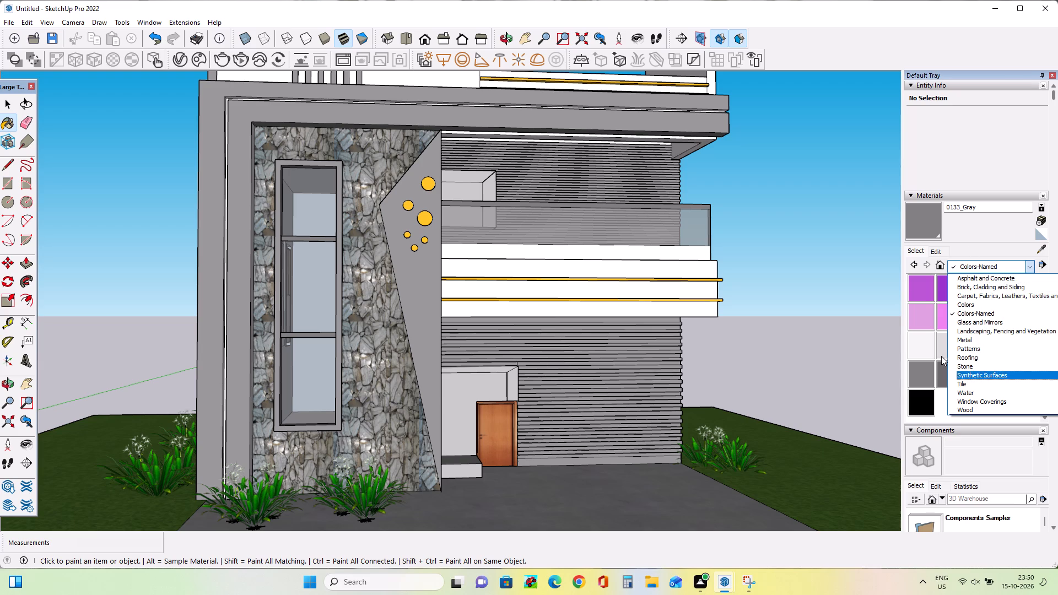
scroll(975, 271, "up", 7)
left_click(978, 279)
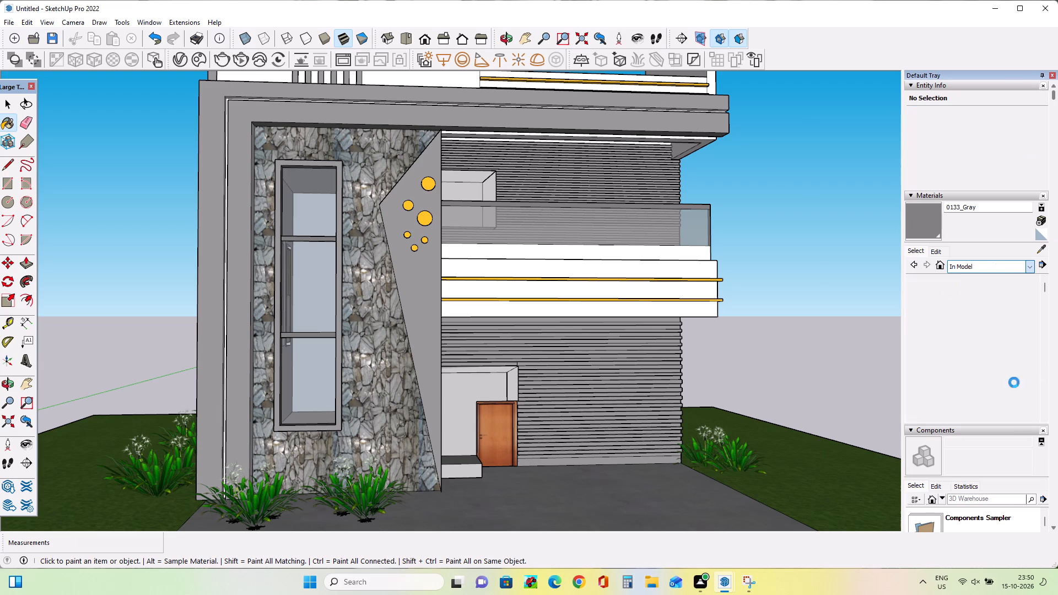
scroll(955, 387, "down", 4)
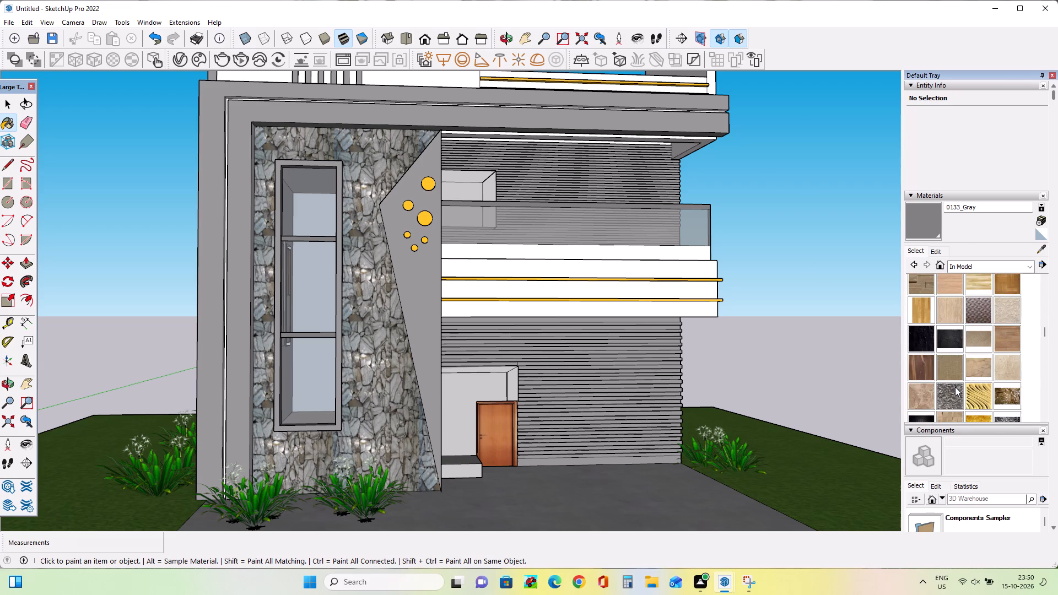
scroll(955, 387, "down", 2)
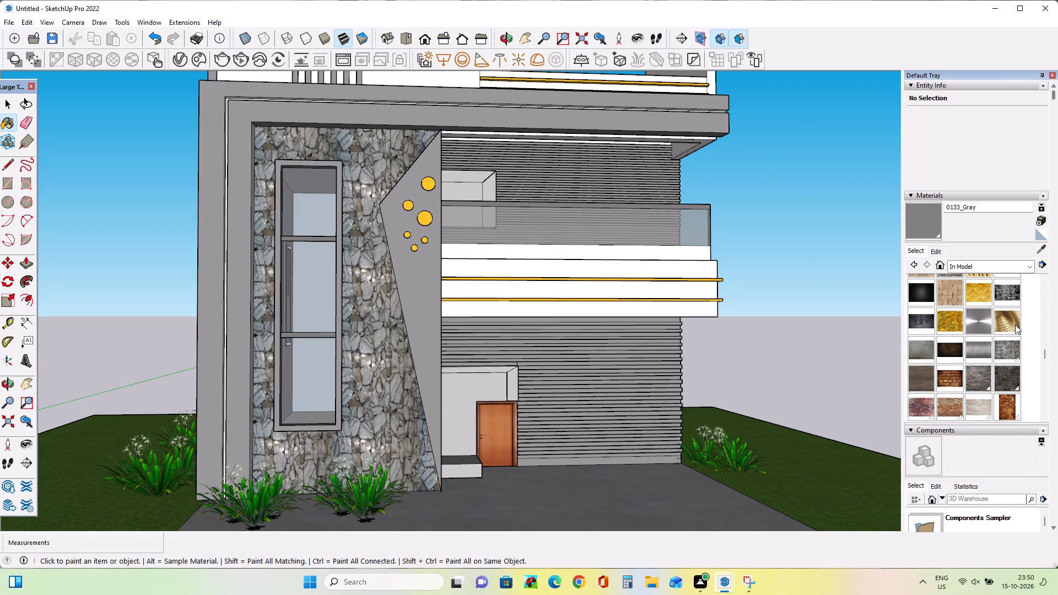
left_click(1010, 345)
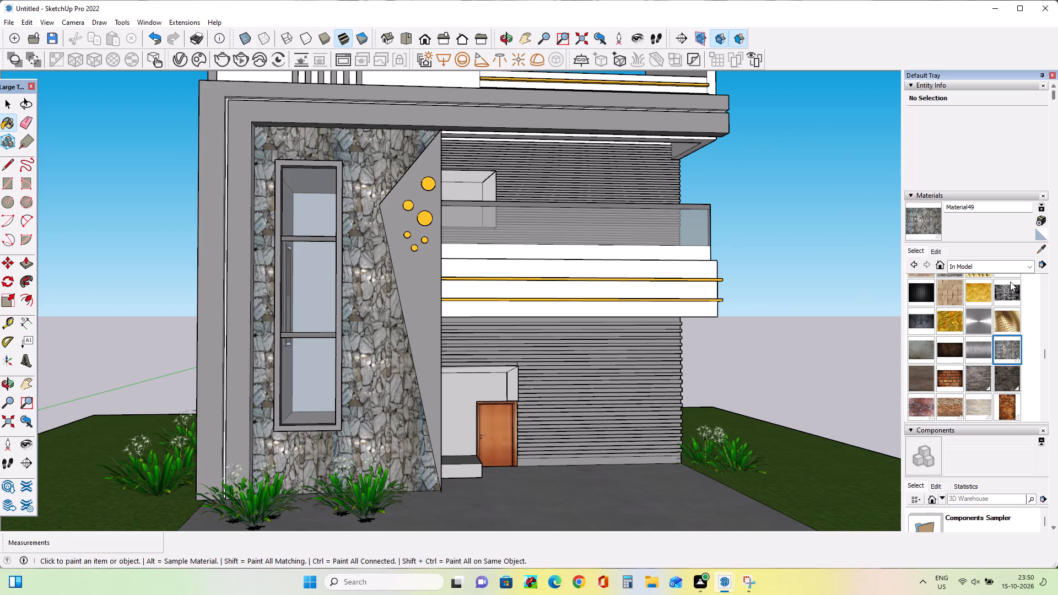
left_click(1044, 219)
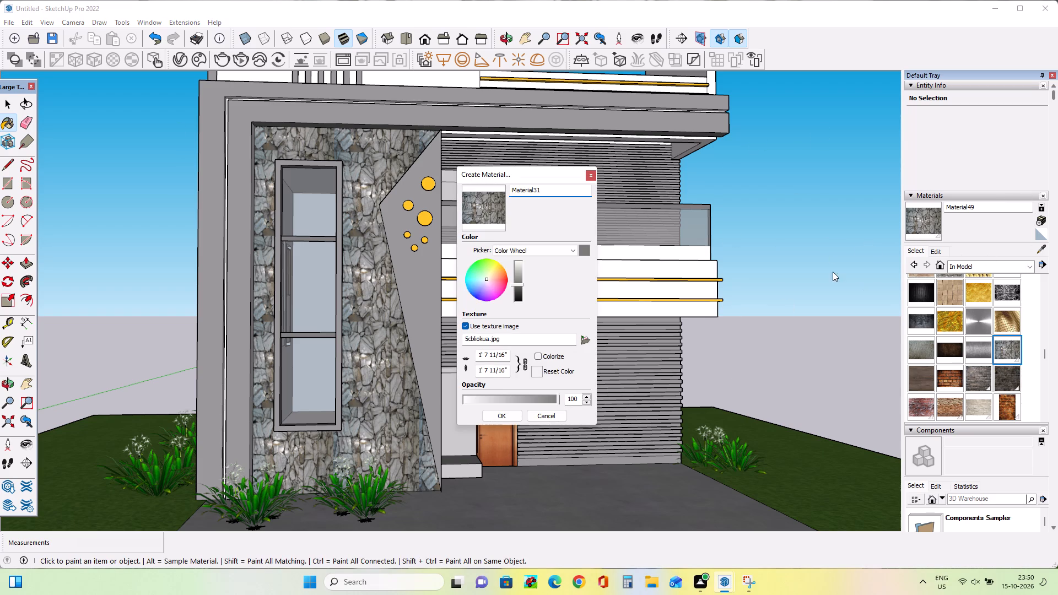
left_click(519, 279)
left_click(512, 424)
left_click(514, 419)
Repaint the stone wall around the tall front window with the new lighter stone material.
left_click(387, 424)
left_click(387, 424)
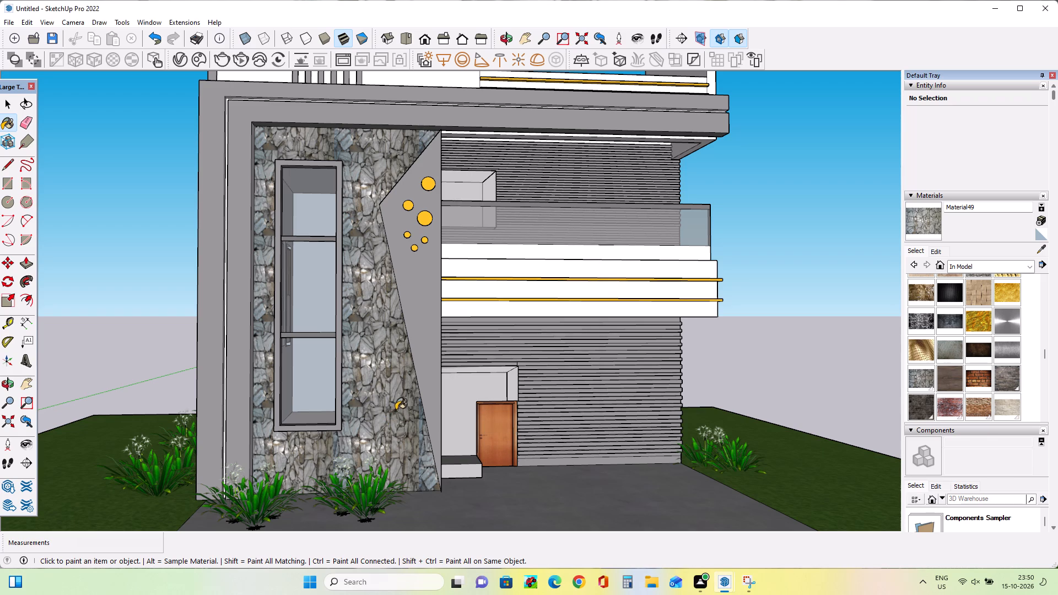
left_click(388, 387)
left_click(365, 371)
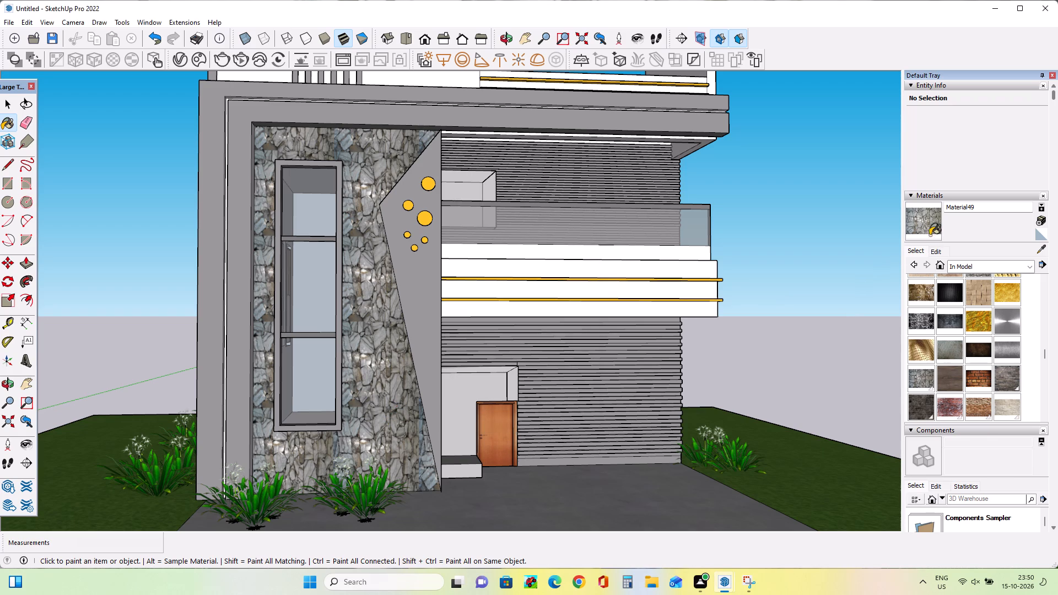
left_click(930, 231)
left_click(922, 224)
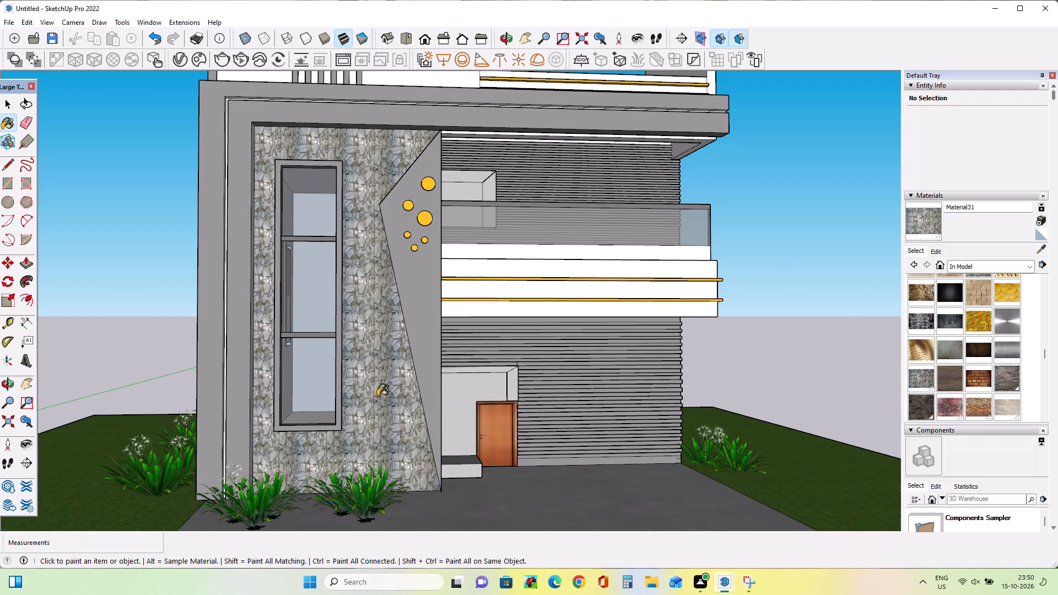
left_click(377, 396)
Paint the front, end, top and inner upright faces of the side wall's projecting window frame with 0132_LightGray.
middle_click_drag(398, 400, 440, 442)
scroll(440, 442, "down", 6)
middle_click_drag(446, 419, 456, 416)
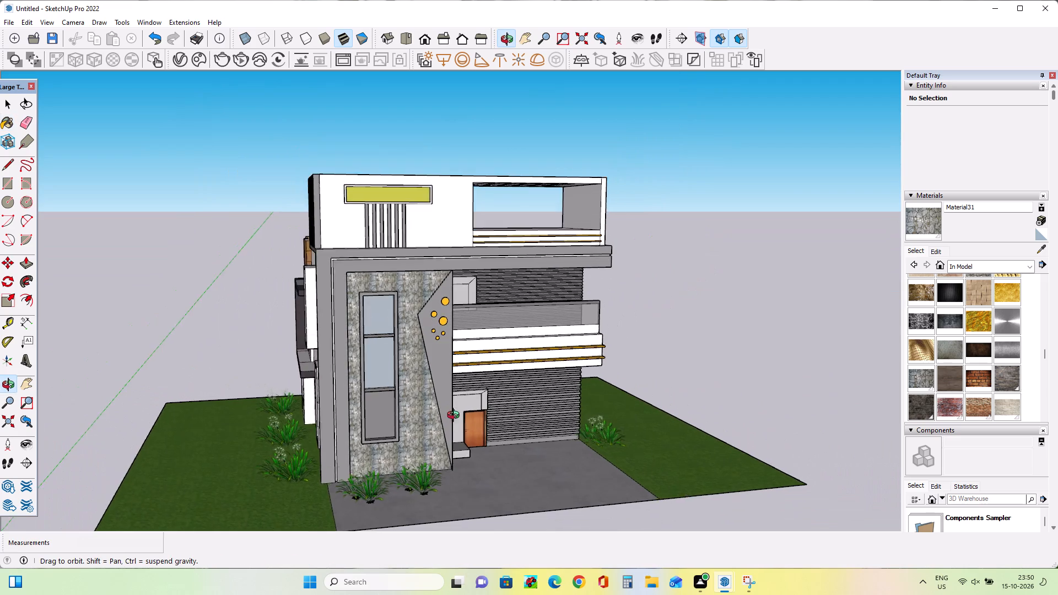
middle_click_drag(456, 416, 534, 403)
scroll(530, 424, "up", 7)
scroll(530, 425, "down", 3)
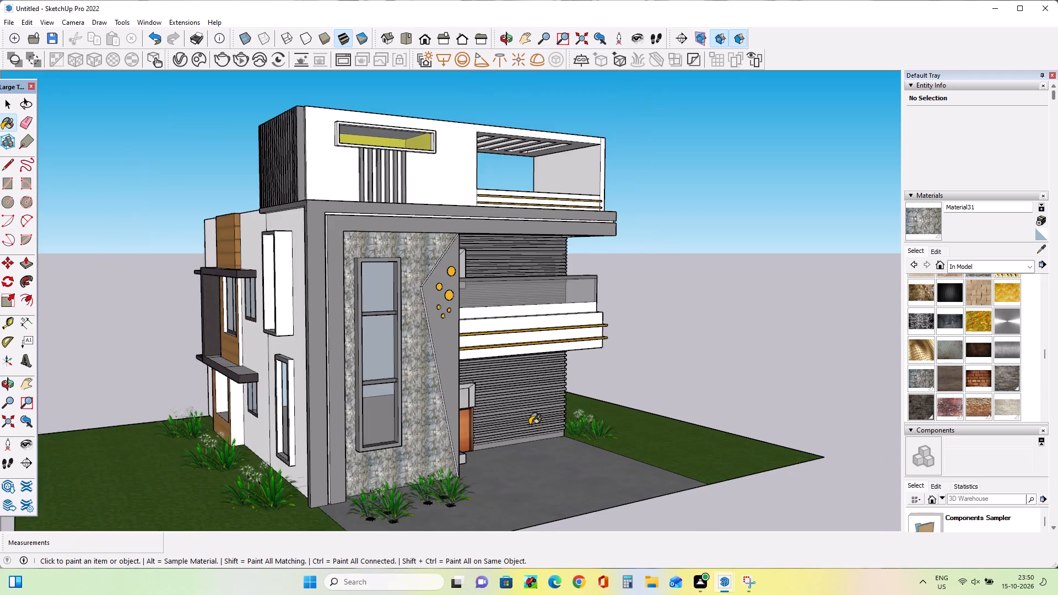
scroll(530, 425, "down", 6)
middle_click_drag(442, 408, 552, 412)
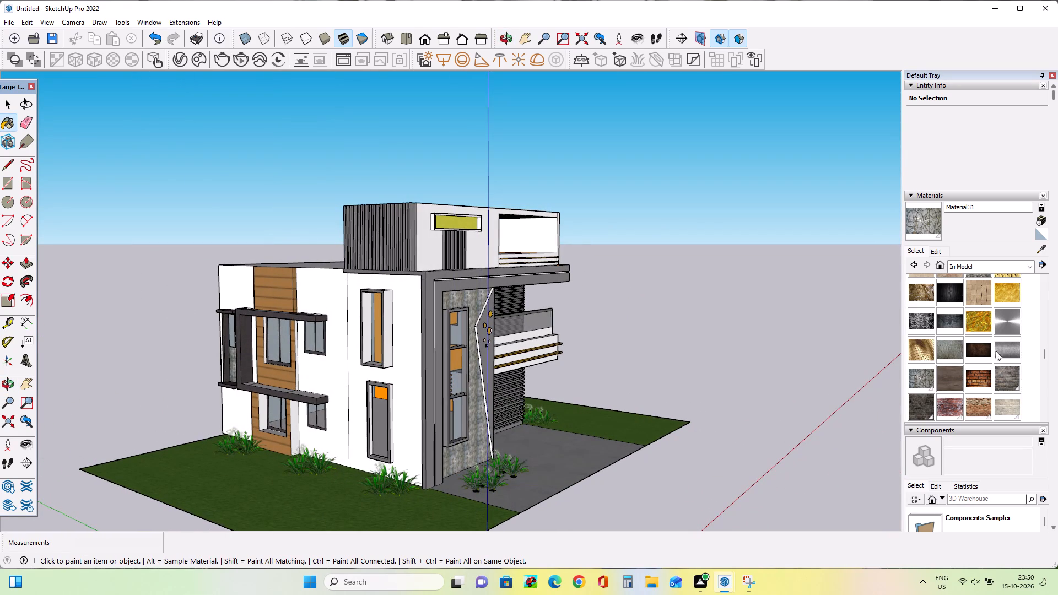
scroll(996, 358, "up", 15)
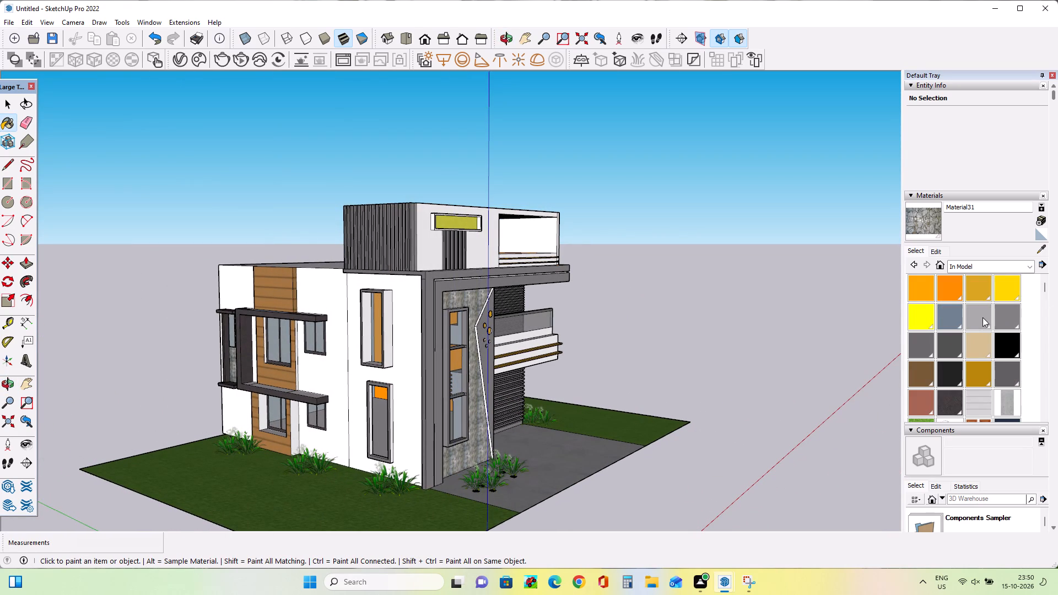
left_click(983, 317)
left_click(264, 315)
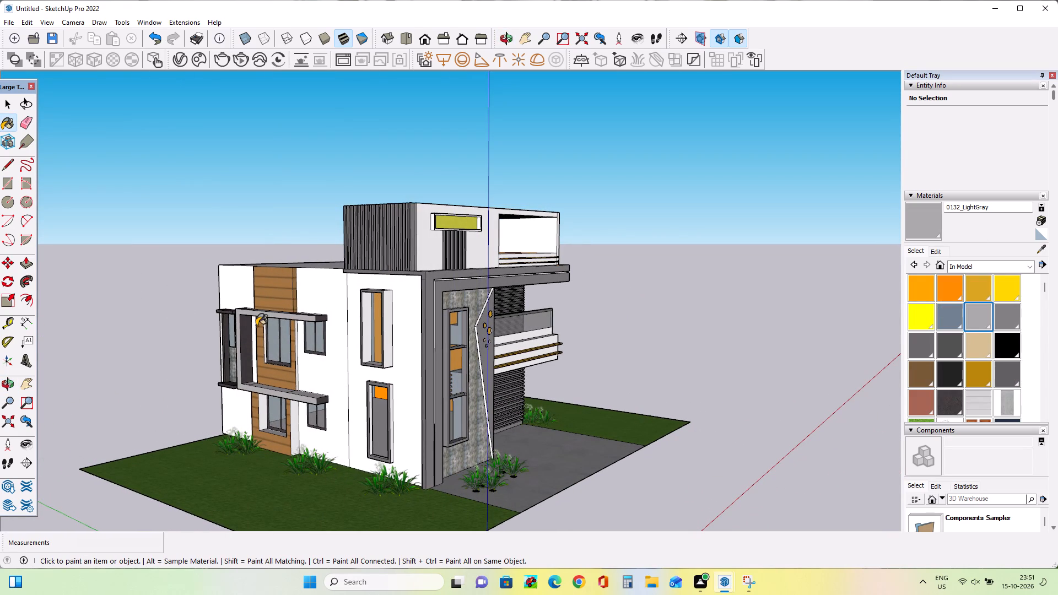
scroll(314, 334, "up", 6)
left_click(323, 306)
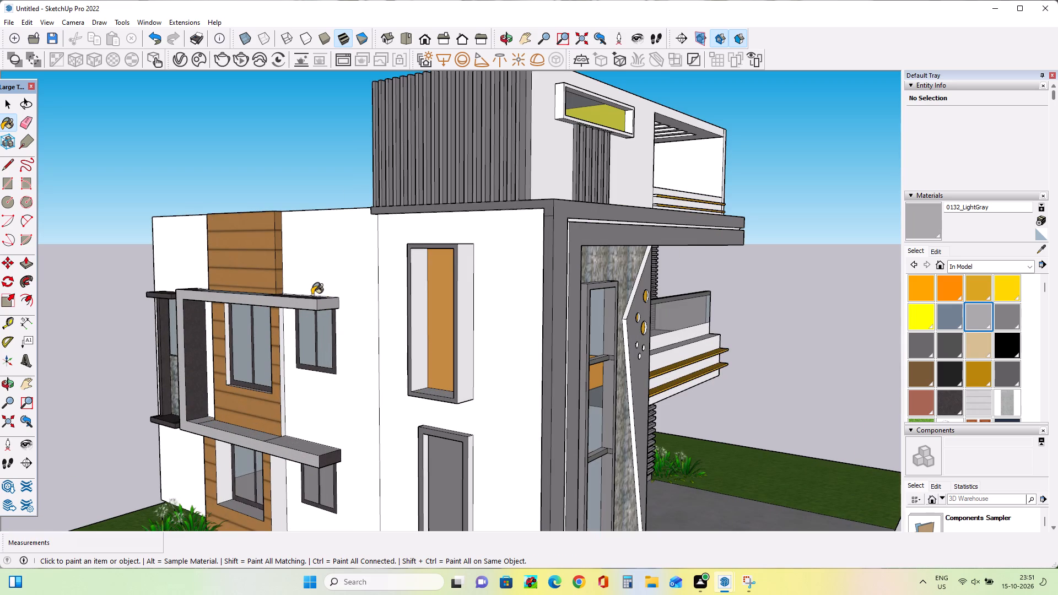
middle_click_drag(314, 299, 314, 356)
left_click(312, 314)
left_click(225, 295)
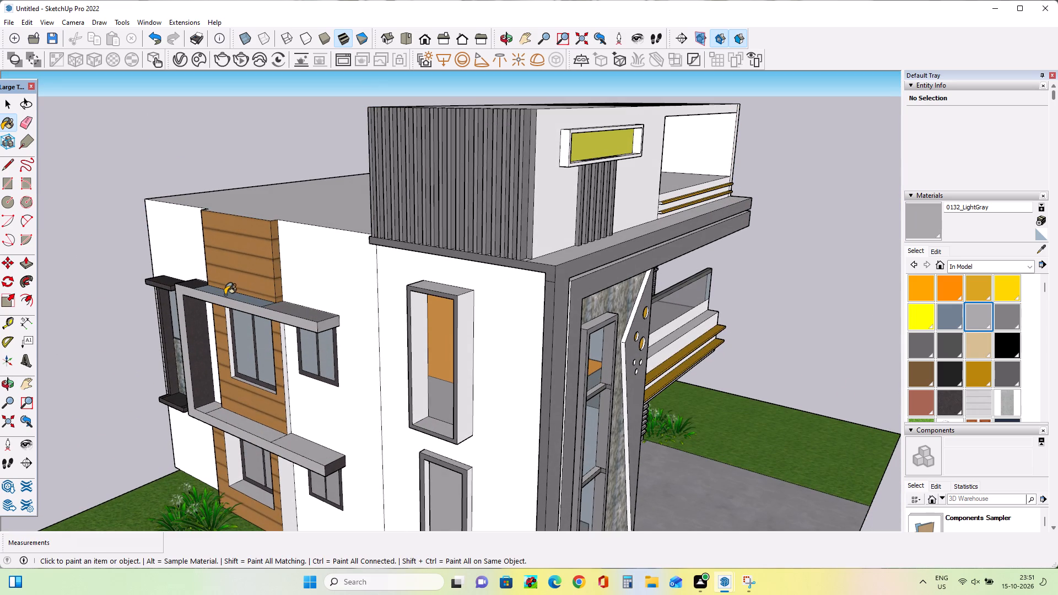
left_click(191, 284)
left_click(165, 282)
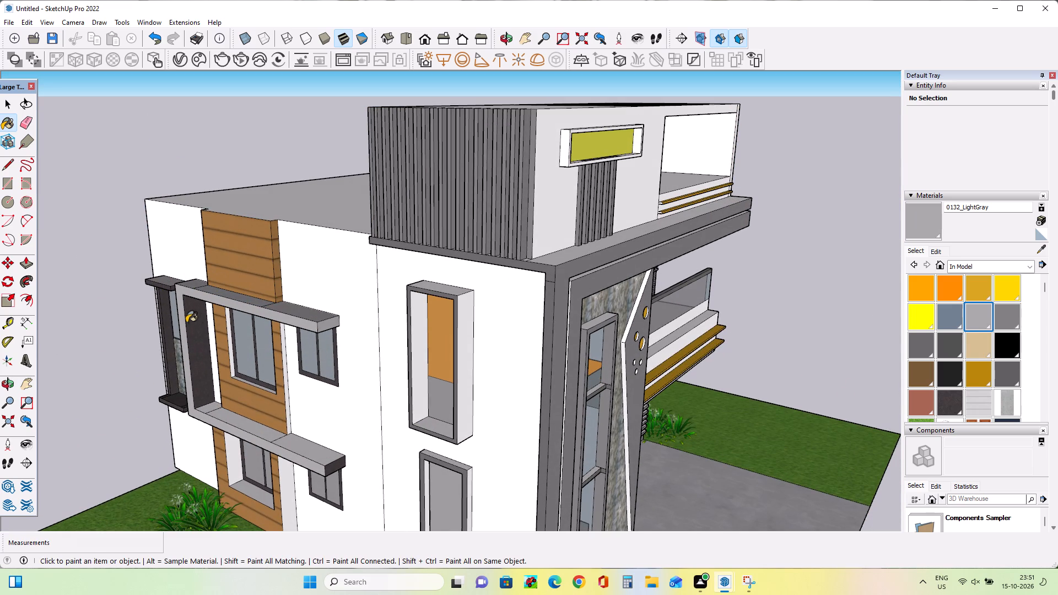
left_click(191, 329)
Paint the top and end faces of the projecting frame's lower ledge with 0132_LightGray.
middle_click_drag(219, 373, 279, 325)
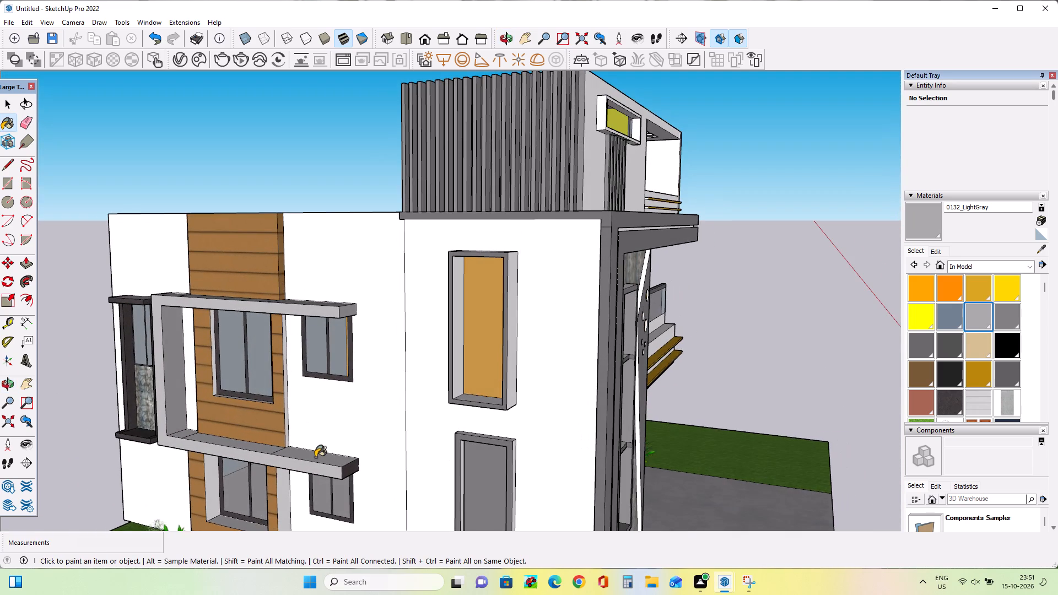
left_click(315, 461)
left_click(341, 479)
left_click(347, 471)
left_click(341, 461)
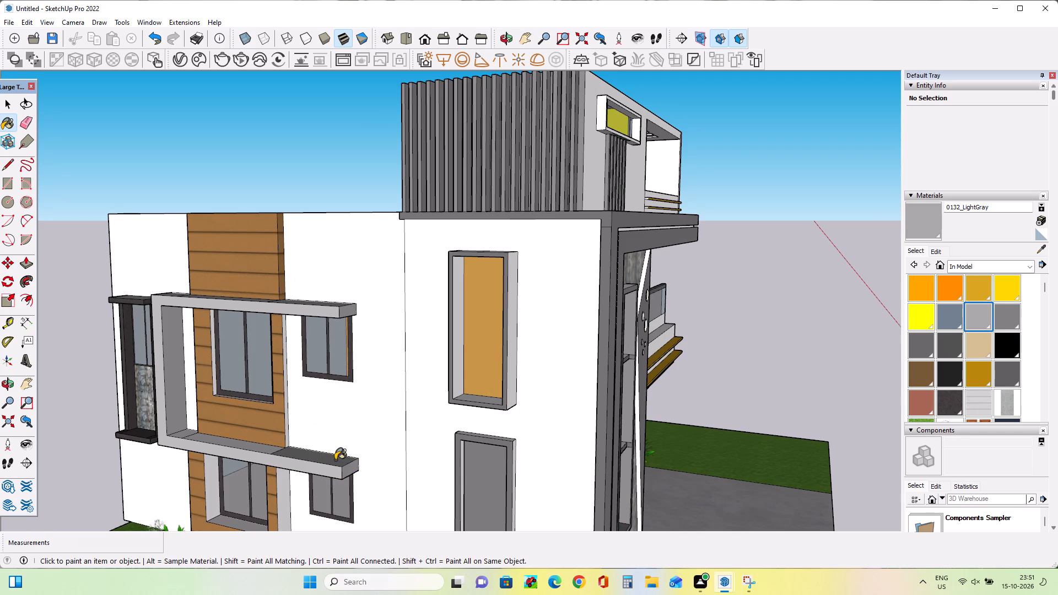
left_click(332, 460)
Paint the underside faces of the projecting frame's upper band, above the side windows, with 0132_LightGray.
middle_click_drag(233, 450, 331, 383)
middle_click_drag(353, 437, 404, 414)
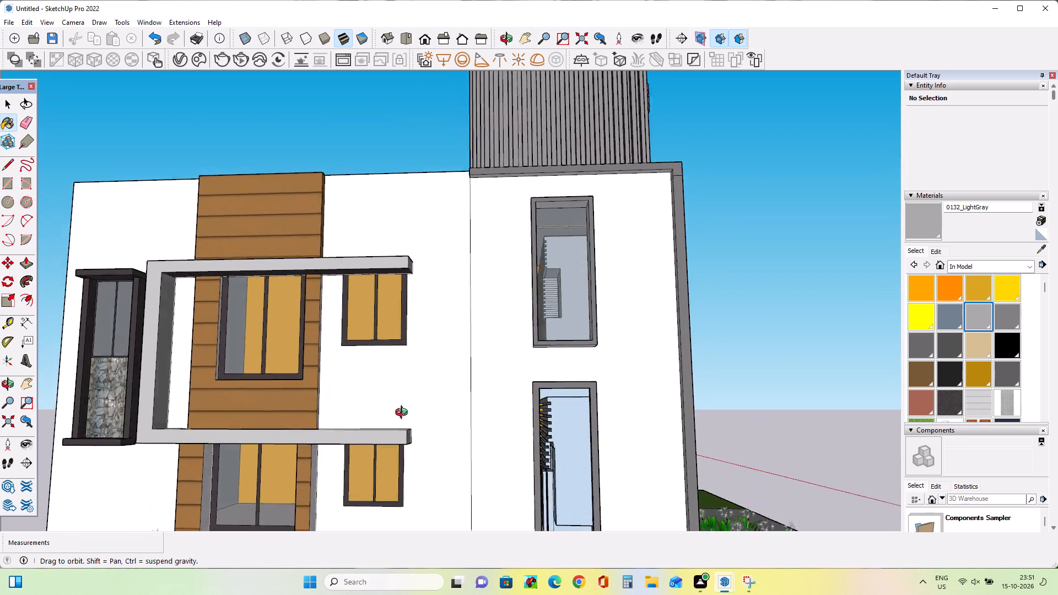
middle_click_drag(404, 414, 469, 366)
left_click(472, 219)
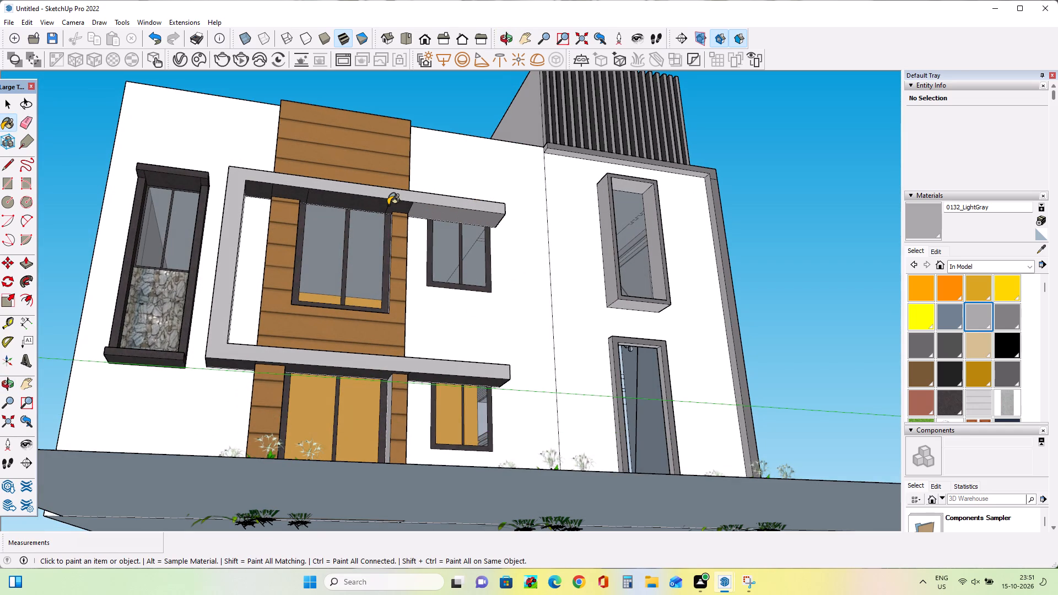
left_click(387, 205)
left_click(392, 208)
left_click(381, 205)
left_click(294, 197)
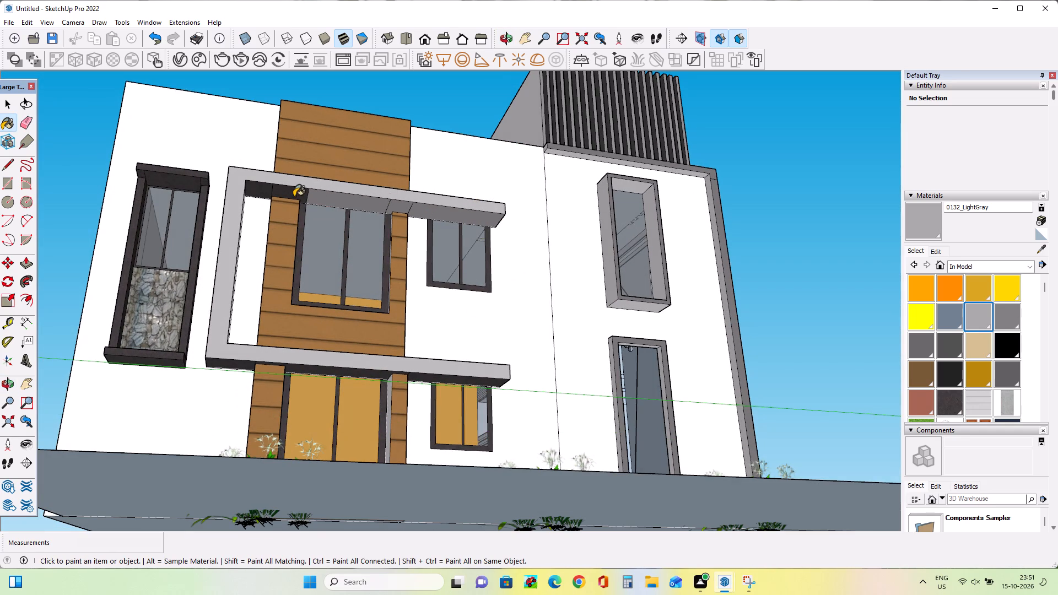
left_click(261, 191)
Paint the front faces and top underside of the narrow stone-panelled side window's projecting frame, including its bottom ledge front, with 0132_LightGray.
left_click(174, 177)
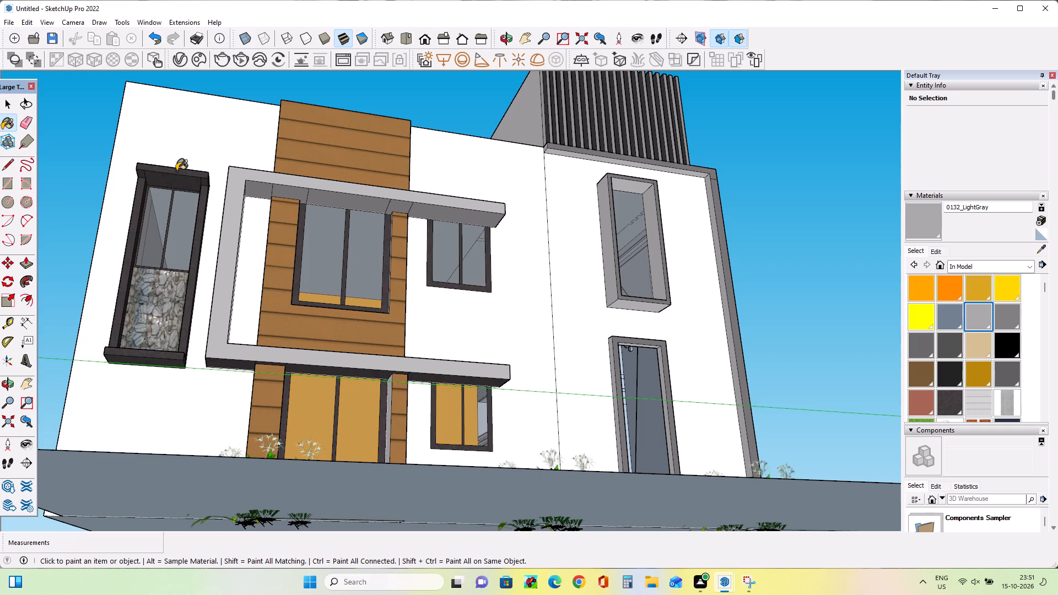
left_click(176, 171)
left_click(145, 179)
left_click(138, 185)
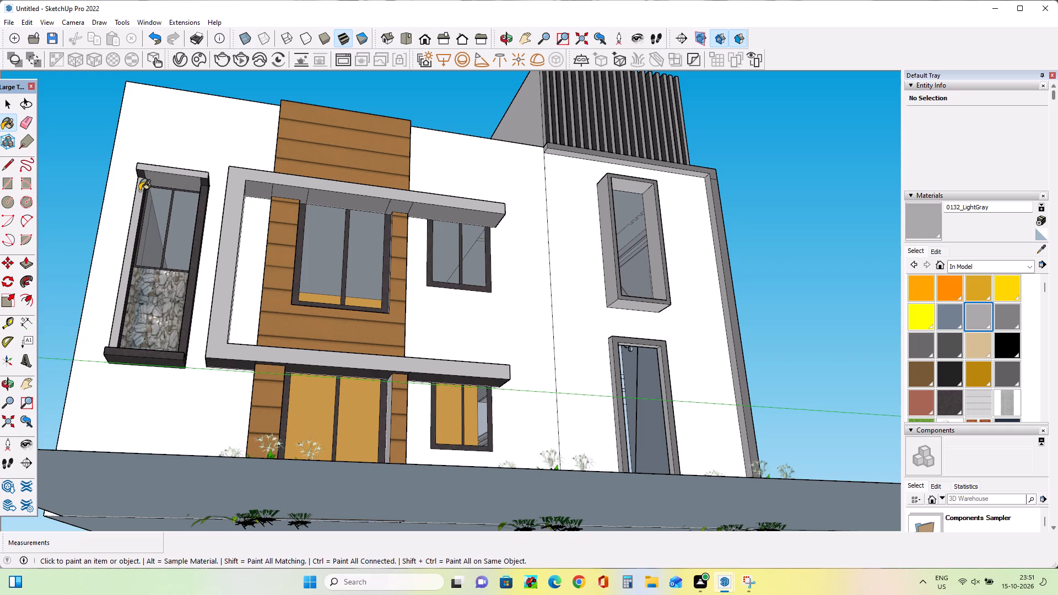
left_click(141, 177)
scroll(143, 175, "up", 6)
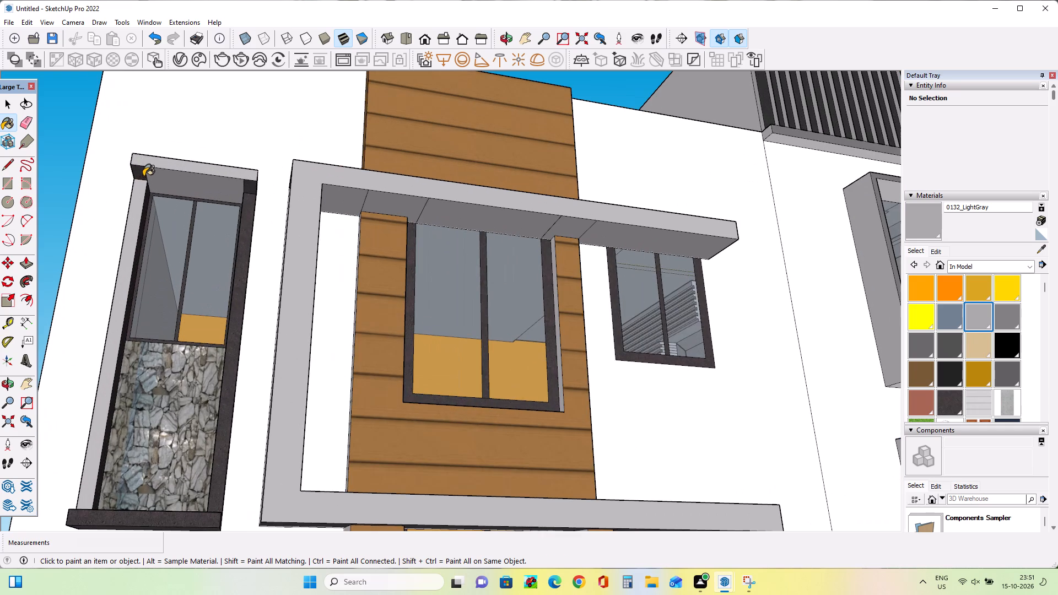
left_click(138, 169)
left_click(240, 251)
left_click(252, 192)
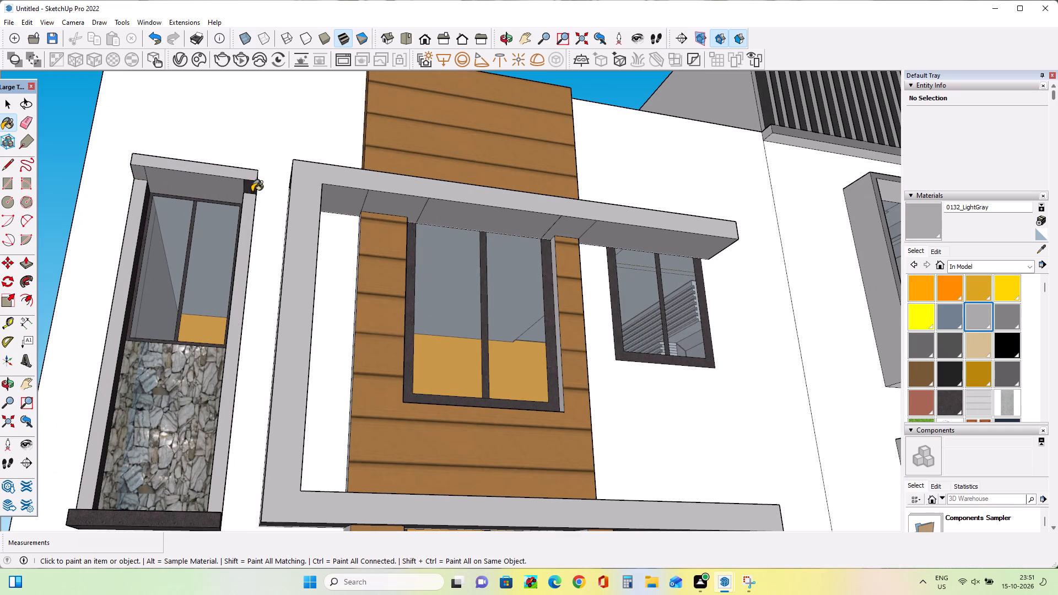
left_click(186, 522)
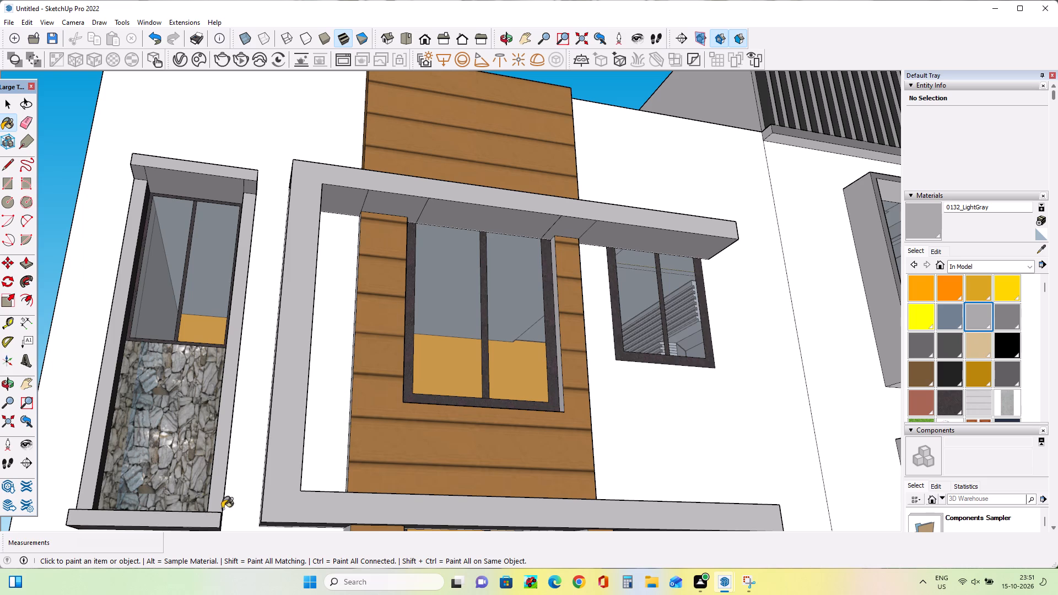
Paint the remaining dark side faces of the narrow window frame's uprights and the end of its top ledge with 0132_LightGray.
middle_click_drag(240, 502, 94, 529)
left_click(90, 490)
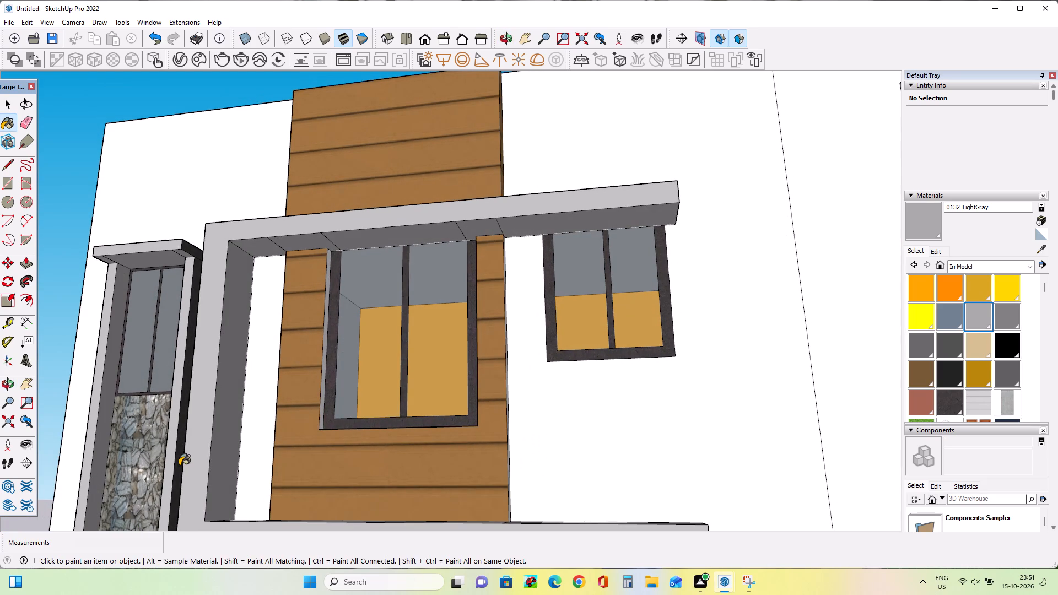
left_click(179, 466)
middle_click_drag(224, 366, 196, 396)
left_click(175, 276)
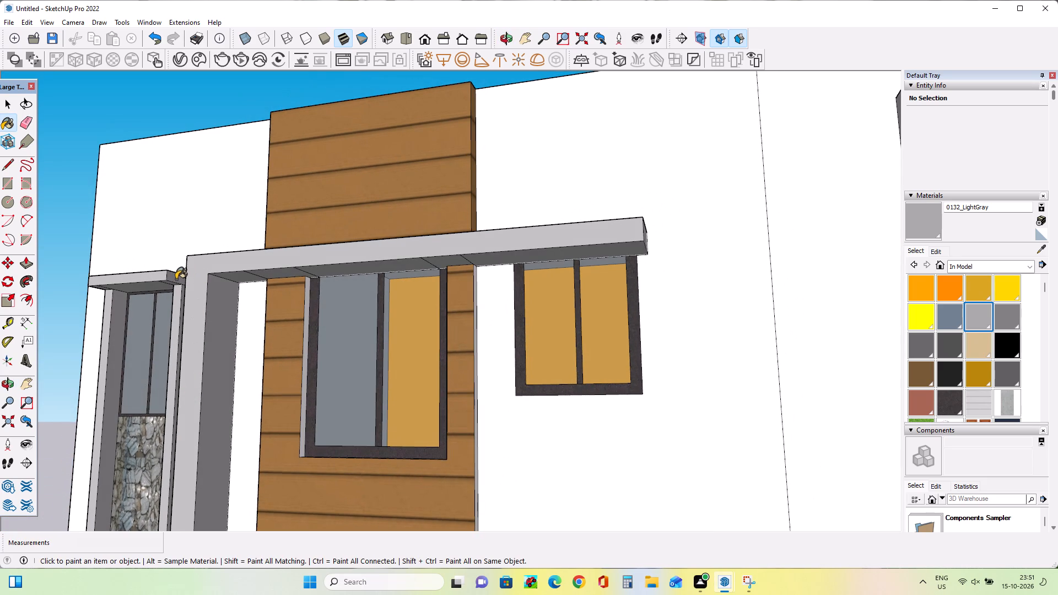
Paint the top and end faces of the narrow side window's bottom ledge with 0132_LightGray.
scroll(294, 283, "down", 7)
middle_click_drag(398, 356, 317, 524)
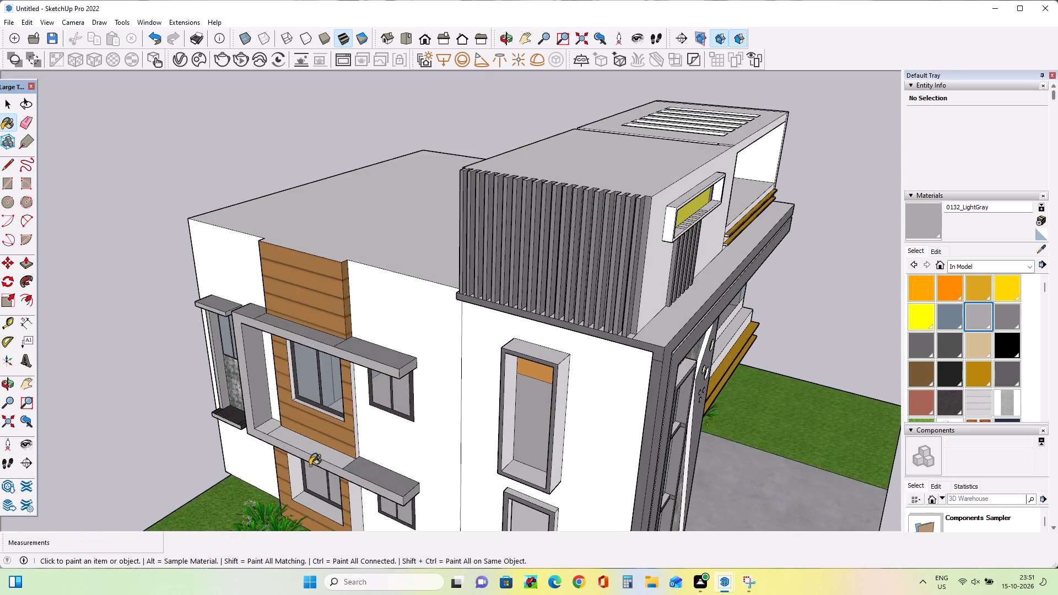
middle_click_drag(308, 460, 358, 383)
left_click(206, 452)
scroll(206, 469, "up", 8)
left_click(240, 440)
left_click(241, 451)
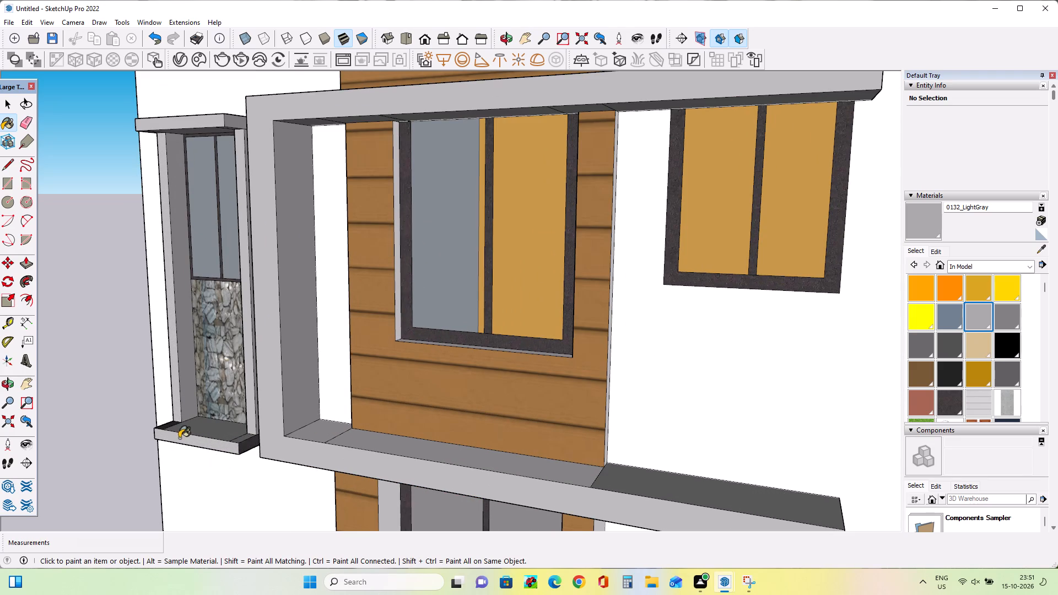
left_click(165, 426)
Paint the undersides of the narrow window's bottom ledge and the large projecting frame's lower band with 0132_LightGray.
middle_click_drag(170, 444, 353, 283)
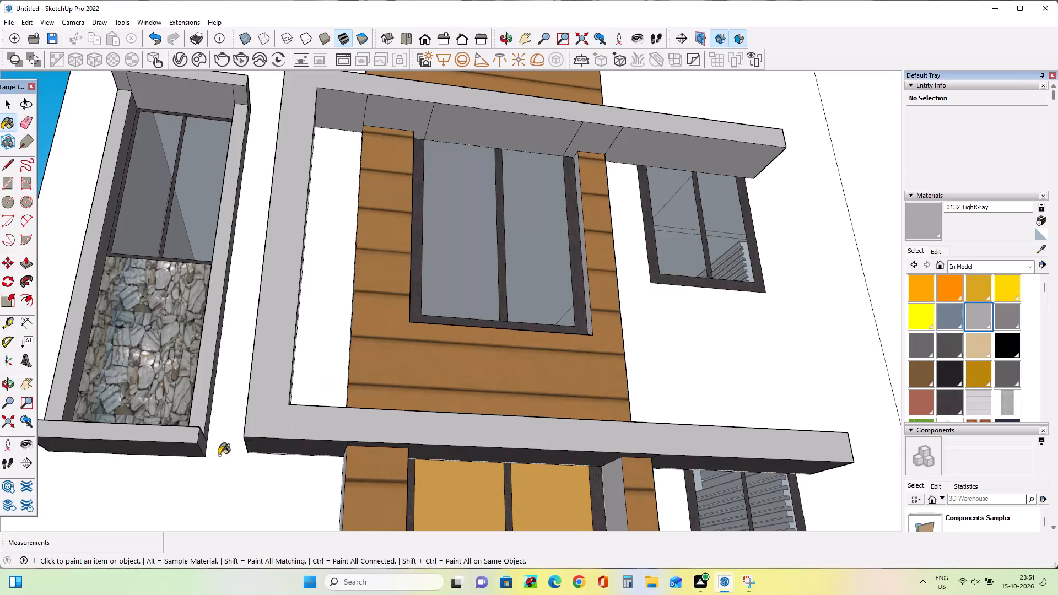
left_click(271, 446)
left_click(181, 447)
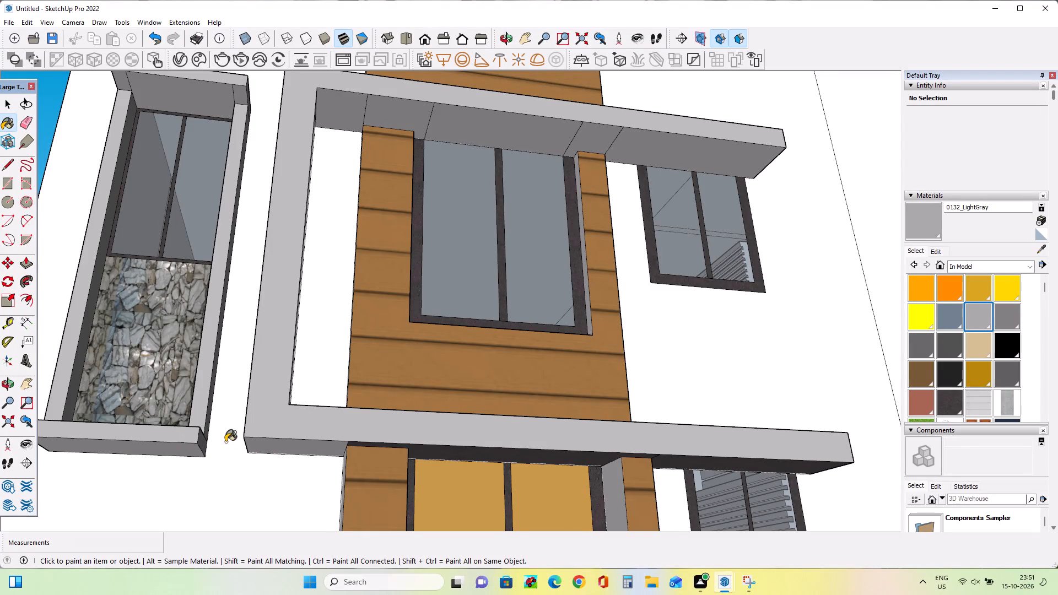
middle_click_drag(225, 442, 68, 487)
middle_click_drag(527, 493, 476, 368)
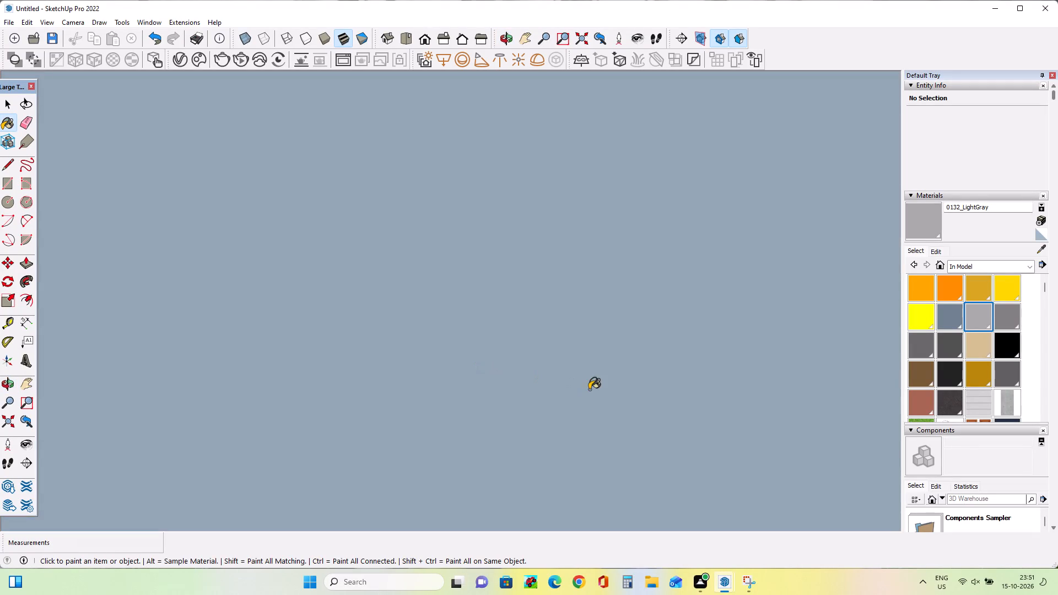
scroll(590, 395, "down", 4)
scroll(542, 448, "down", 19)
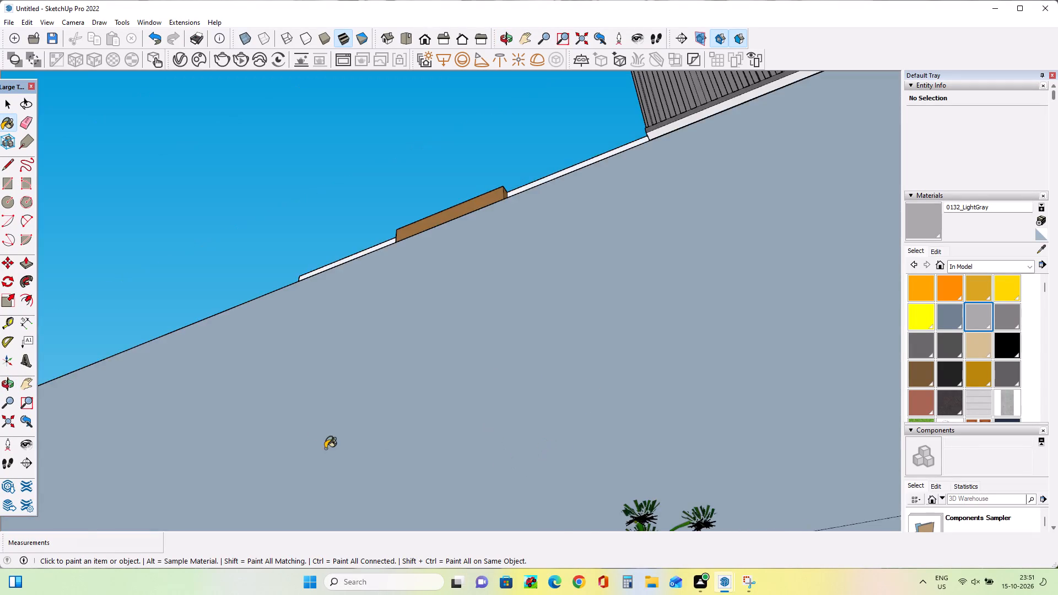
scroll(325, 448, "down", 5)
scroll(430, 477, "down", 10)
middle_click_drag(498, 412, 498, 556)
scroll(463, 489, "up", 2)
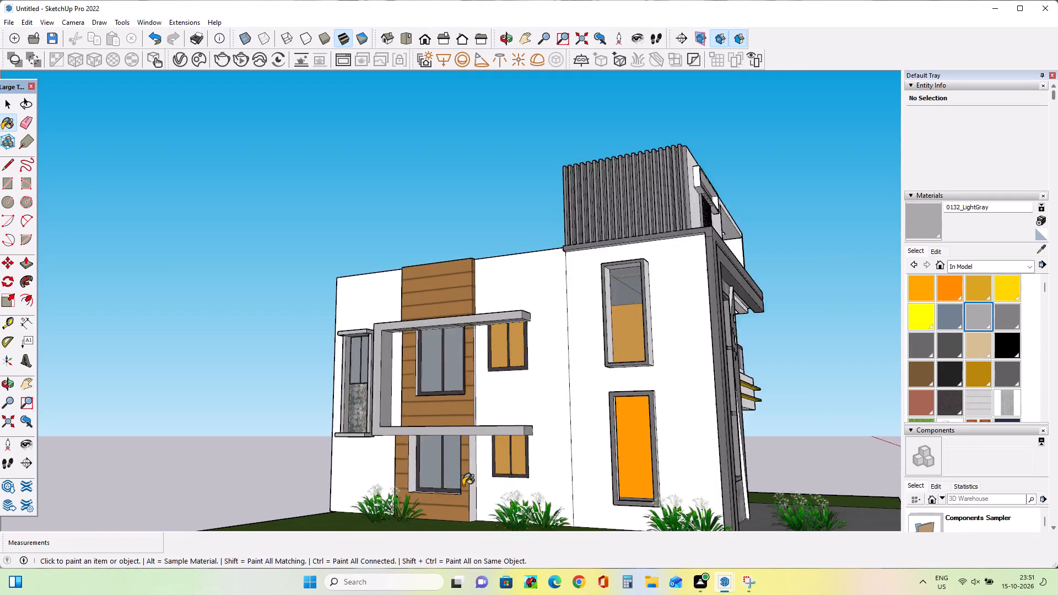
scroll(463, 485, "up", 8)
middle_click_drag(460, 495, 491, 458)
scroll(503, 407, "up", 4)
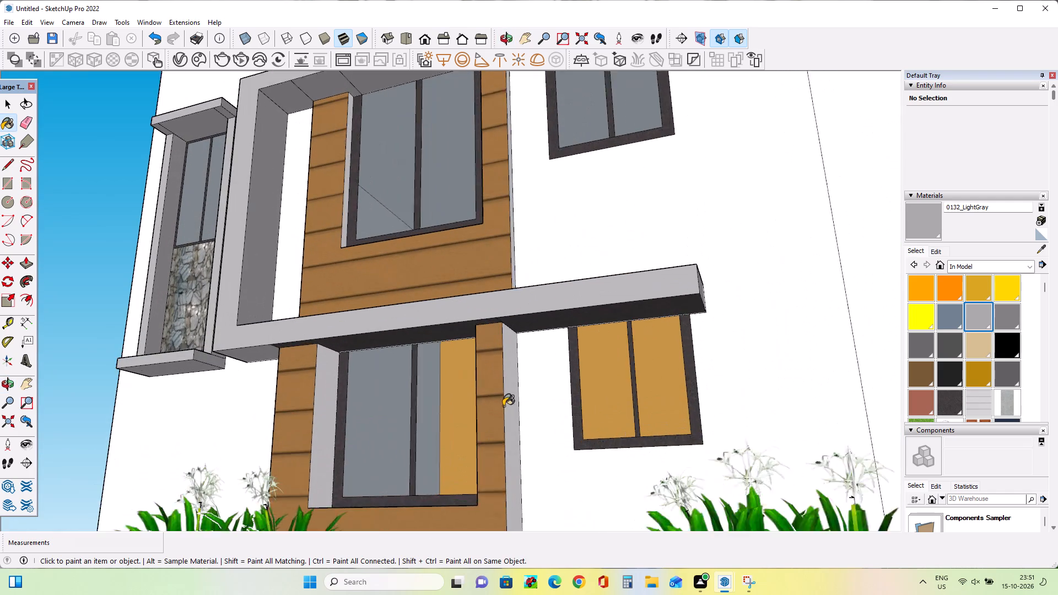
scroll(503, 406, "up", 1)
left_click(544, 320)
left_click(471, 320)
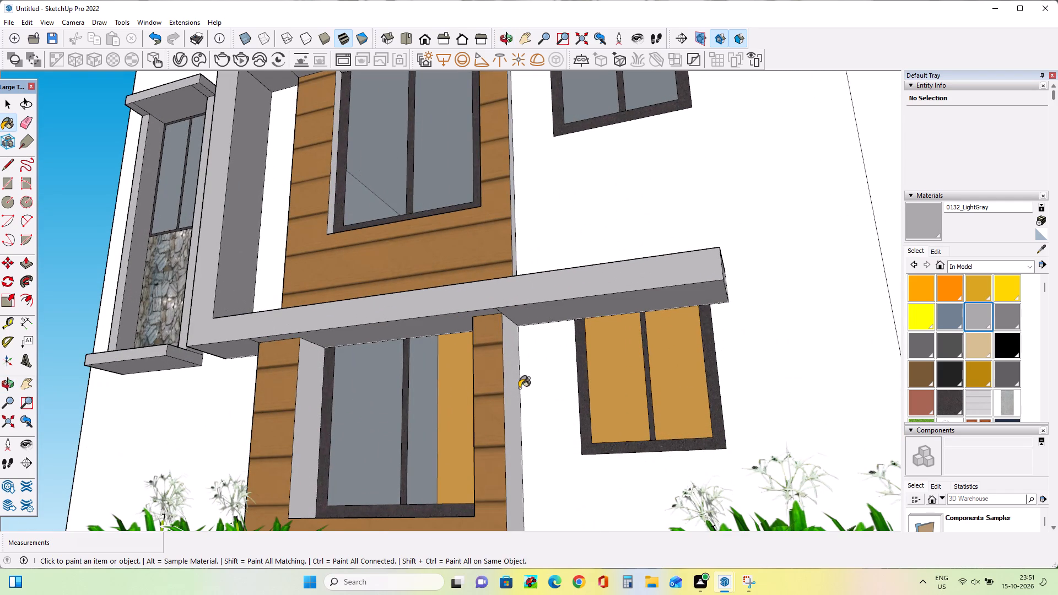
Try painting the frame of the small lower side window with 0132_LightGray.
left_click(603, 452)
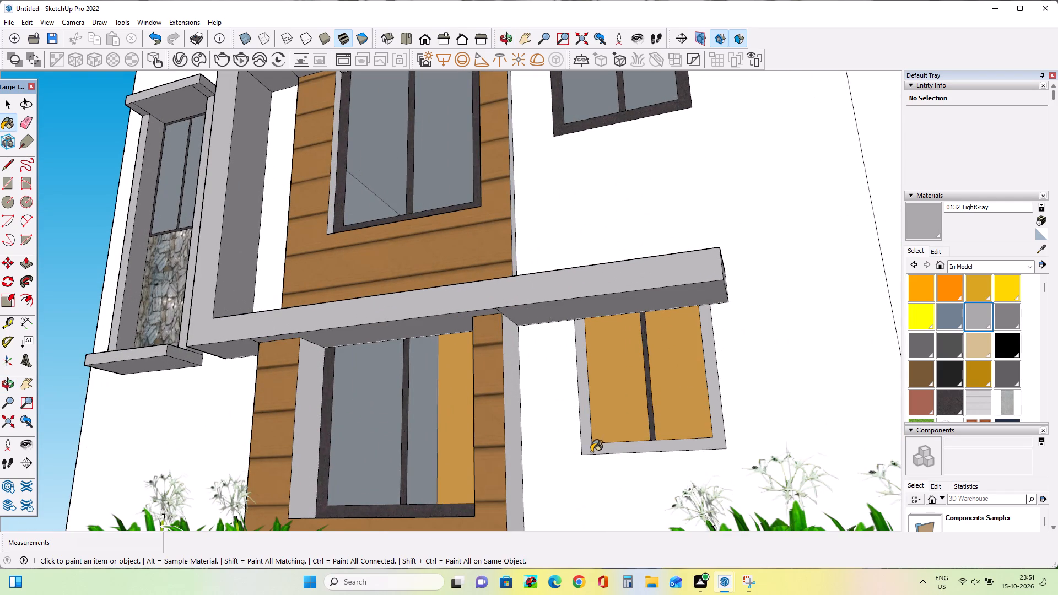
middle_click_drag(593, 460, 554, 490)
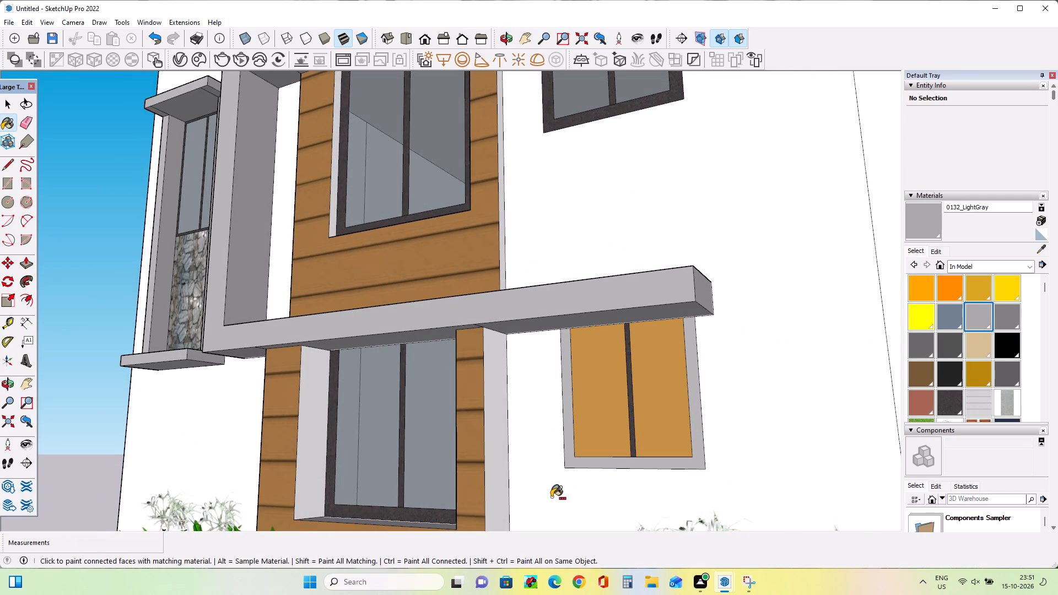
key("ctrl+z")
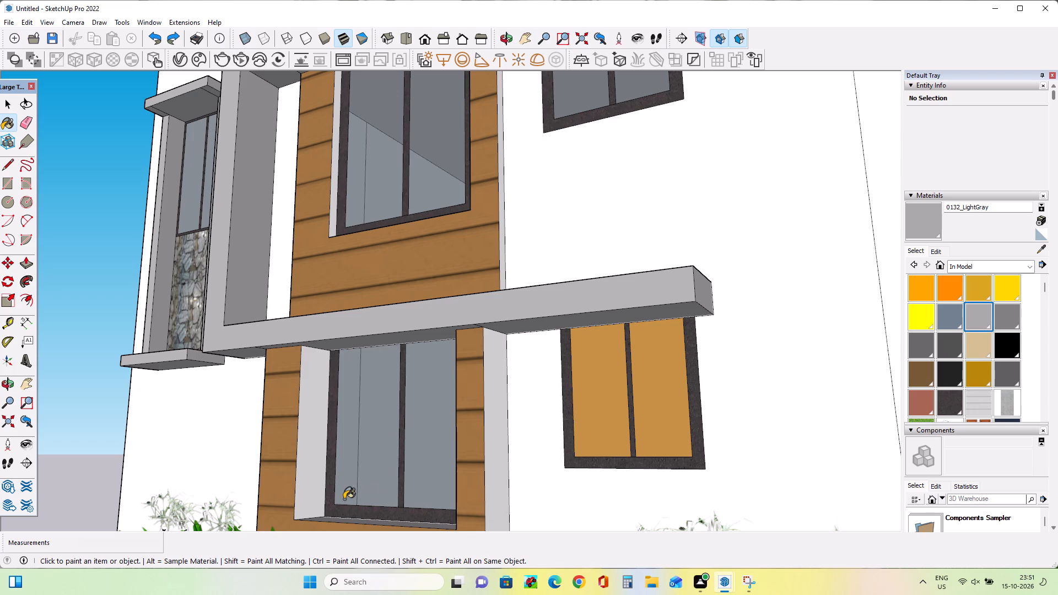
Paint the white side faces of the projecting wood-clad strip, above and below the lower band, with the wood-plank Material15.
scroll(312, 484, "down", 8)
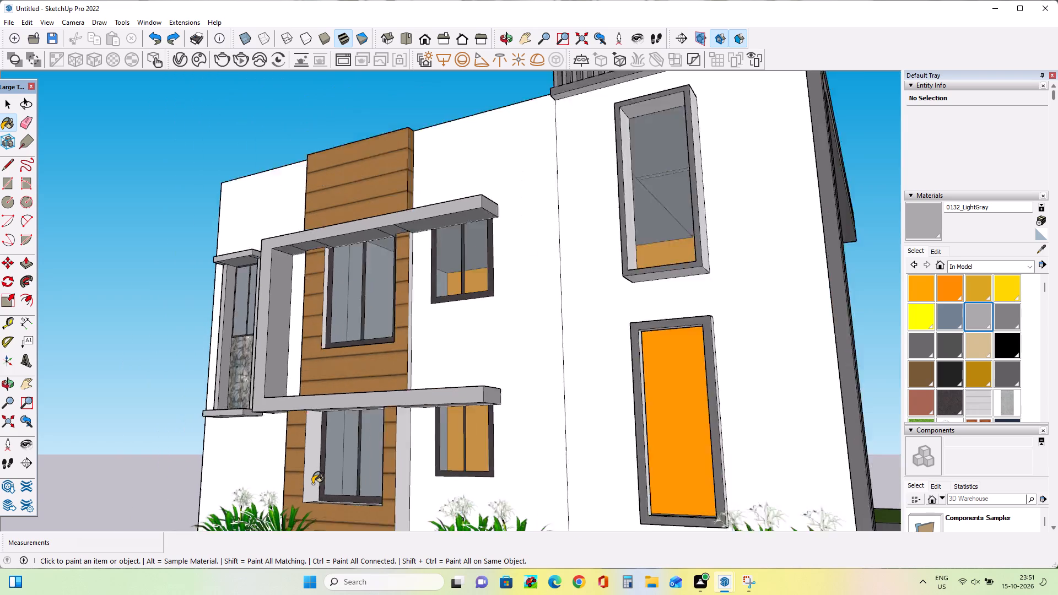
scroll(312, 484, "down", 4)
middle_click_drag(403, 488, 352, 507)
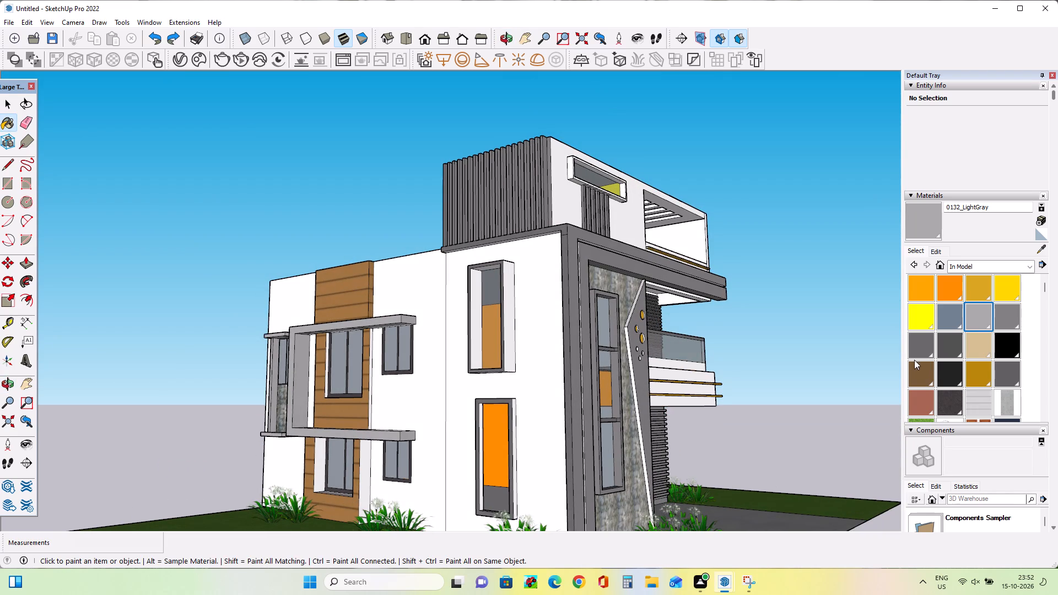
scroll(982, 392, "down", 2)
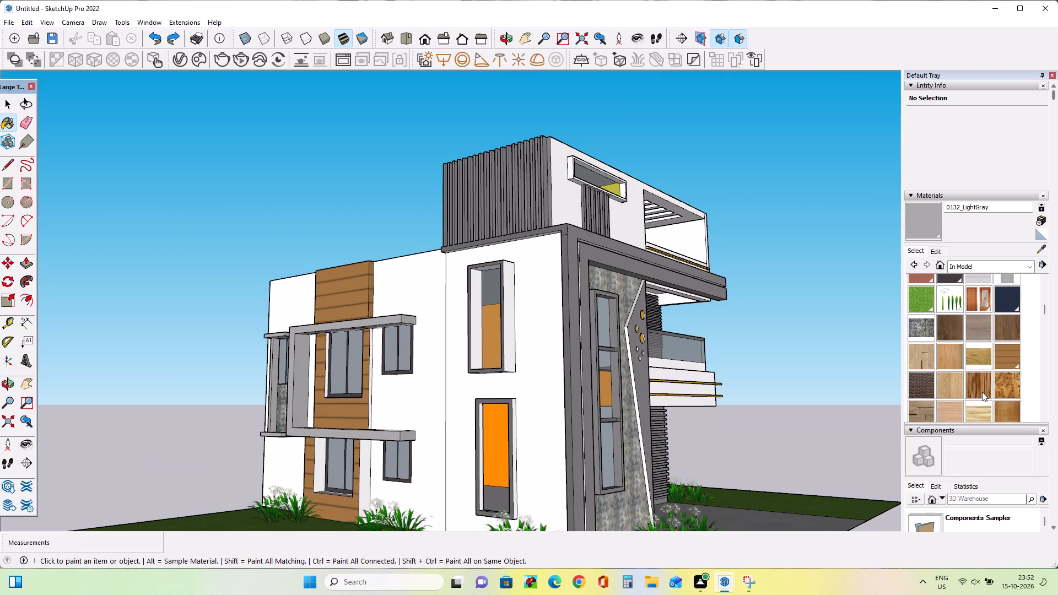
scroll(982, 392, "down", 10)
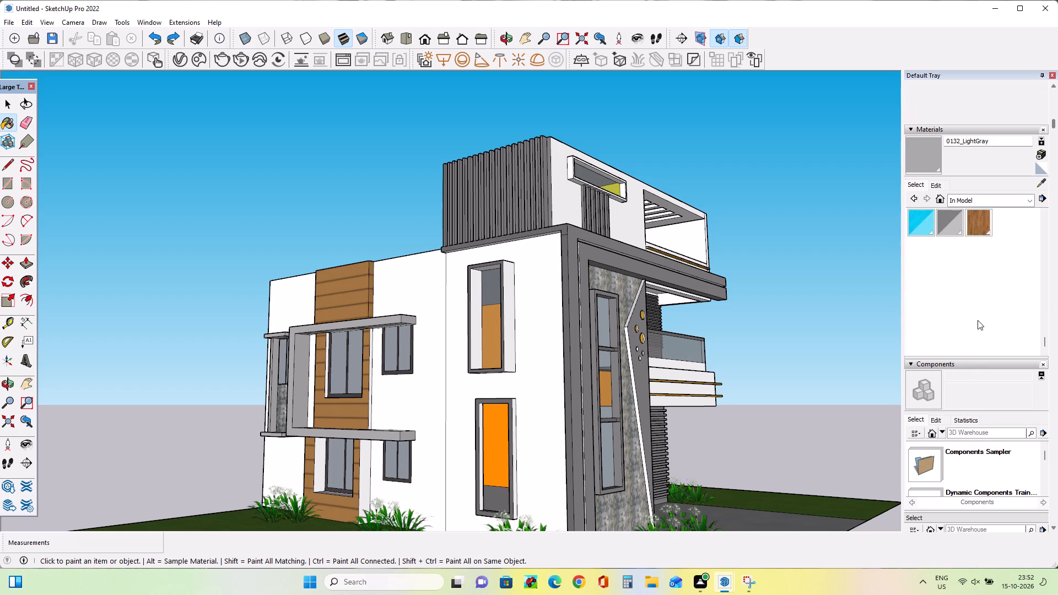
scroll(965, 340, "up", 13)
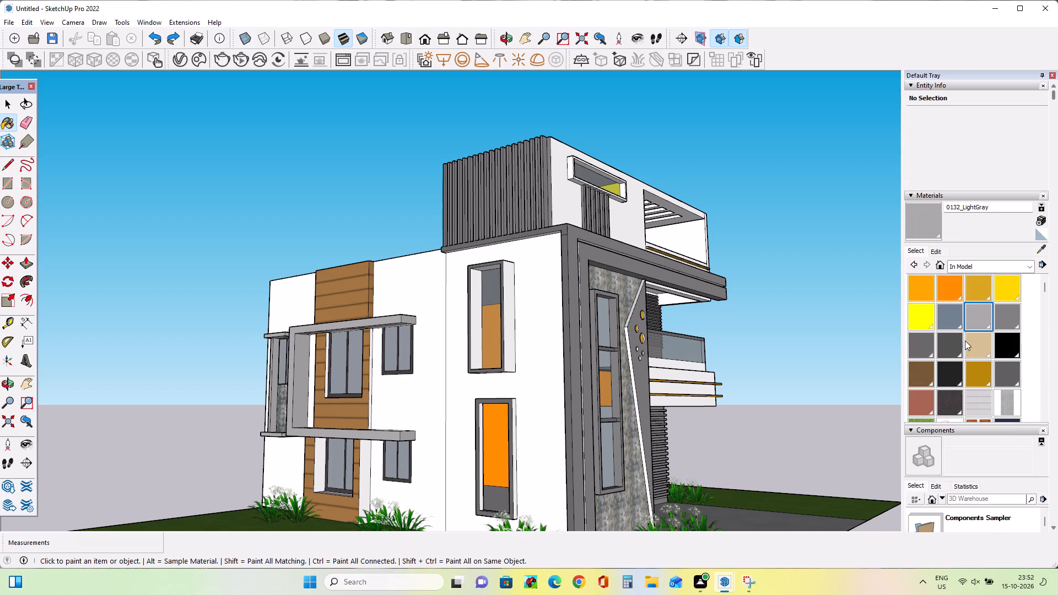
scroll(957, 403, "down", 4)
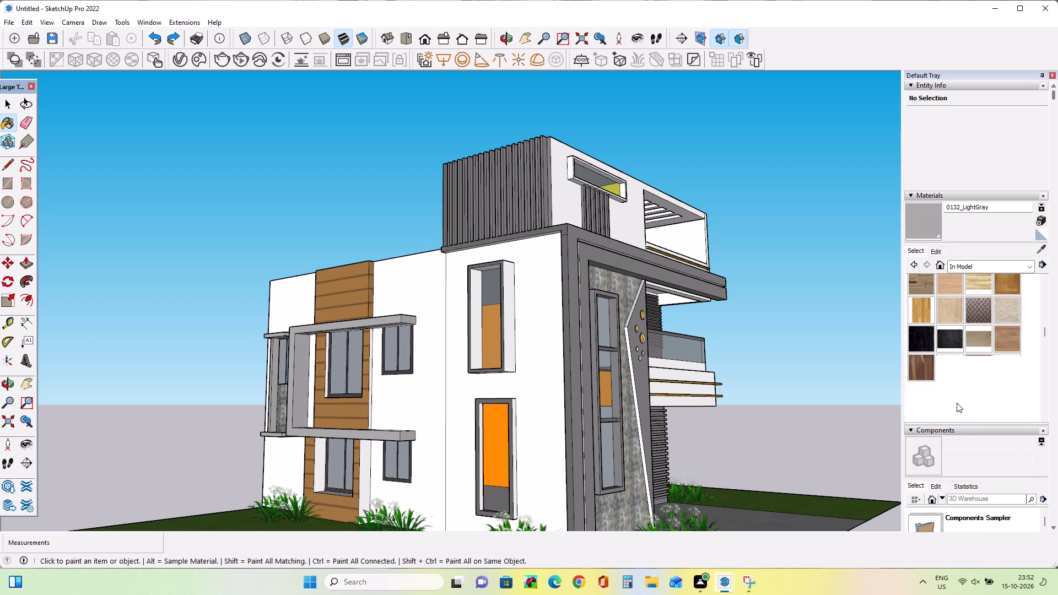
scroll(957, 403, "down", 2)
scroll(956, 402, "up", 8)
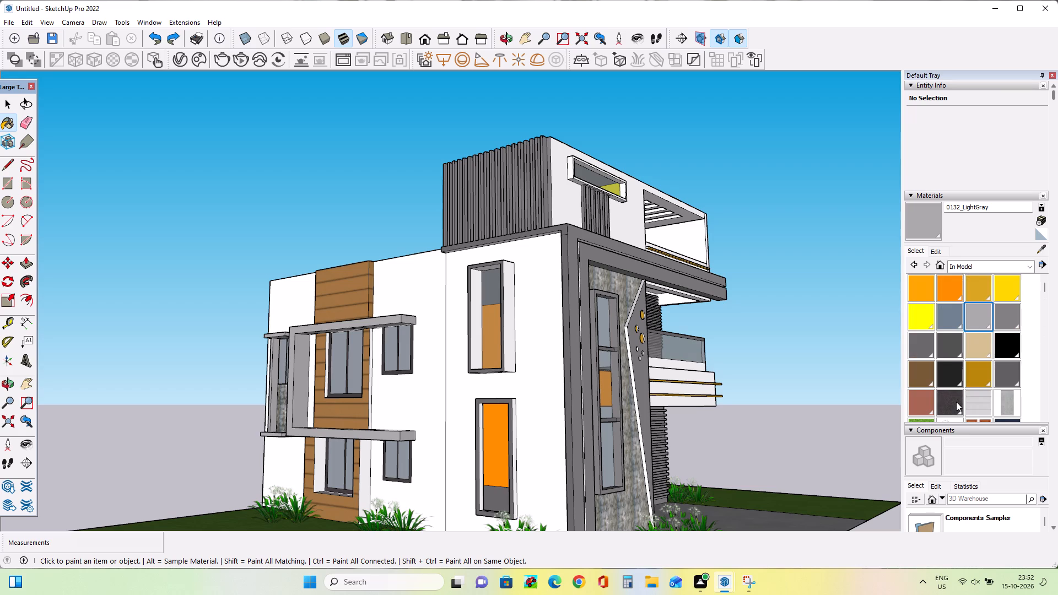
scroll(956, 402, "up", 5)
scroll(942, 380, "down", 2)
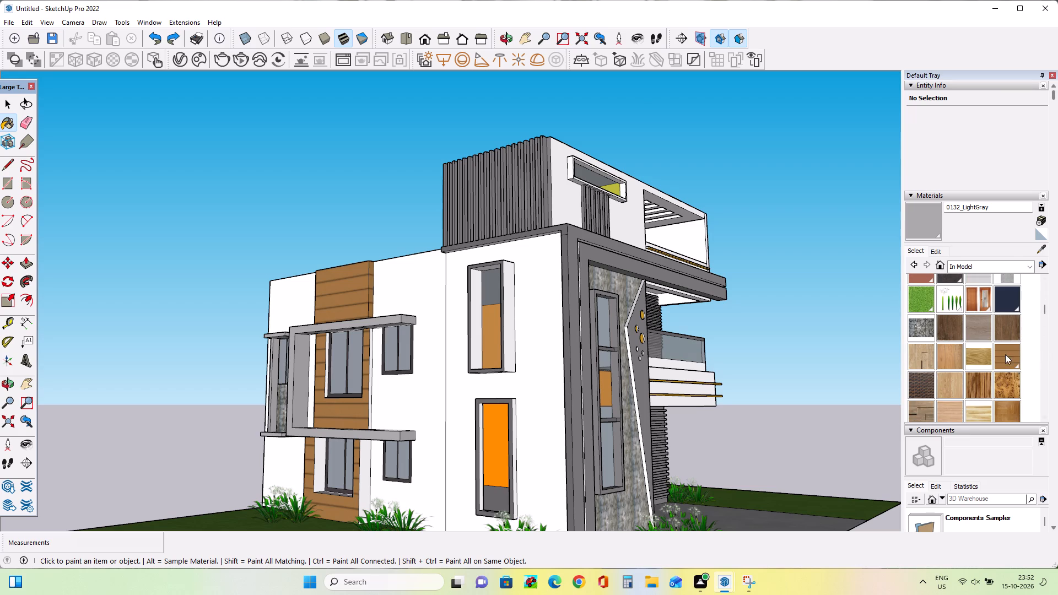
left_click(1006, 353)
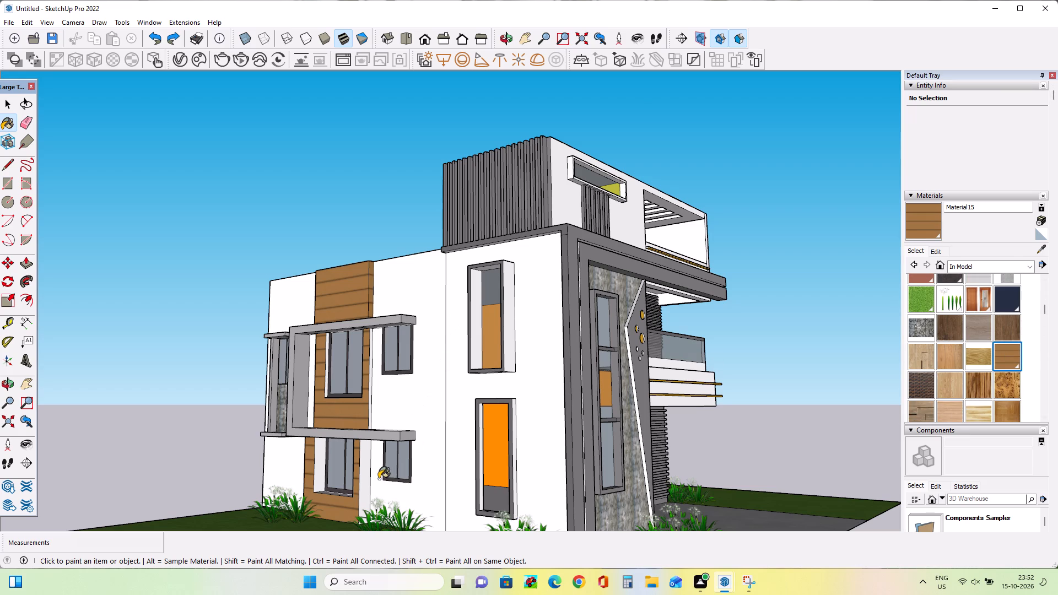
left_click(364, 483)
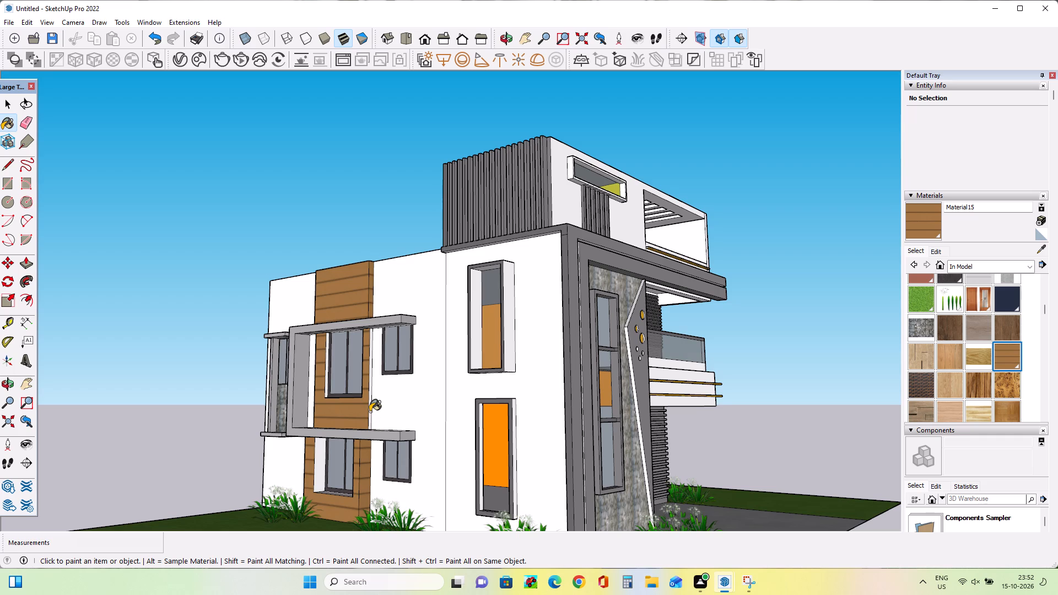
scroll(370, 411, "up", 5)
left_click(370, 411)
Paint the recess side faces of both windows in the wood-clad strip and the lower window's sill with Material15.
scroll(377, 429, "down", 2)
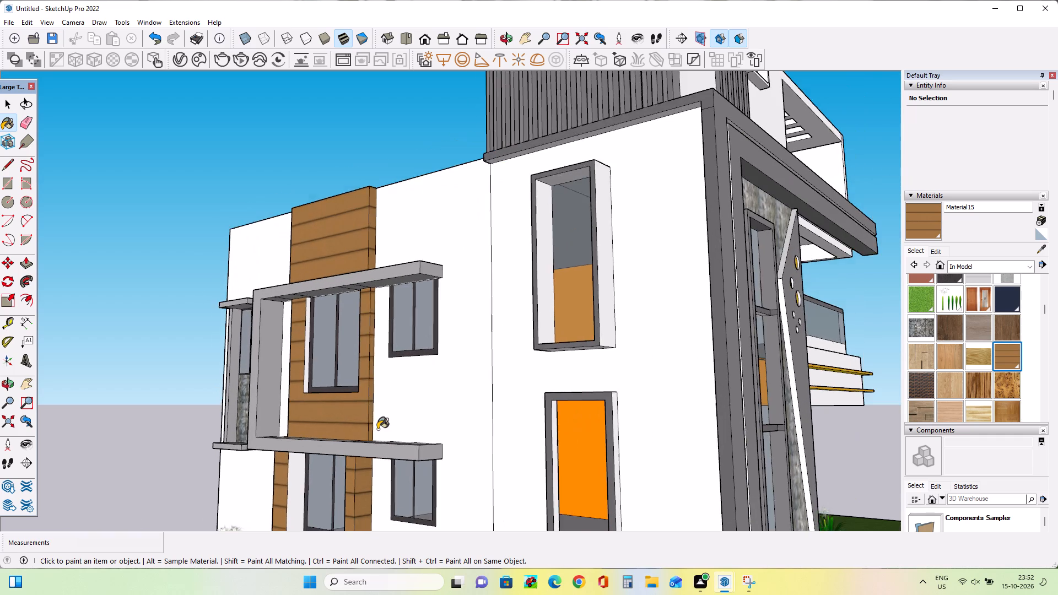
scroll(377, 429, "down", 3)
left_click(315, 491)
scroll(332, 392, "up", 5)
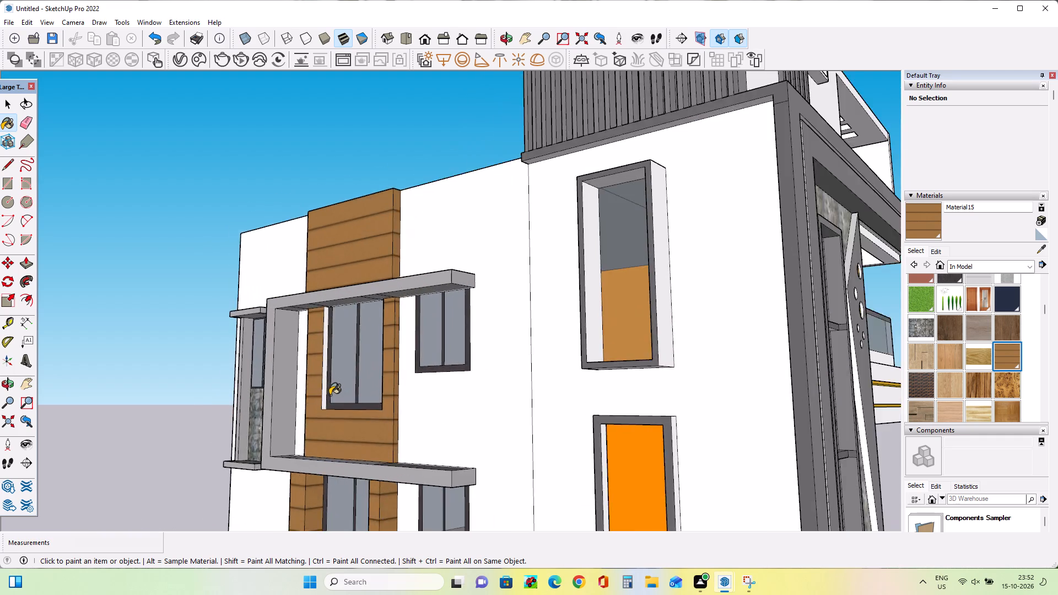
scroll(330, 395, "up", 3)
left_click(321, 396)
scroll(326, 413, "down", 6)
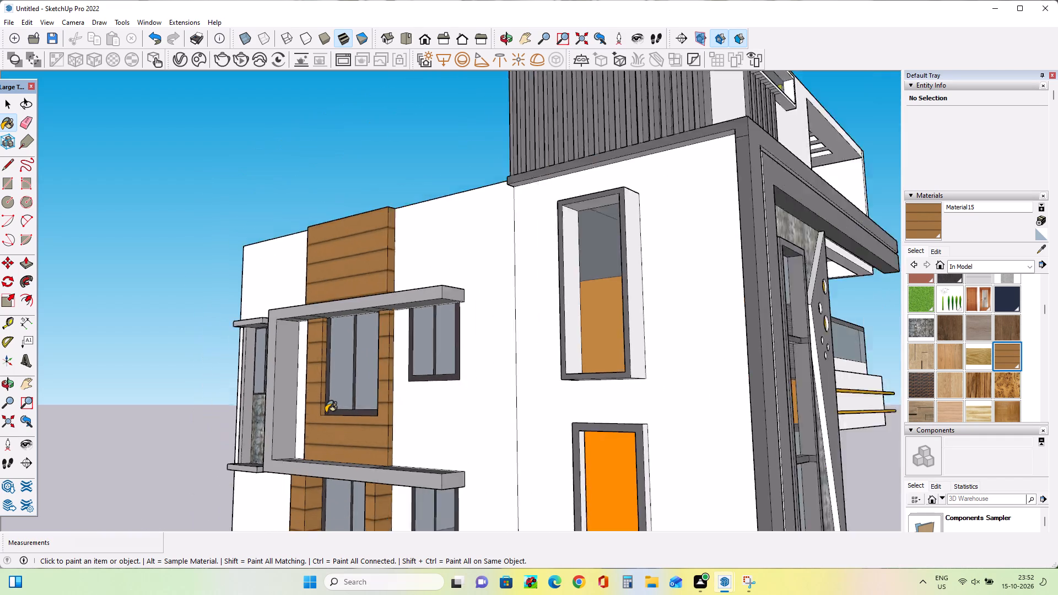
scroll(326, 413, "down", 6)
middle_click_drag(347, 485, 348, 528)
scroll(337, 479, "up", 7)
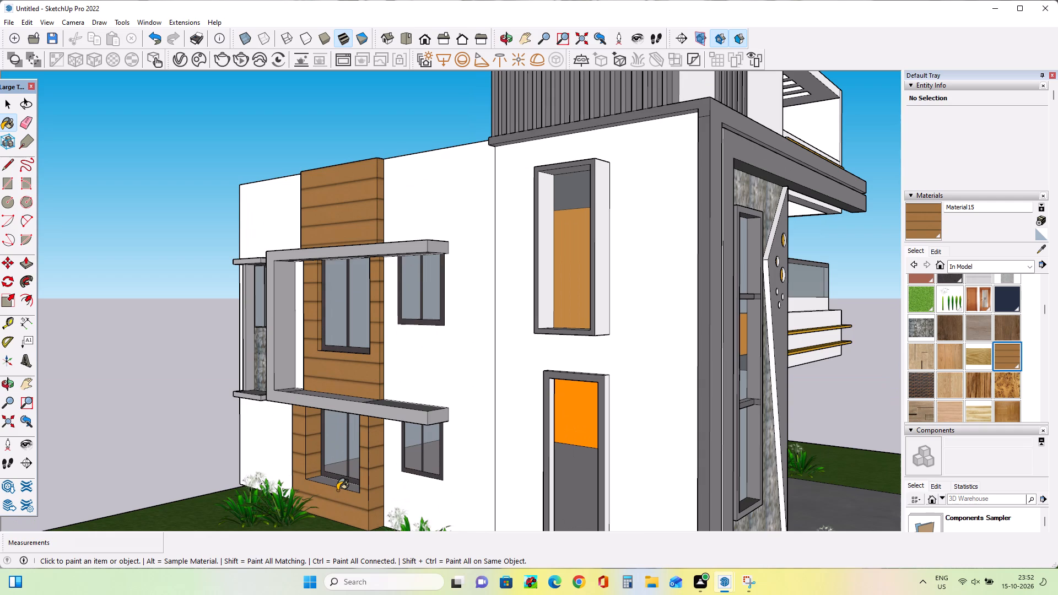
left_click(338, 488)
left_click(348, 485)
scroll(349, 483, "down", 2)
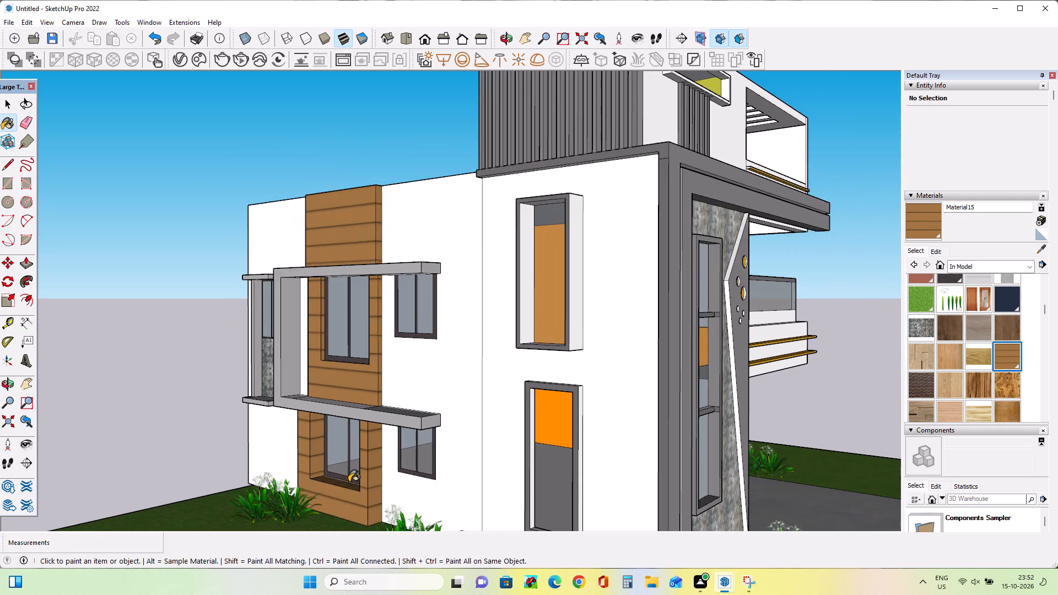
Paint the outer faces of the projecting frames around the upper and lower tall side windows with 0132_LightGray.
scroll(349, 482, "down", 4)
middle_click_drag(351, 481, 339, 478)
middle_click_drag(338, 471, 328, 448)
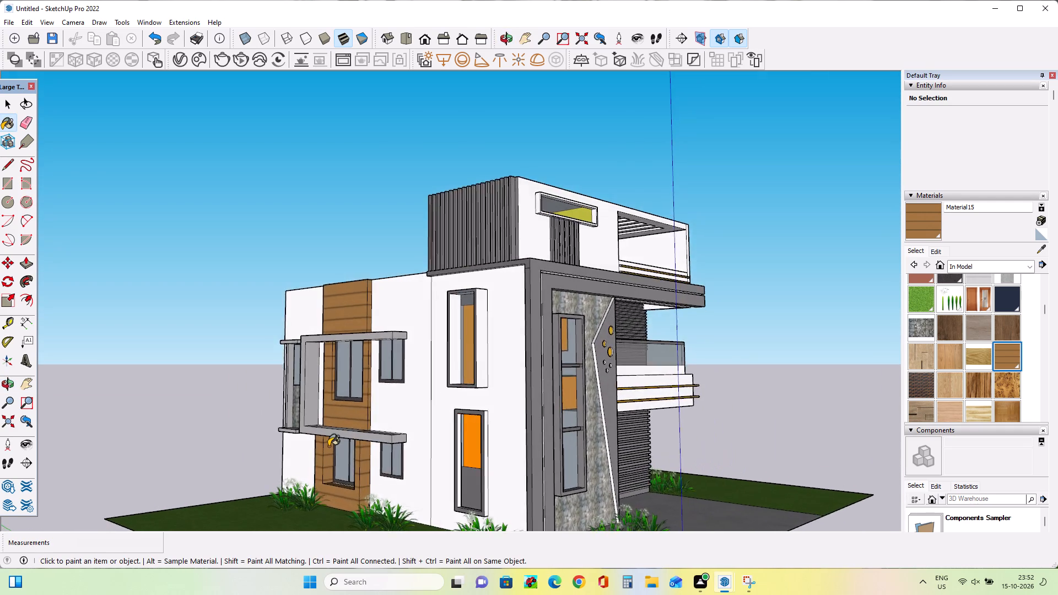
scroll(328, 446, "down", 6)
middle_click_drag(493, 479, 463, 478)
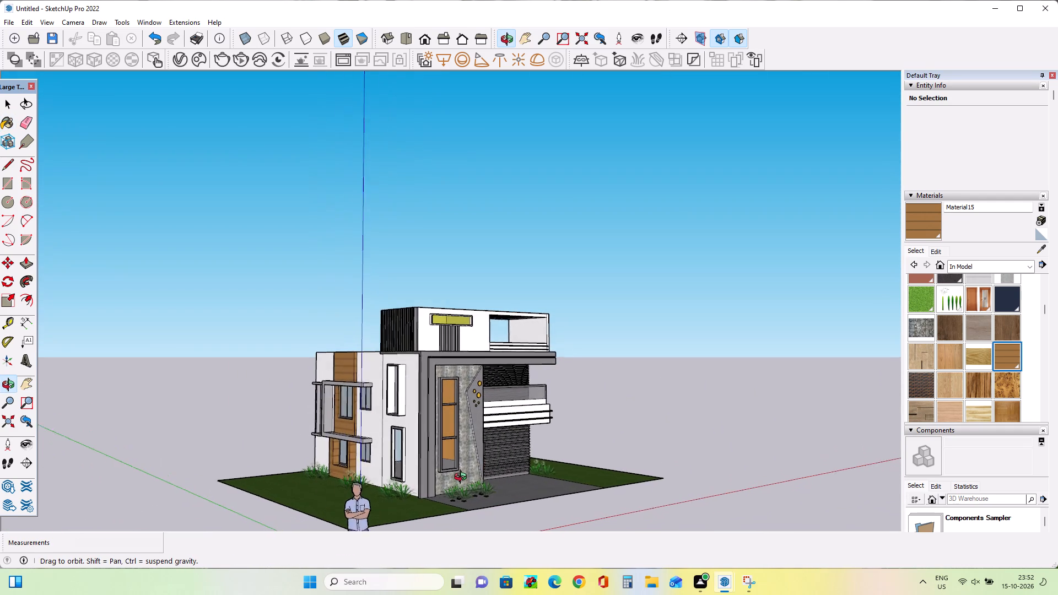
middle_click_drag(463, 478, 464, 478)
scroll(439, 446, "up", 7)
middle_click_drag(438, 446, 427, 447)
scroll(984, 316, "up", 5)
left_click(982, 317)
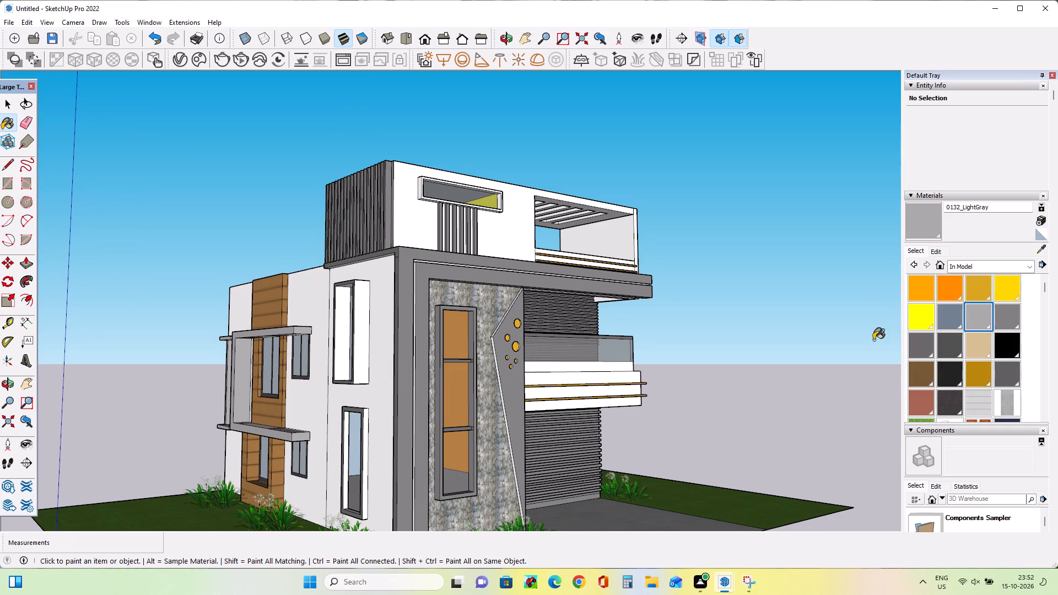
scroll(335, 490, "up", 6)
left_click(389, 462)
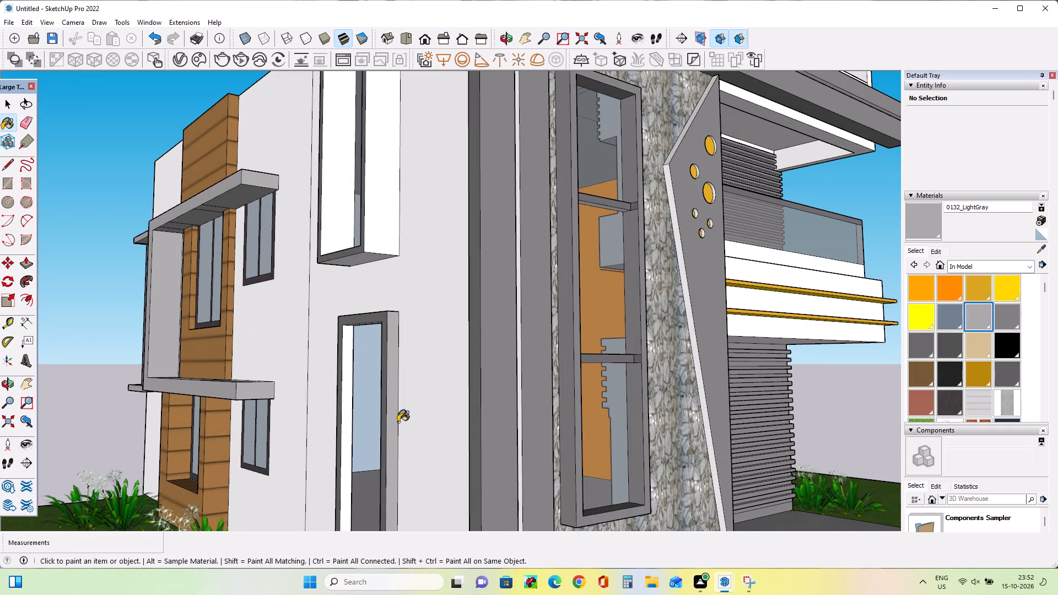
middle_click_drag(397, 347, 397, 460)
left_click(390, 434)
left_click(376, 370)
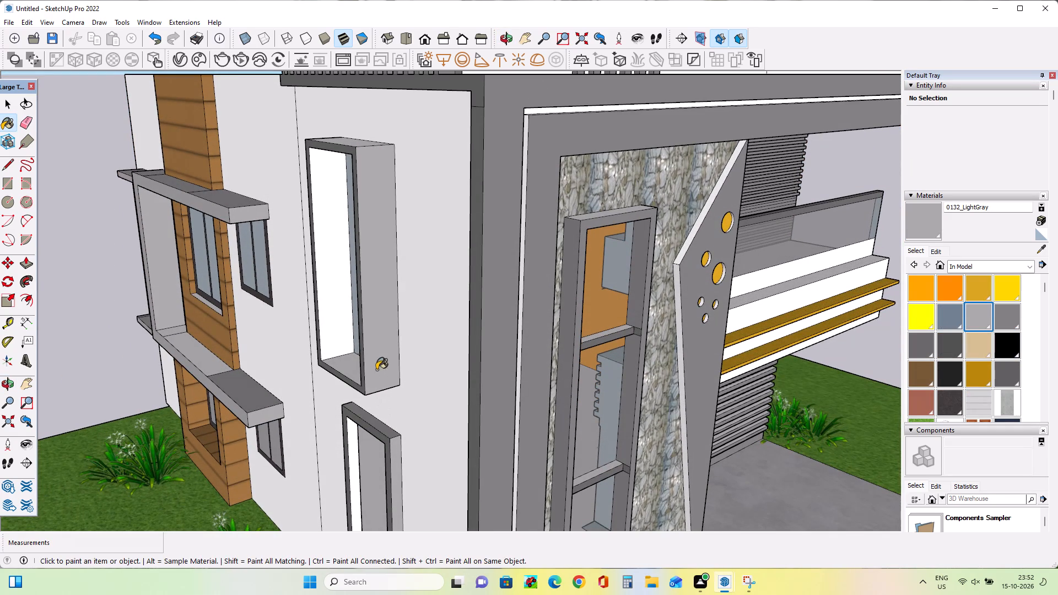
middle_click_drag(375, 256, 386, 316)
left_click(365, 214)
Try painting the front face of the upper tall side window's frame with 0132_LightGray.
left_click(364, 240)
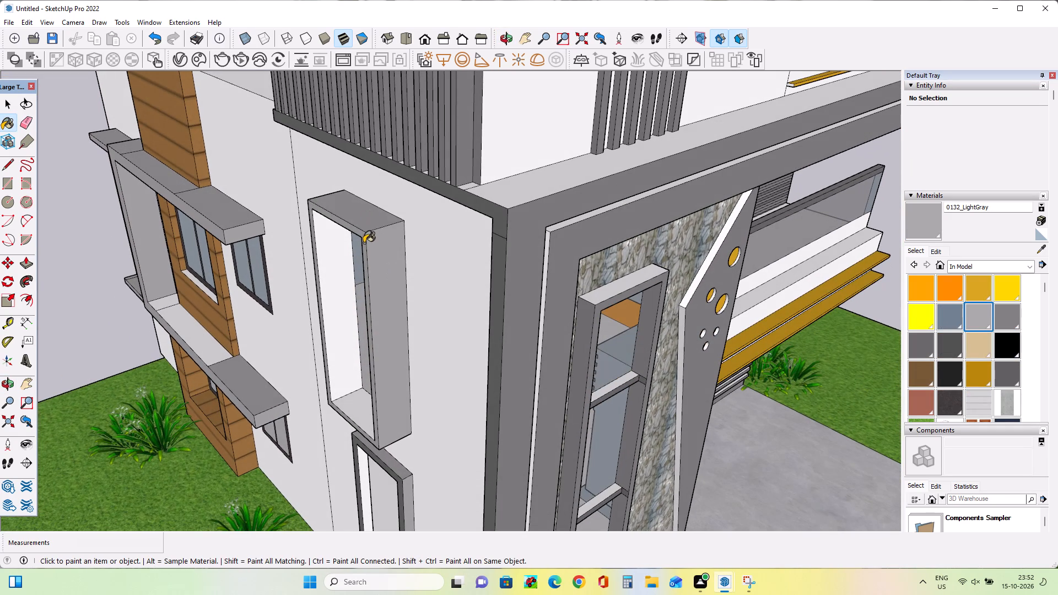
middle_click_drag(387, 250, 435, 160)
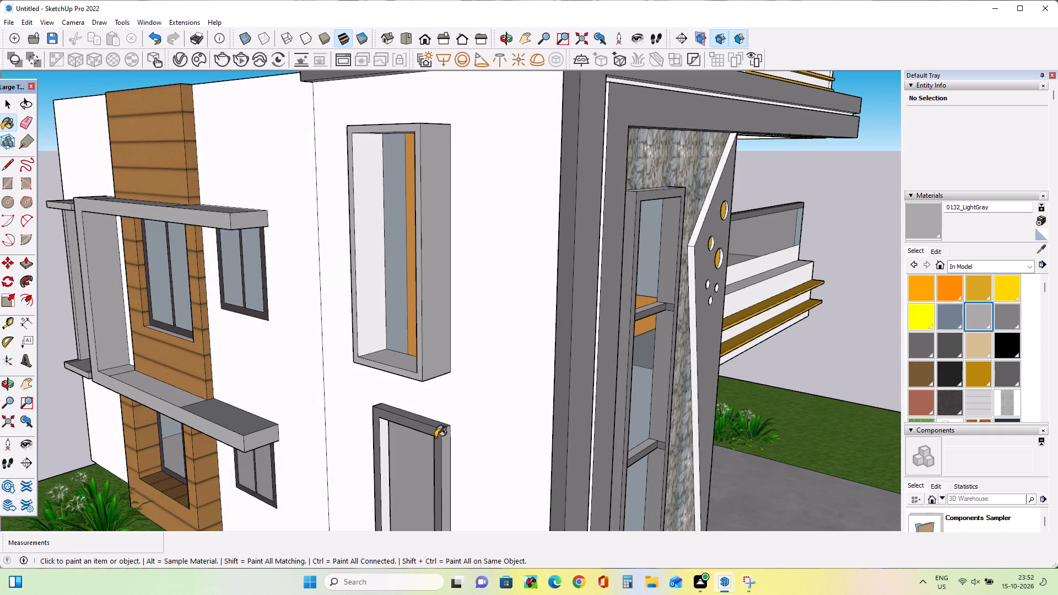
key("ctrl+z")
Start a V-Ray render of the whole house from a front corner perspective showing the stone facade, driveway and wood-clad side.
middle_click_drag(415, 425, 355, 409)
scroll(355, 409, "down", 11)
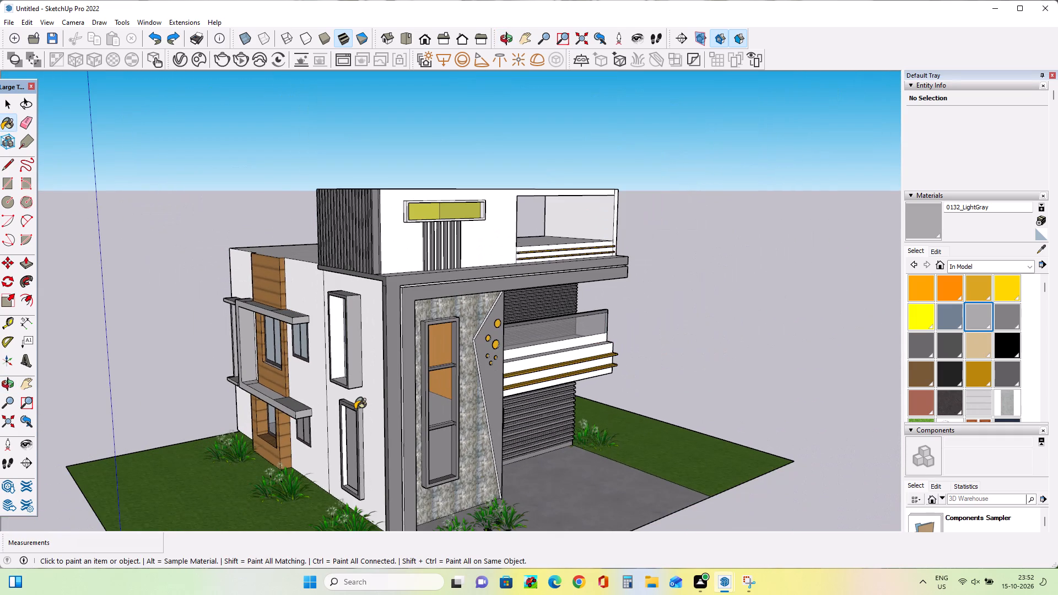
left_click(26, 385)
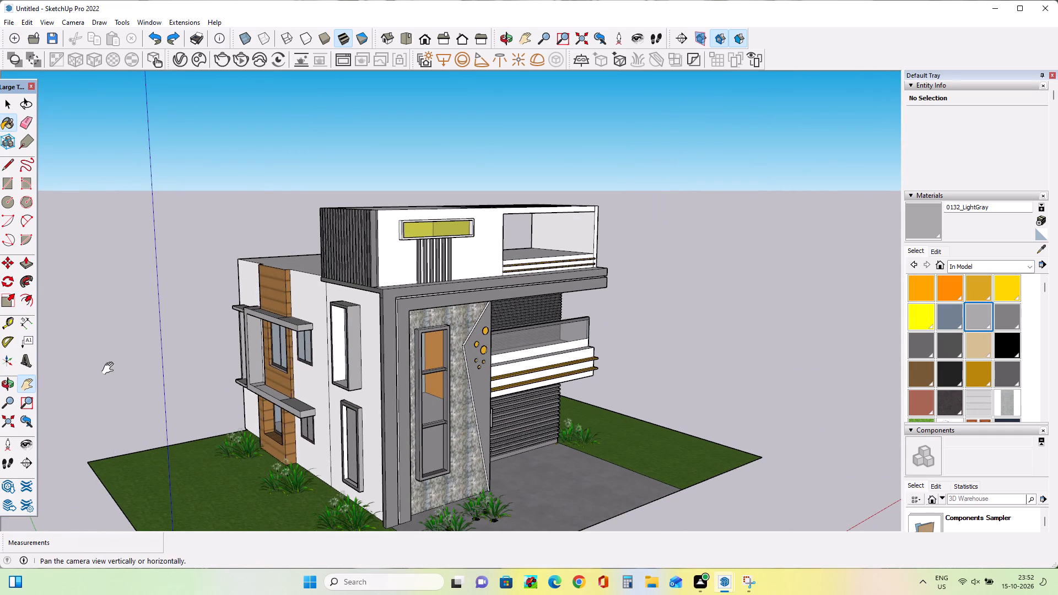
left_click_drag(197, 368, 183, 317)
middle_click_drag(408, 401, 373, 408)
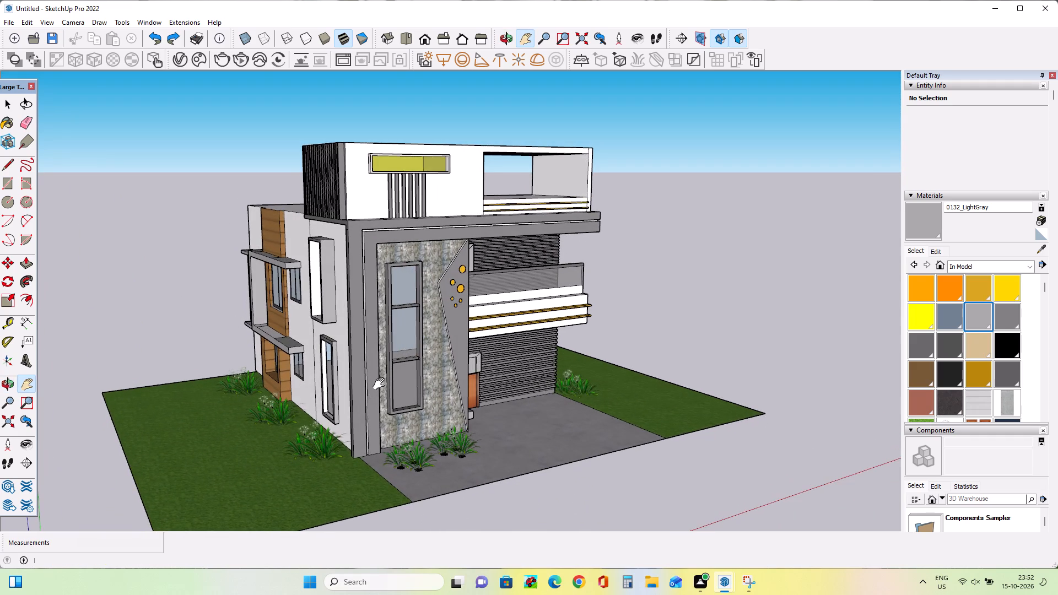
scroll(381, 383, "up", 3)
middle_click_drag(499, 455, 469, 471)
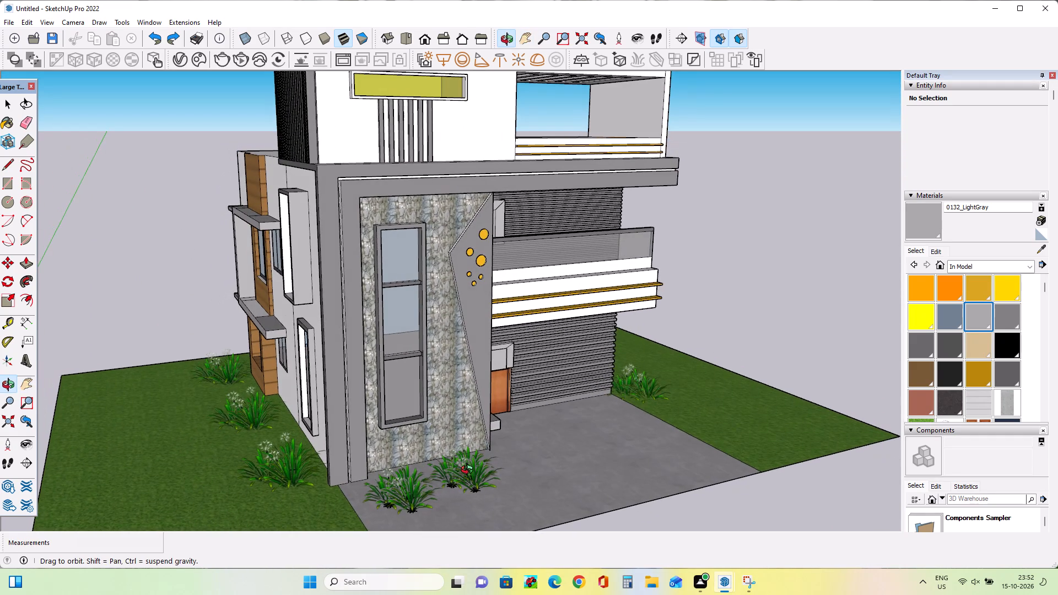
middle_click_drag(469, 471, 471, 471)
middle_click_drag(481, 471, 509, 474)
left_click_drag(457, 425, 469, 454)
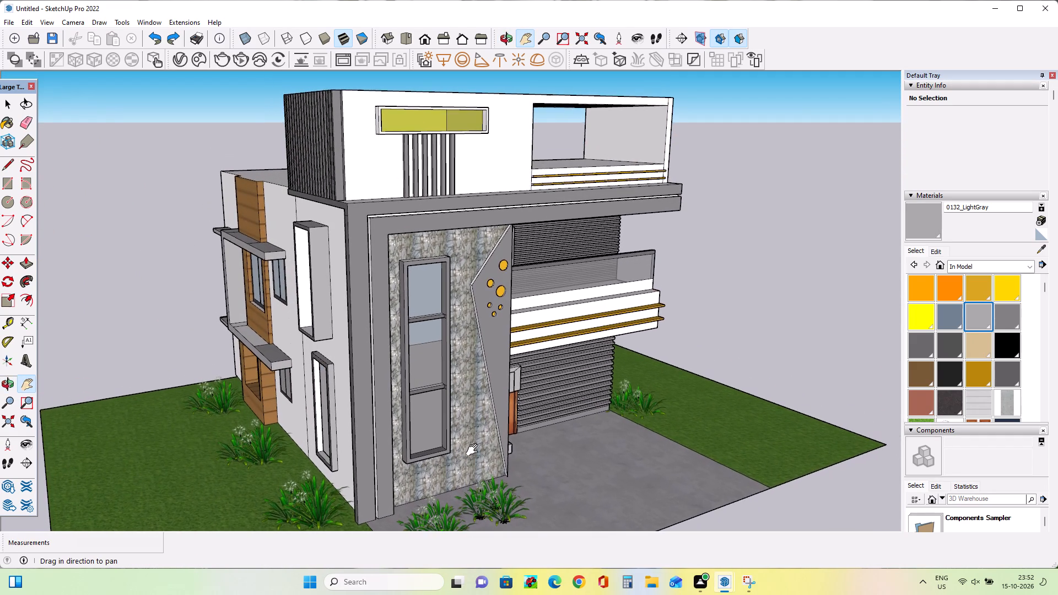
middle_click_drag(584, 474, 554, 444)
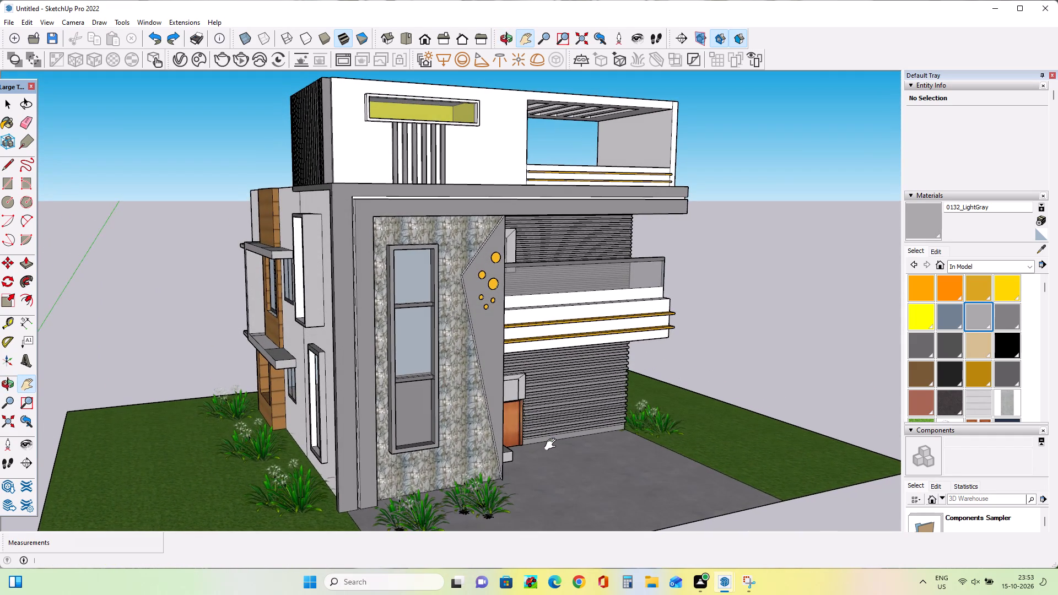
left_click_drag(354, 336, 359, 332)
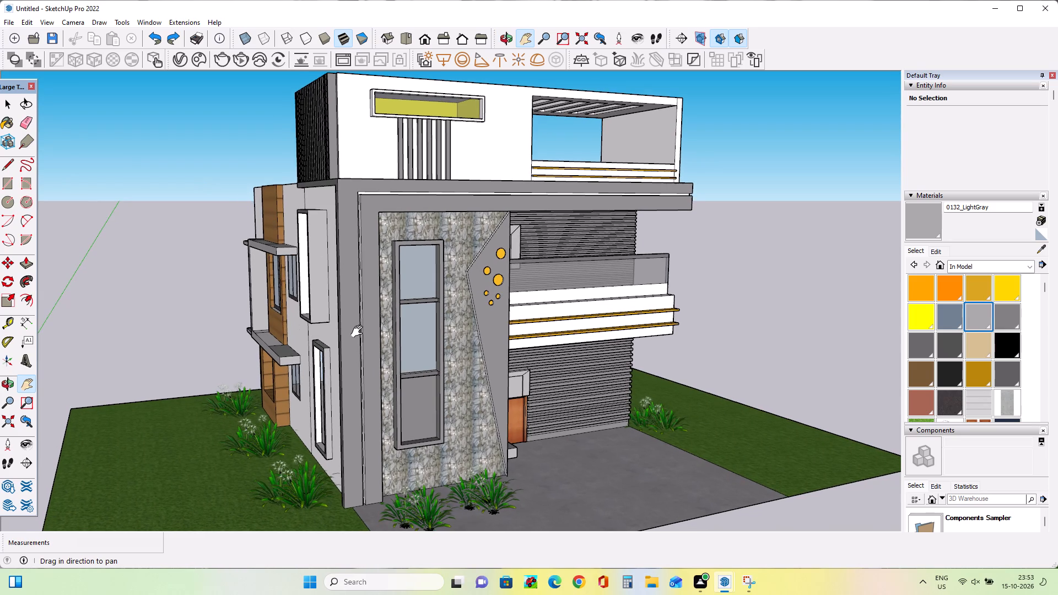
left_click_drag(359, 332, 360, 332)
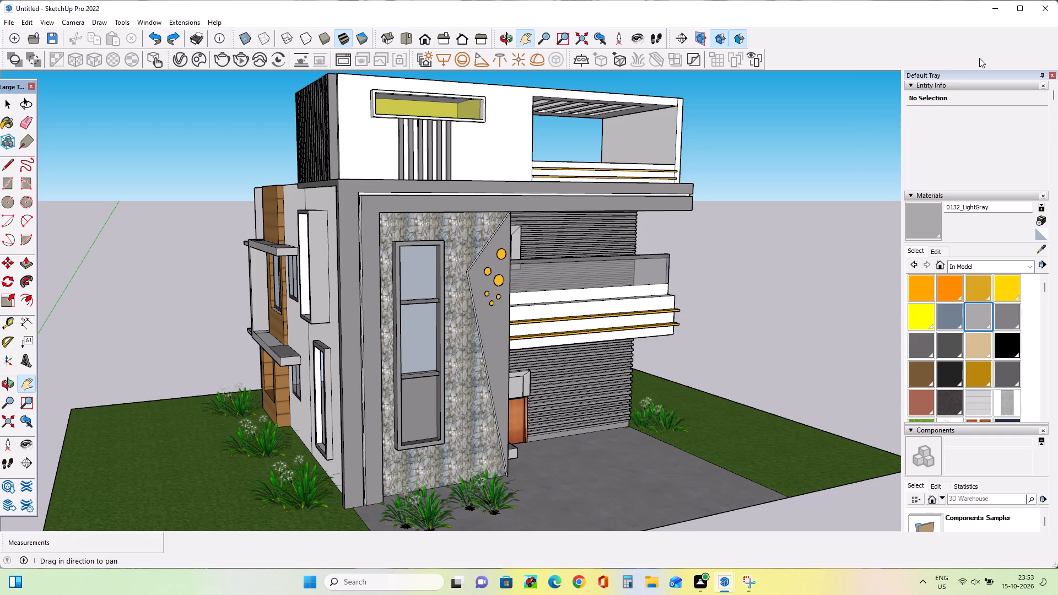
left_click(221, 56)
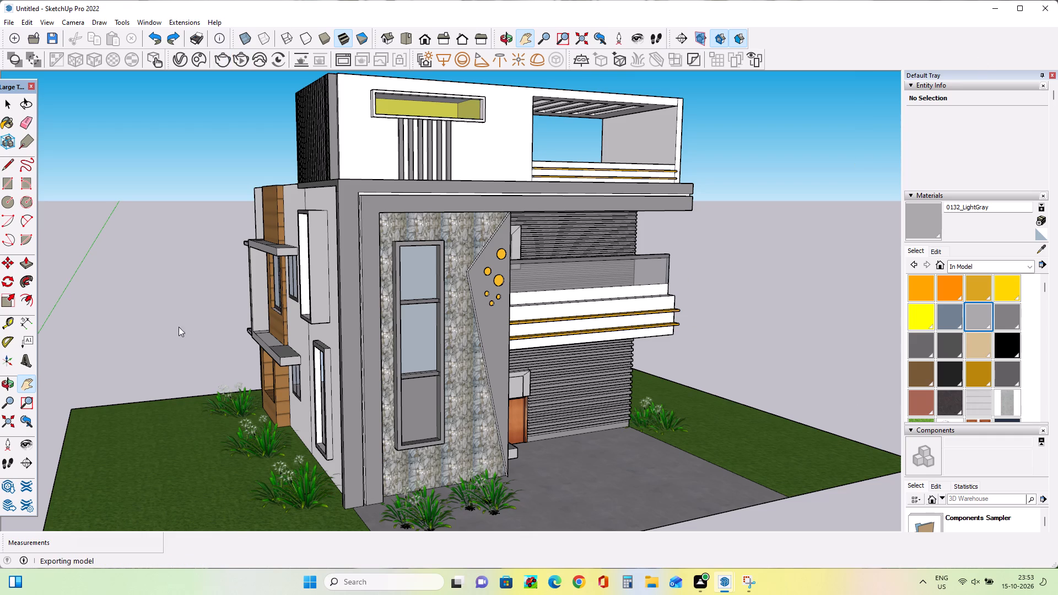
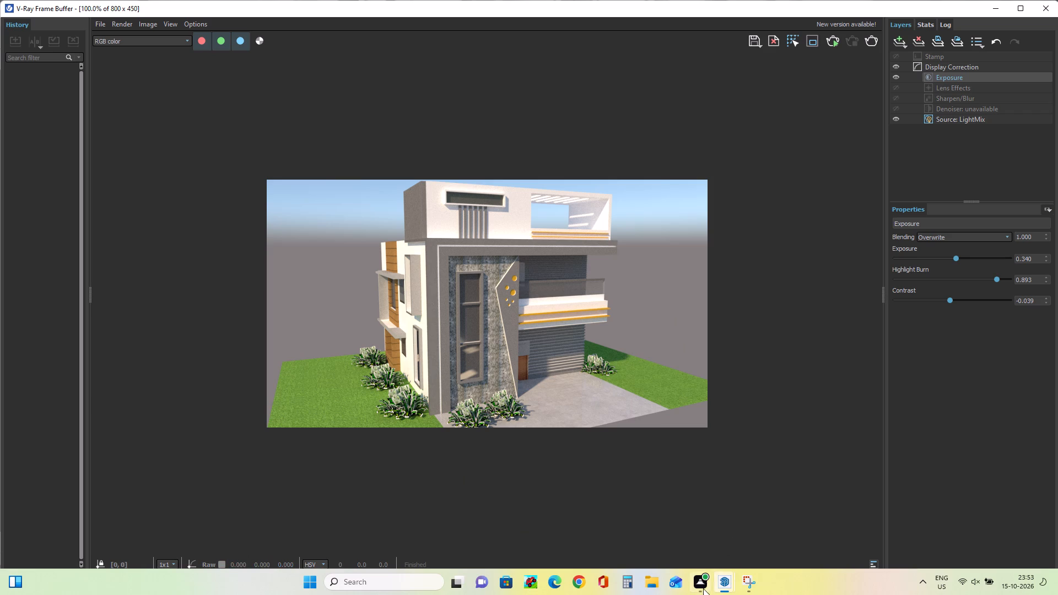
Switch to Snipping Tool and compare the existing villa snip with the current render in the V-Ray Frame Buffer.
left_click(760, 585)
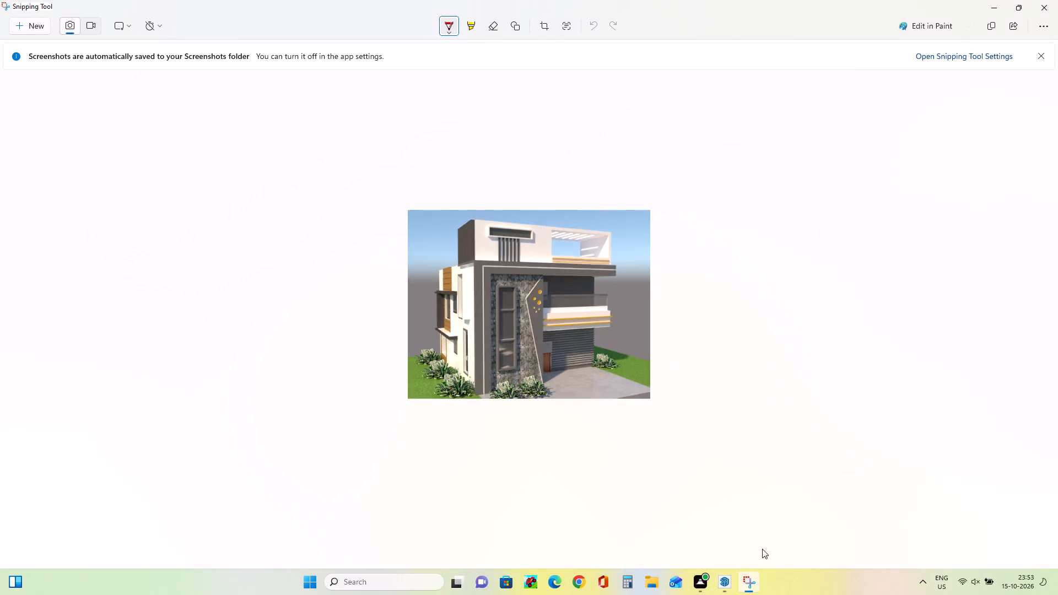
left_click(1019, 5)
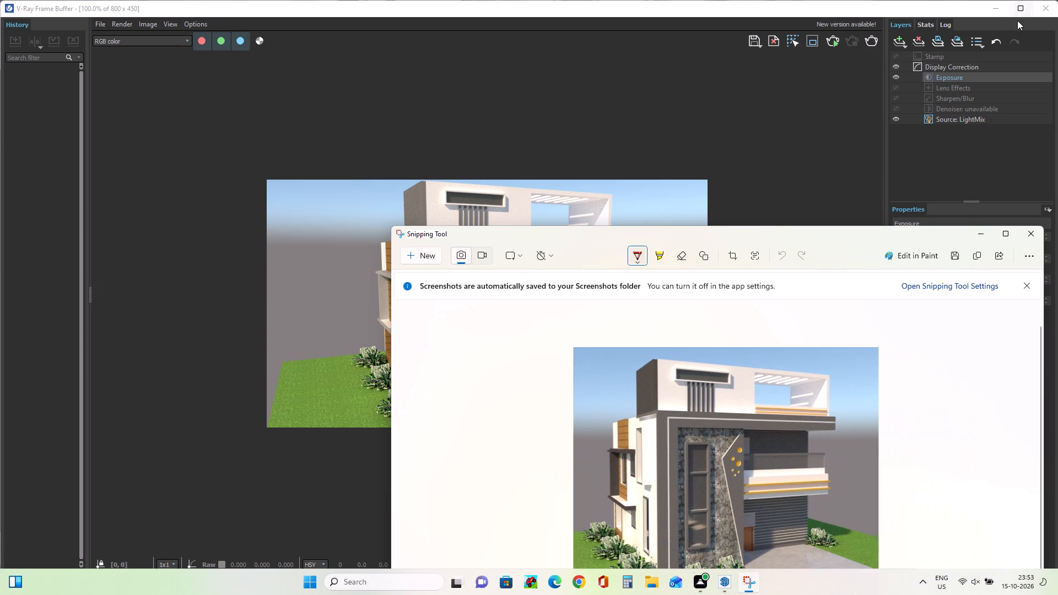
left_click_drag(809, 258, 954, 126)
left_click_drag(757, 237, 763, 229)
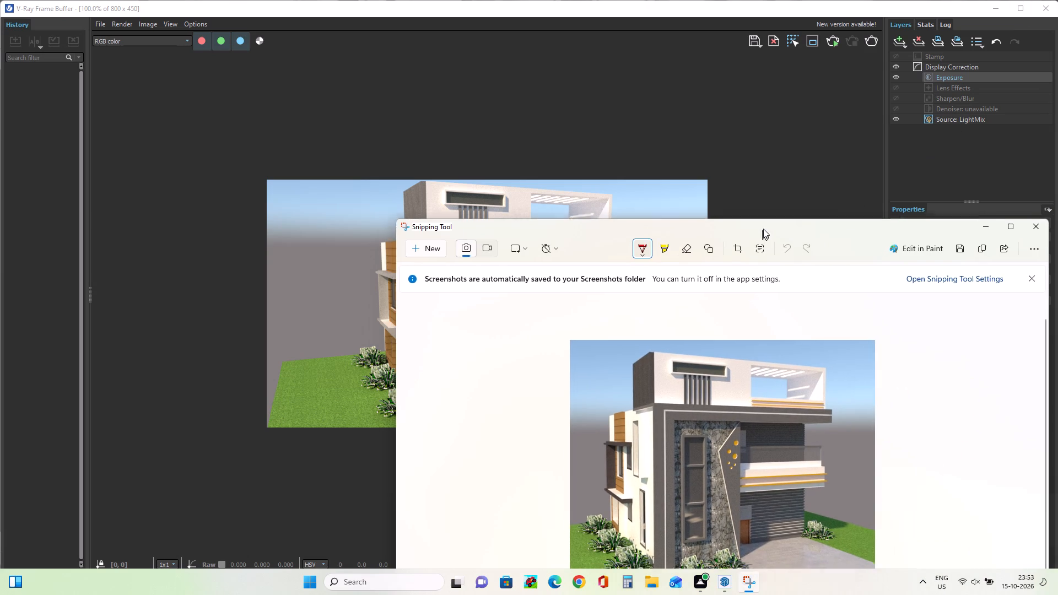
left_click_drag(763, 229, 947, 49)
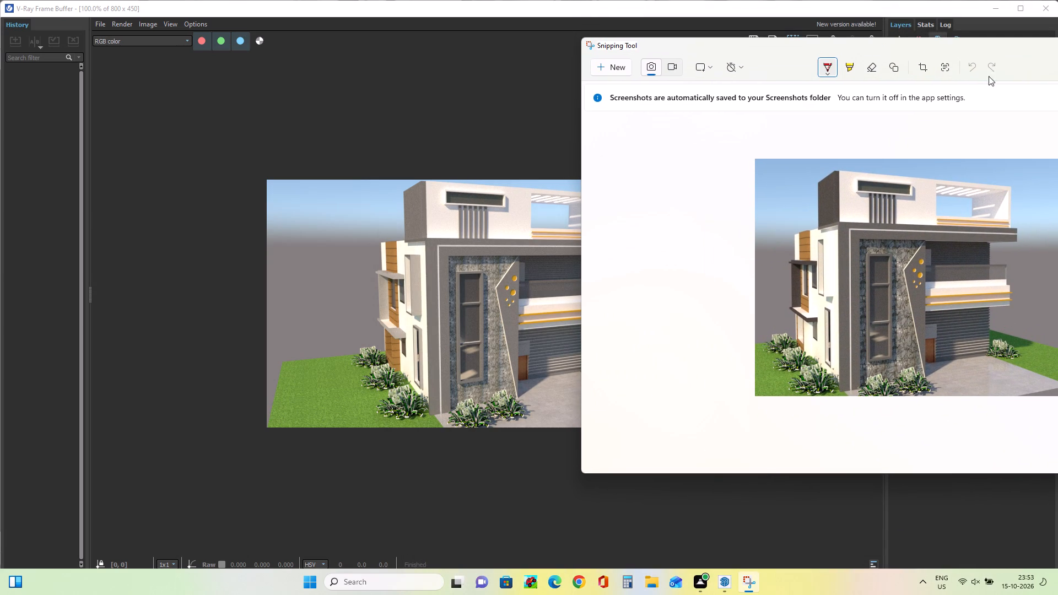
left_click_drag(985, 45, 816, 77)
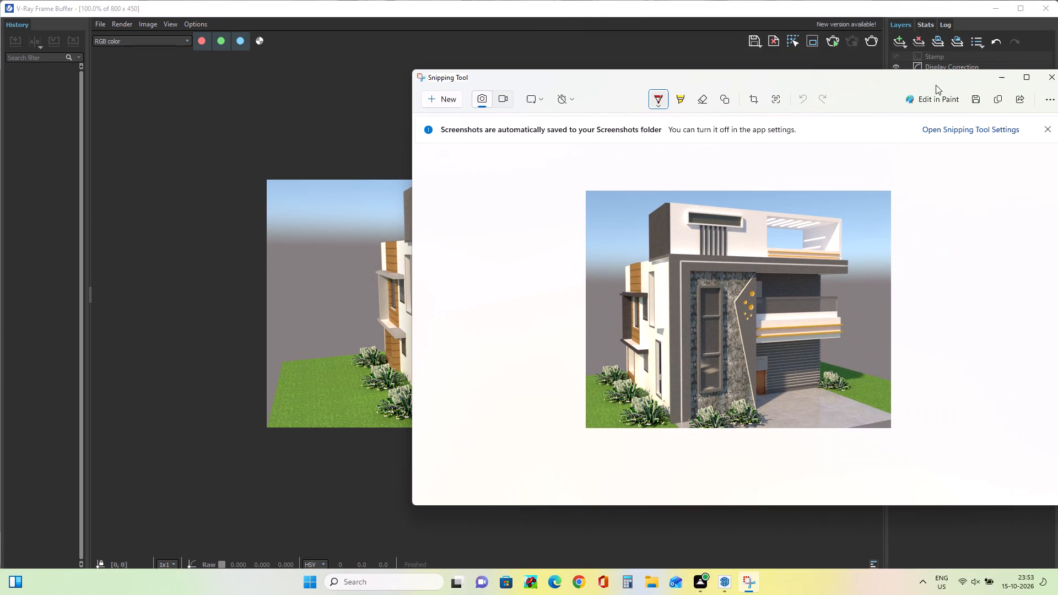
left_click(1000, 75)
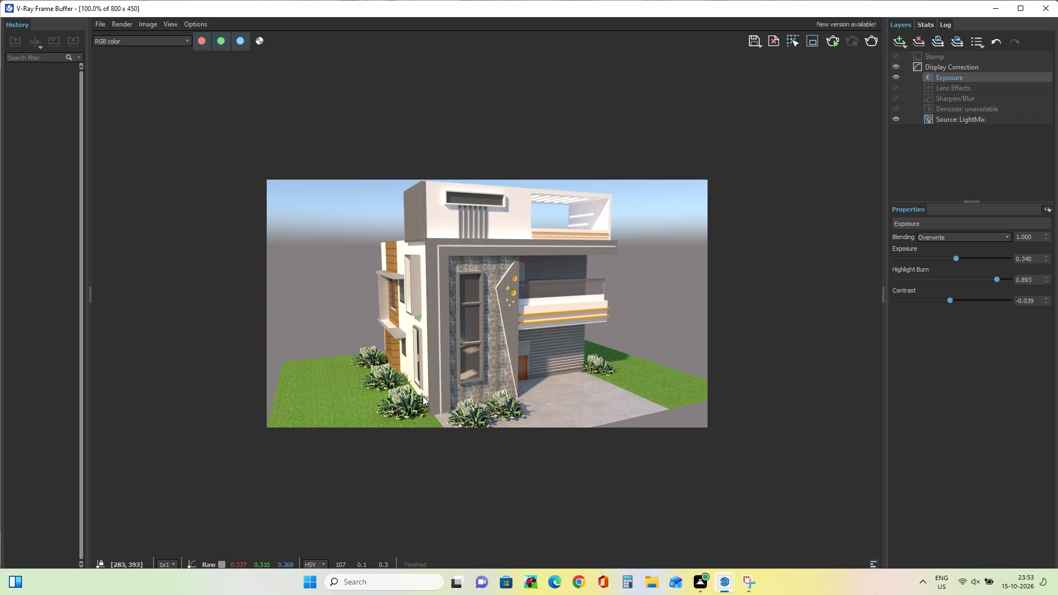
Return to the SketchUp model and delete the plant component on the lawn beside the garage shutter.
left_click(1000, 4)
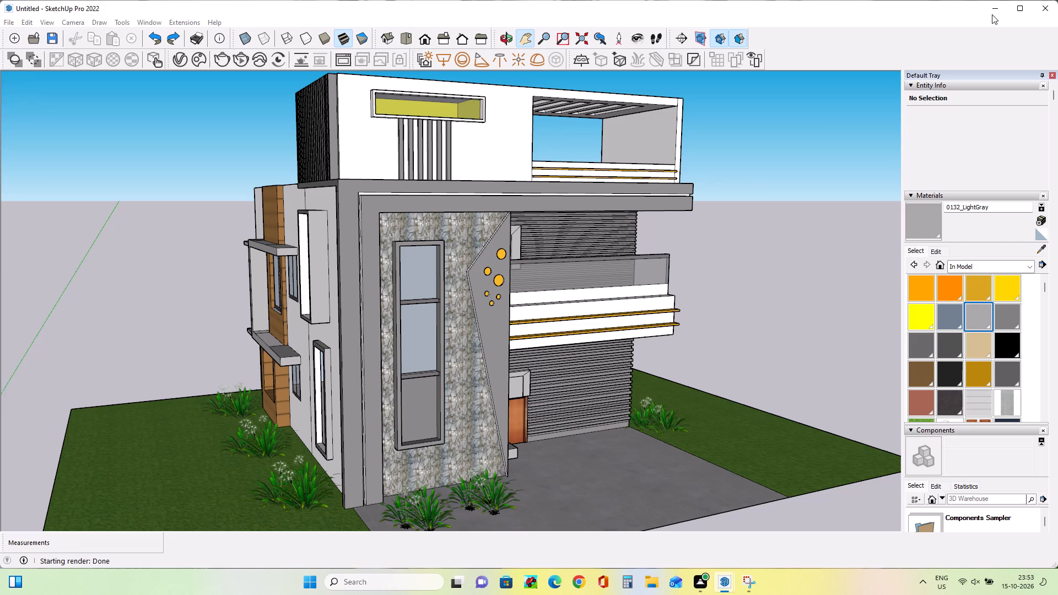
left_click(662, 426)
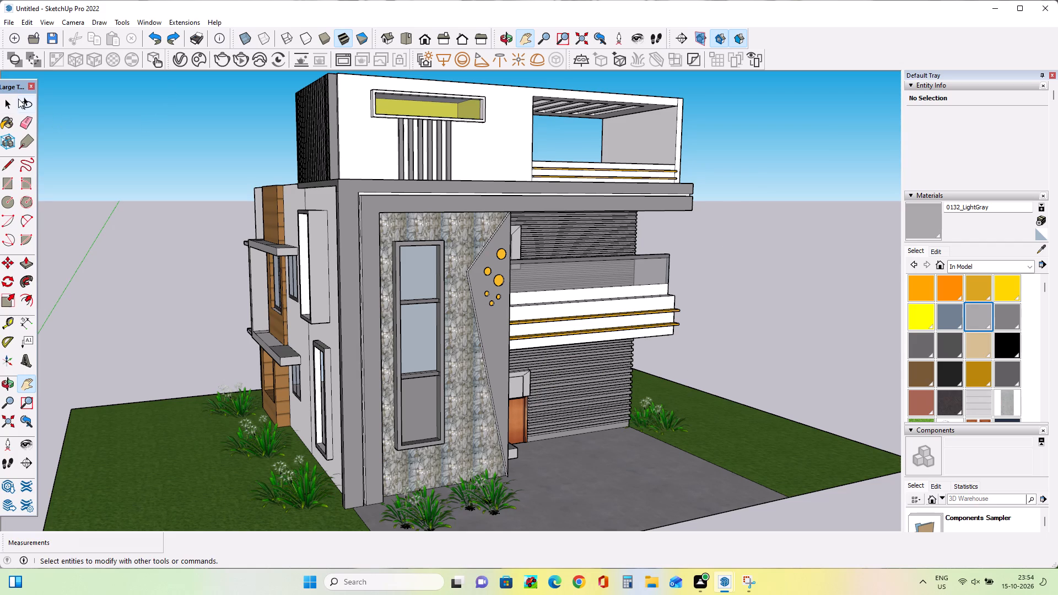
left_click(9, 111)
left_click(667, 416)
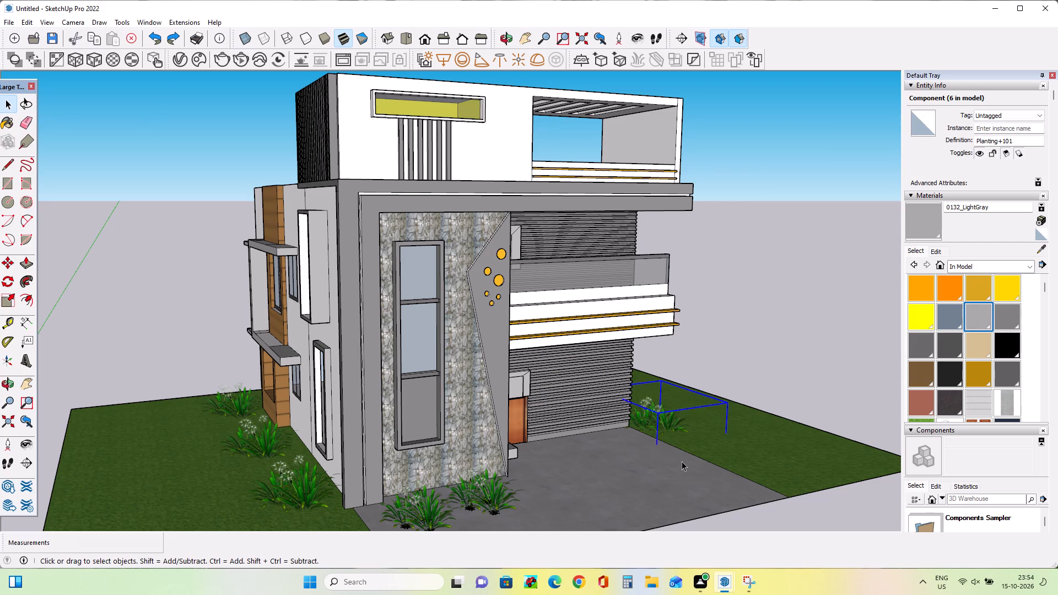
key("Delete")
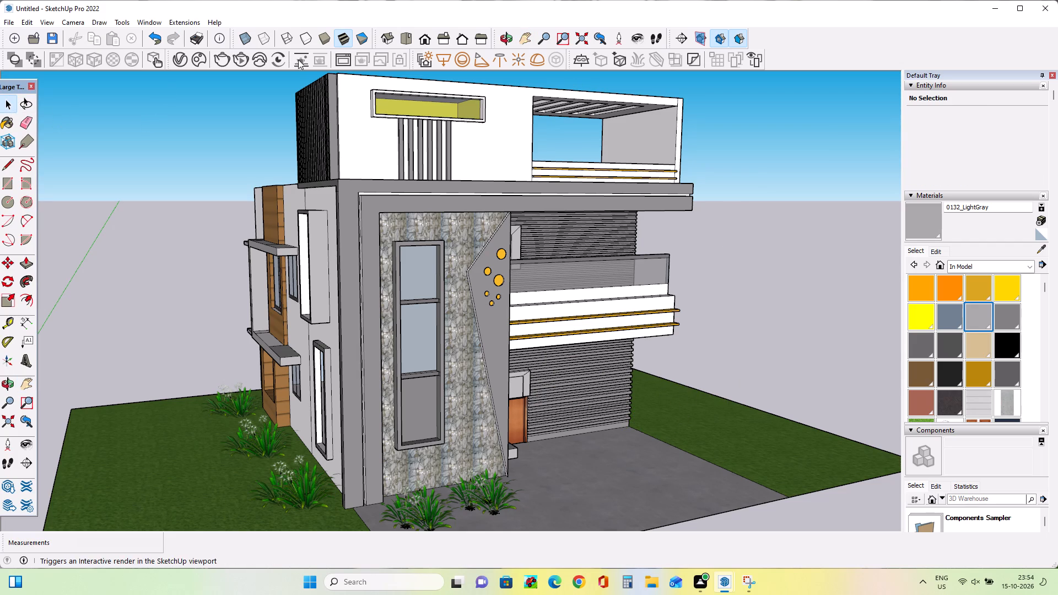
Render the current exterior view of the villa with V-Ray.
left_click(226, 61)
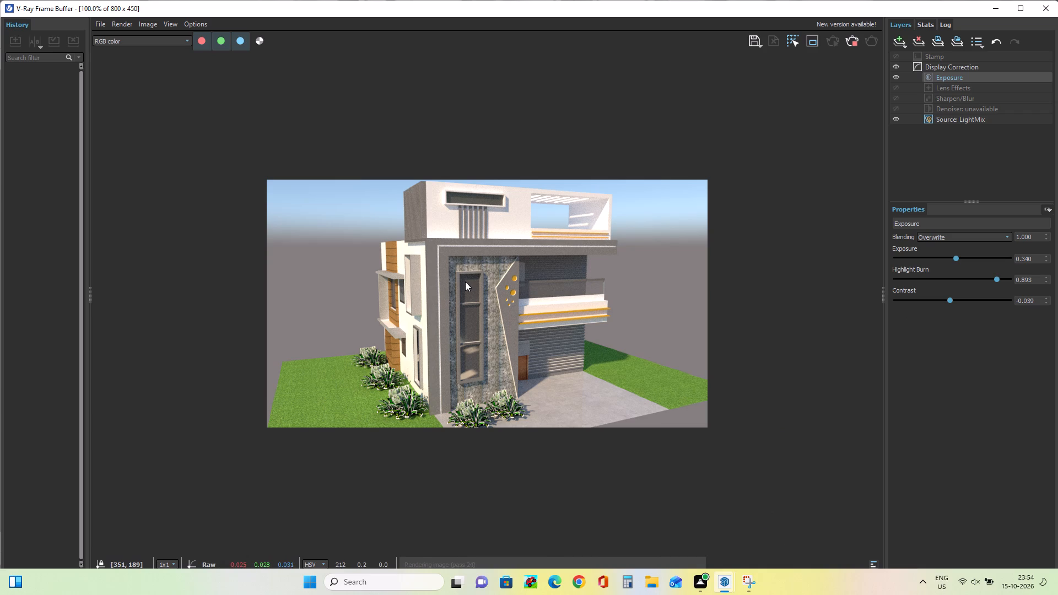
key("ctrl+s")
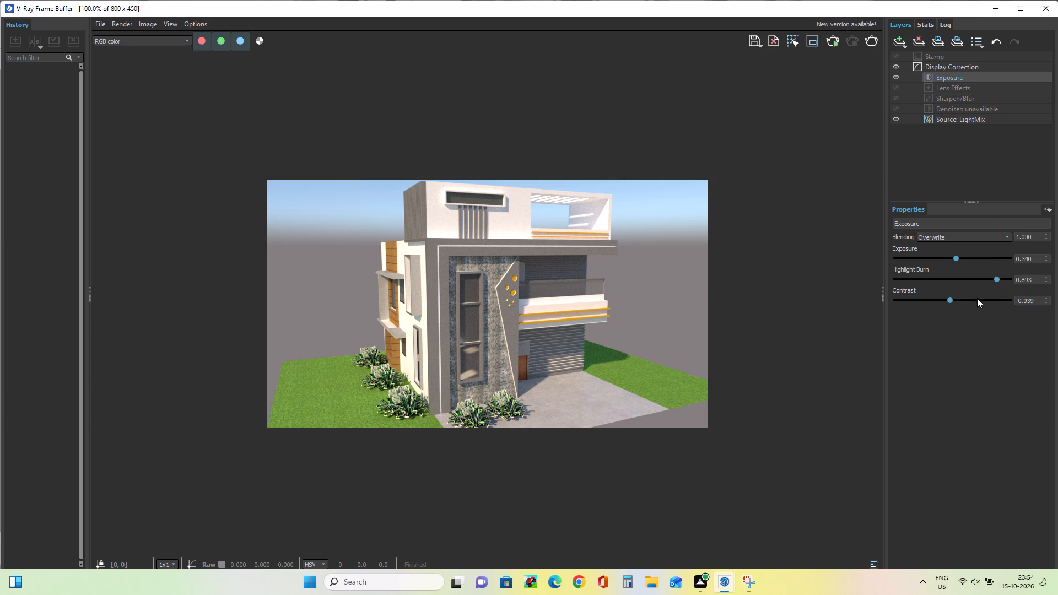
Switch to Snipping Tool and capture a rectangular snip of the house in the new render.
left_click(740, 586)
left_click(447, 99)
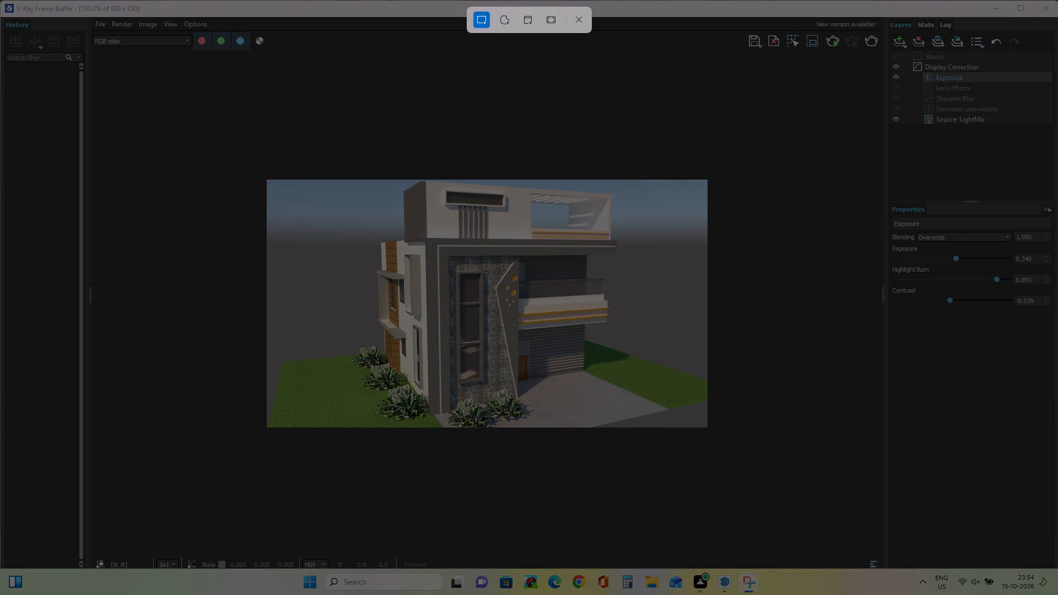
left_click_drag(635, 182, 515, 301)
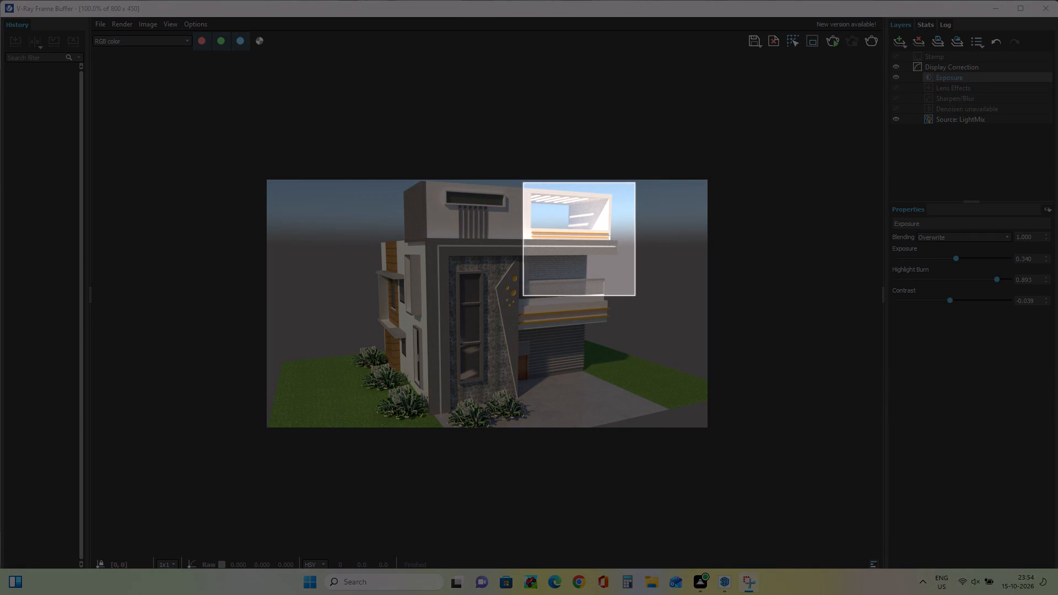
left_click_drag(515, 301, 339, 428)
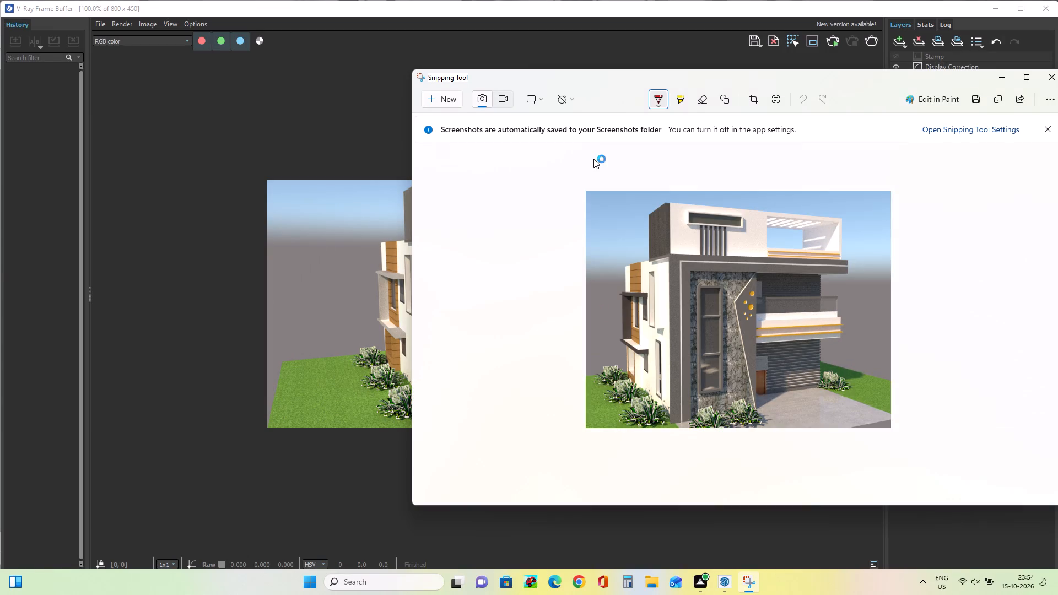
left_click_drag(764, 83, 607, 90)
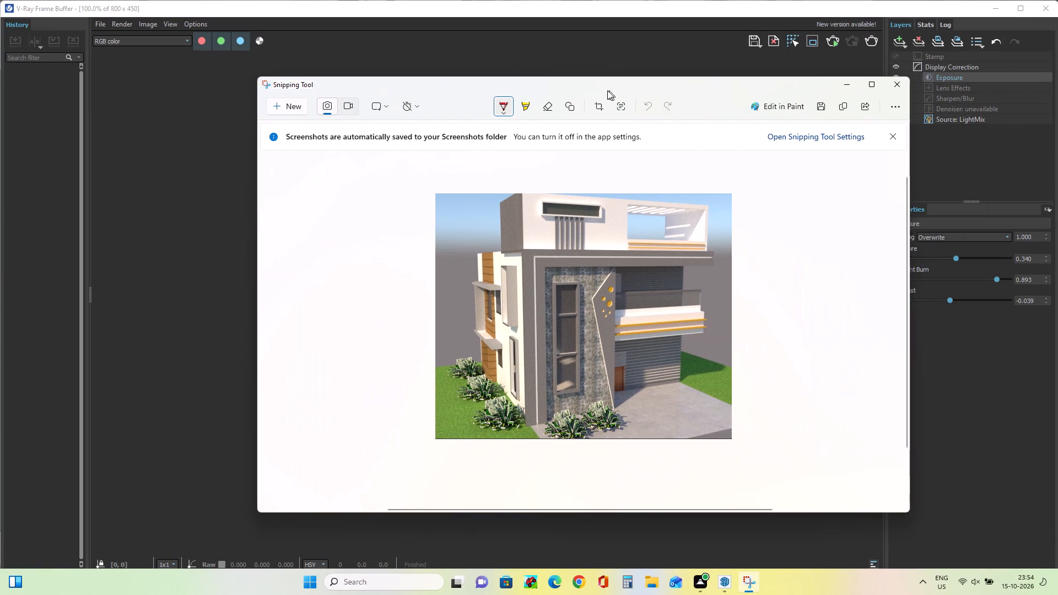
left_click_drag(607, 90, 580, 77)
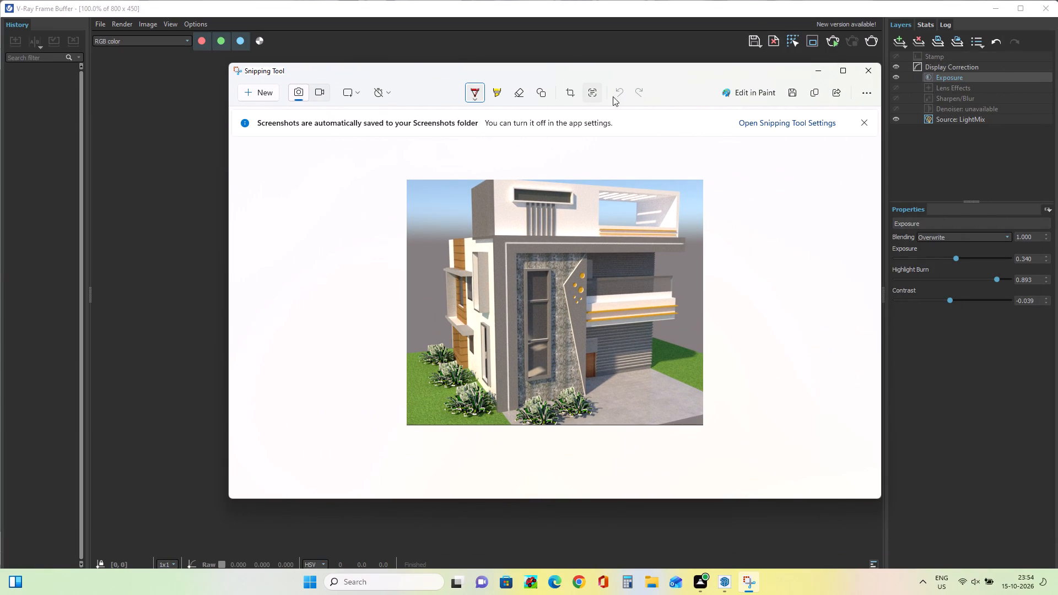
Save the snip to the Desktop as a PNG, entering the name Contemporary Geometric Stone Facade Villa.pdf.
left_click(791, 91)
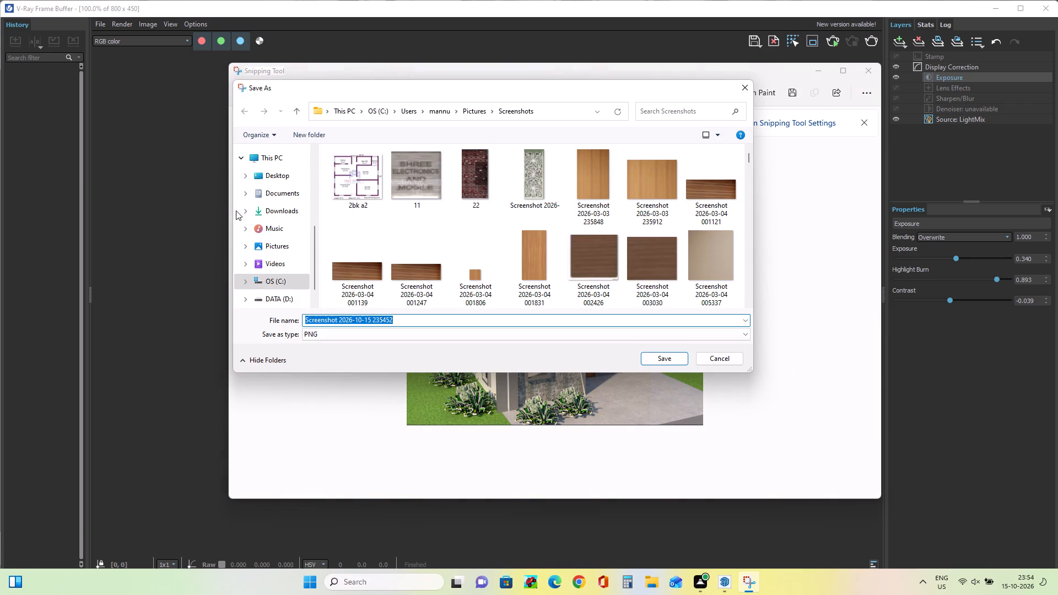
left_click(273, 180)
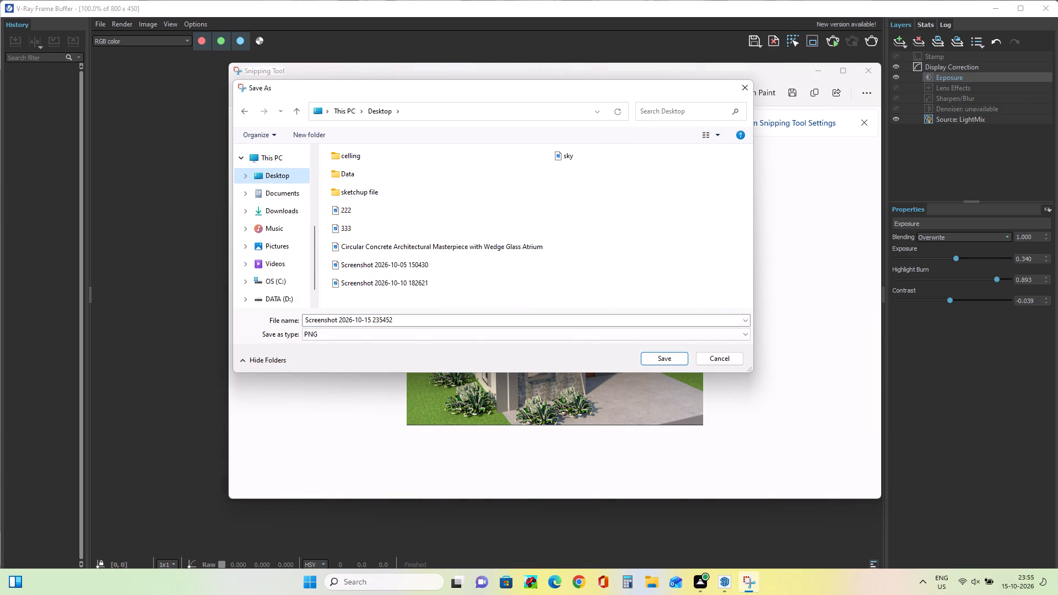
left_click(415, 321)
key("BackSpace")
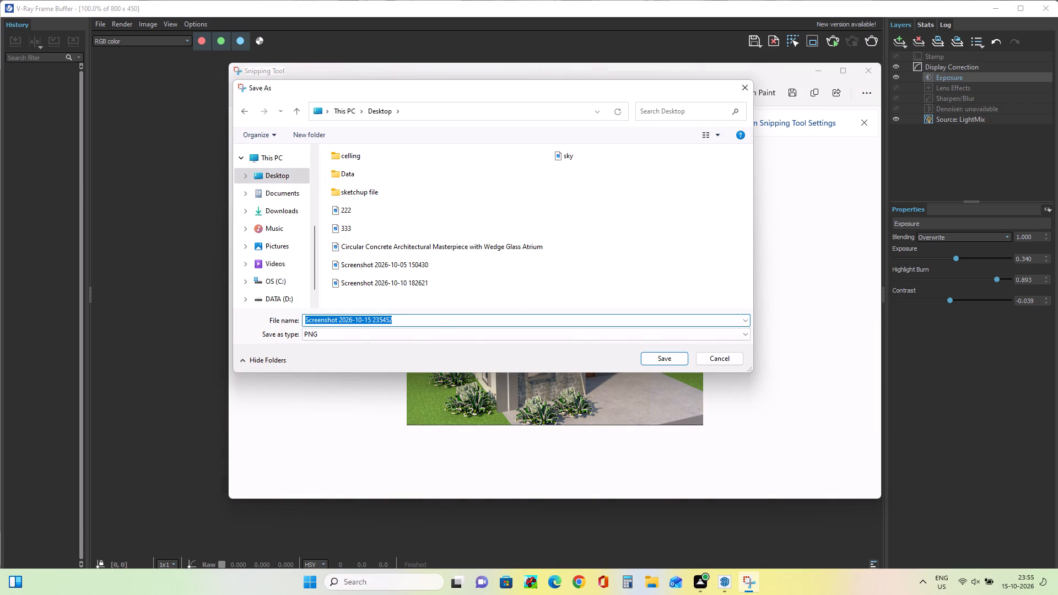
key("c")
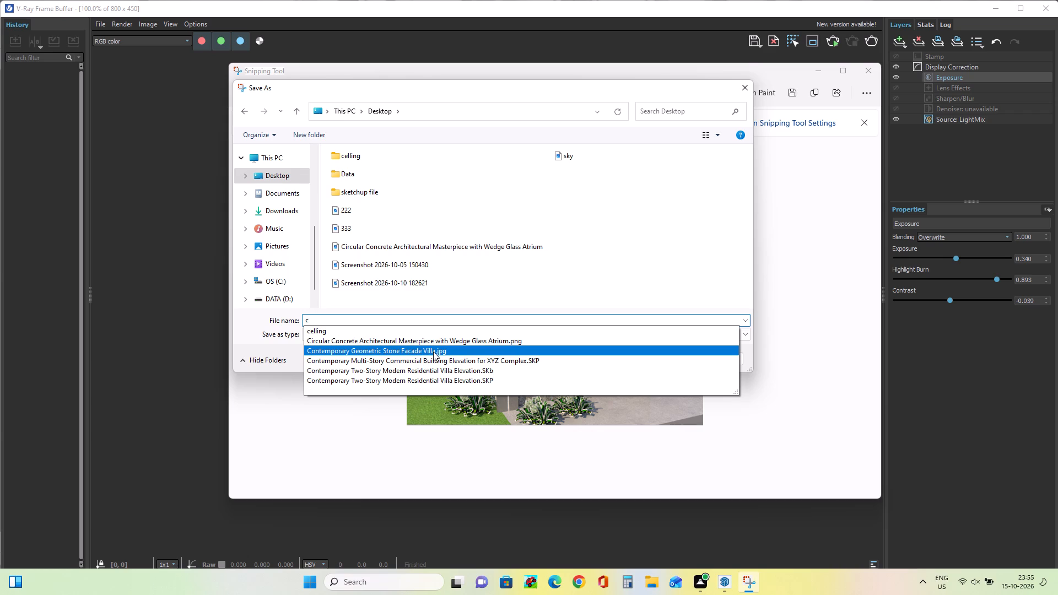
left_click(433, 351)
left_click(474, 323)
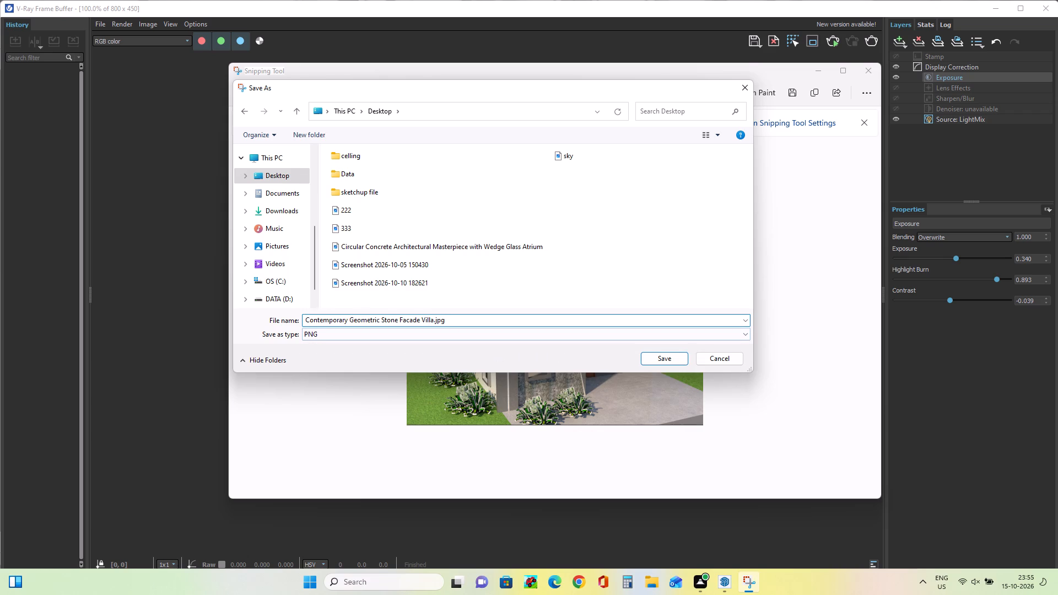
key("BackSpace")
key("BackSpace")
key("BackSpace")
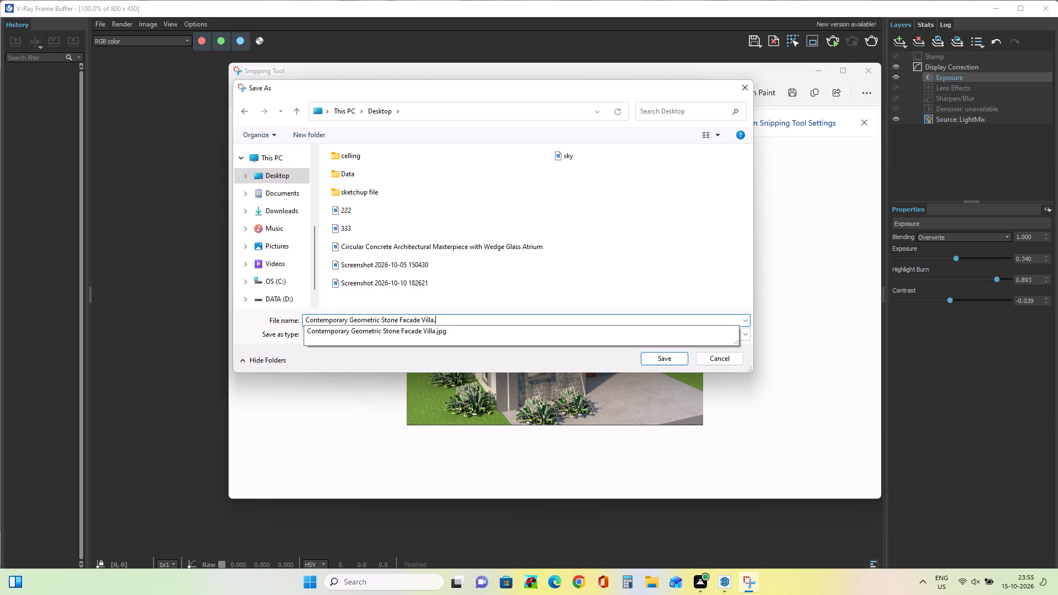
type("pdf")
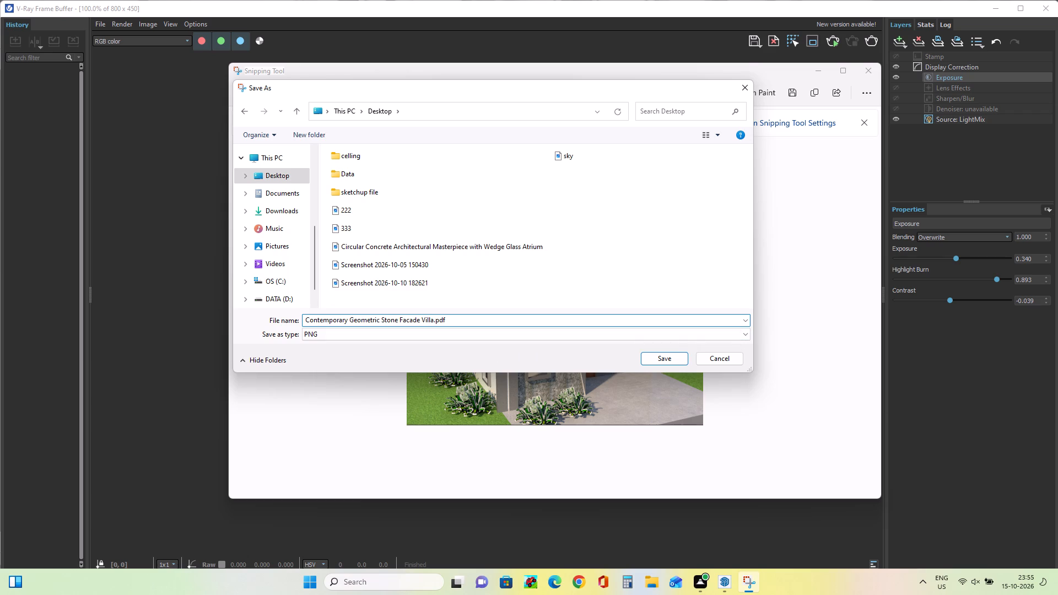
left_click(655, 364)
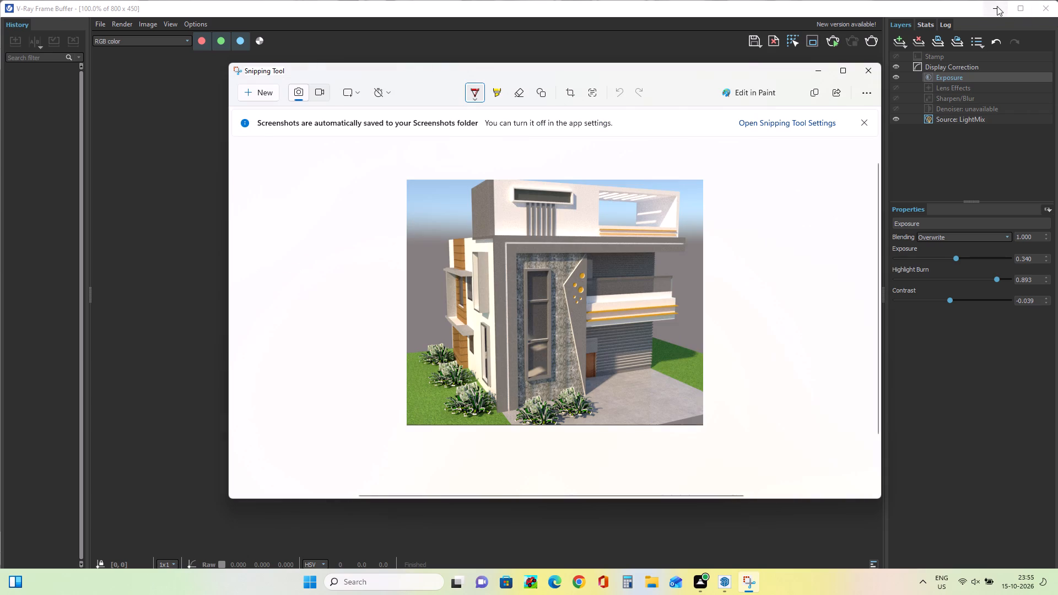
left_click(819, 73)
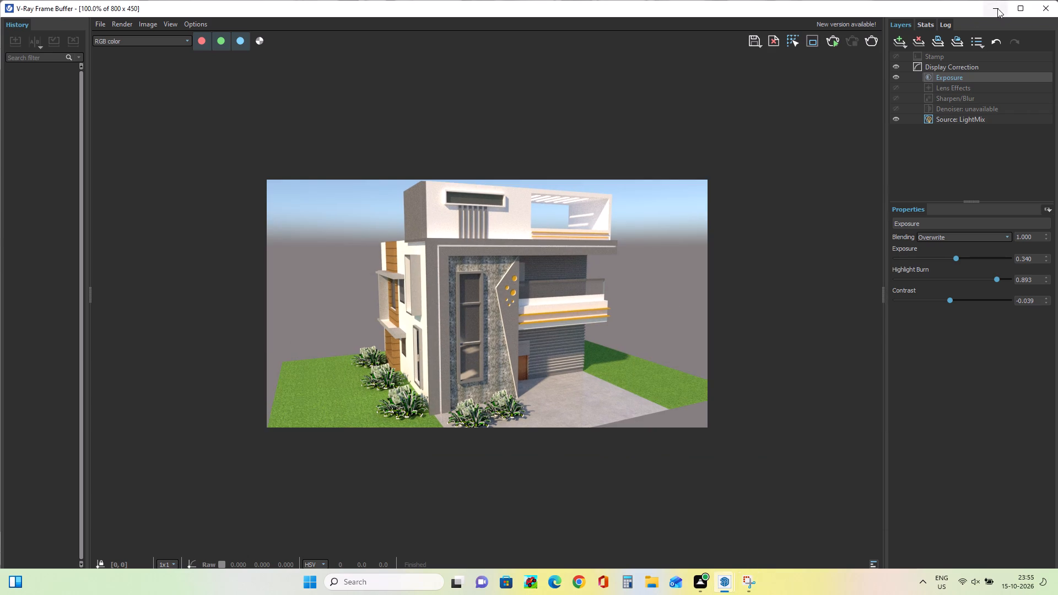
Return to SketchUp and save the model to the Desktop as Contemporary Geometric Stone Facade Villa.skp.
left_click(997, 8)
key("ctrl+s")
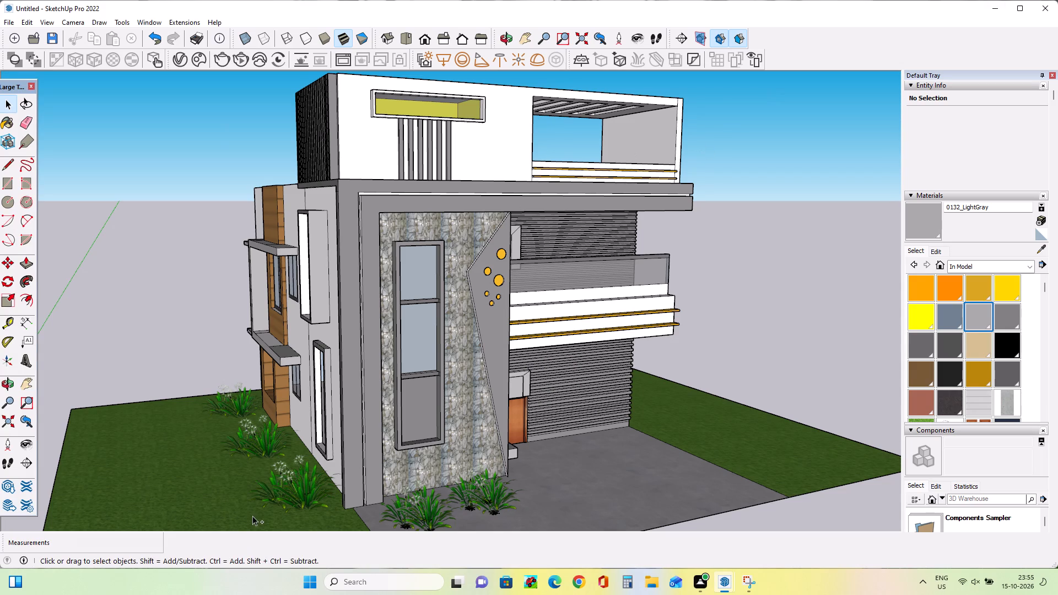
left_click(403, 337)
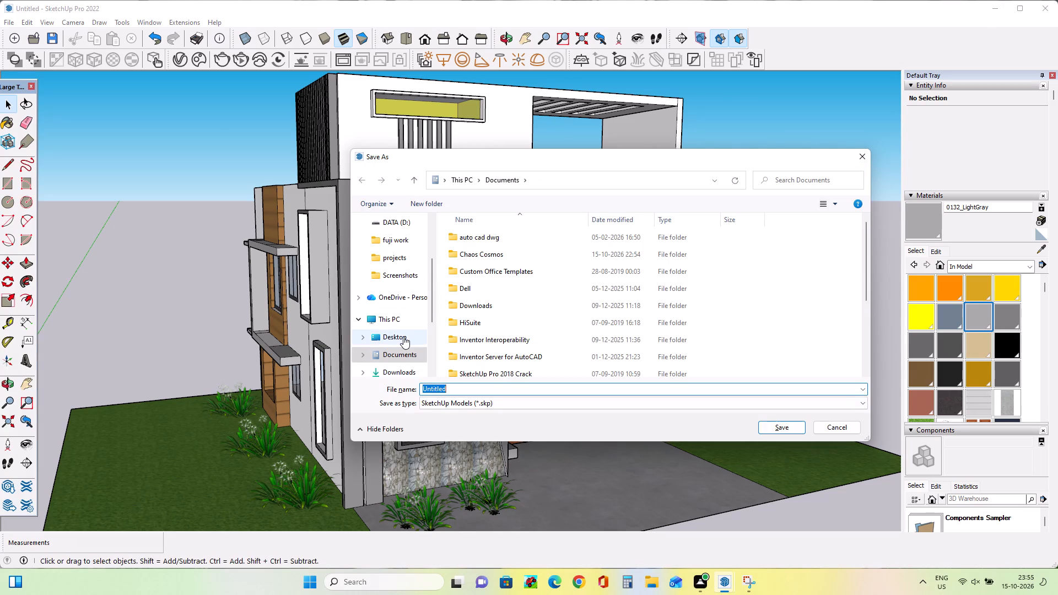
left_click(465, 390)
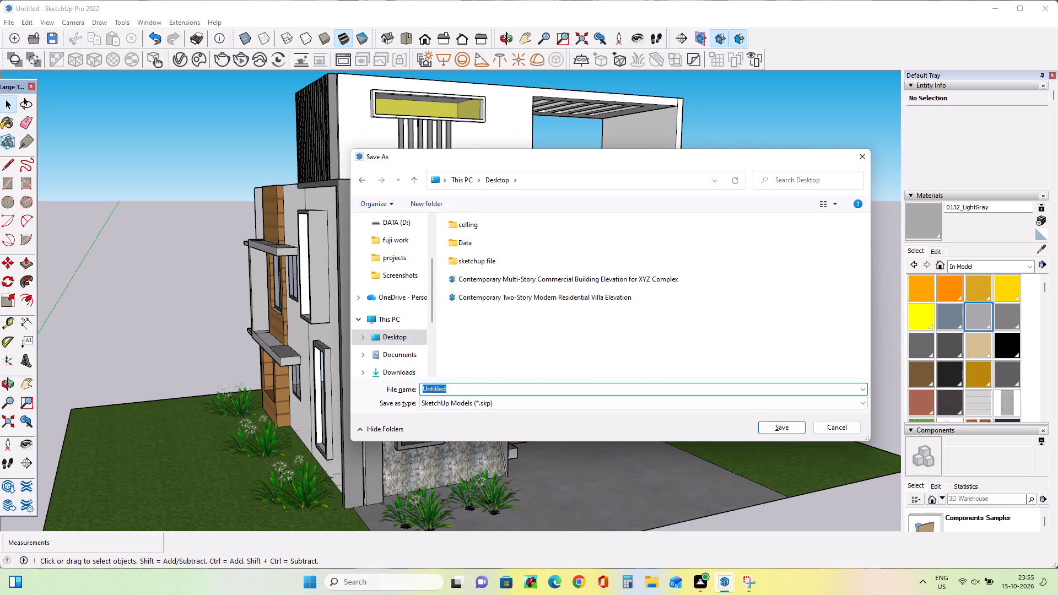
key("BackSpace")
type("co")
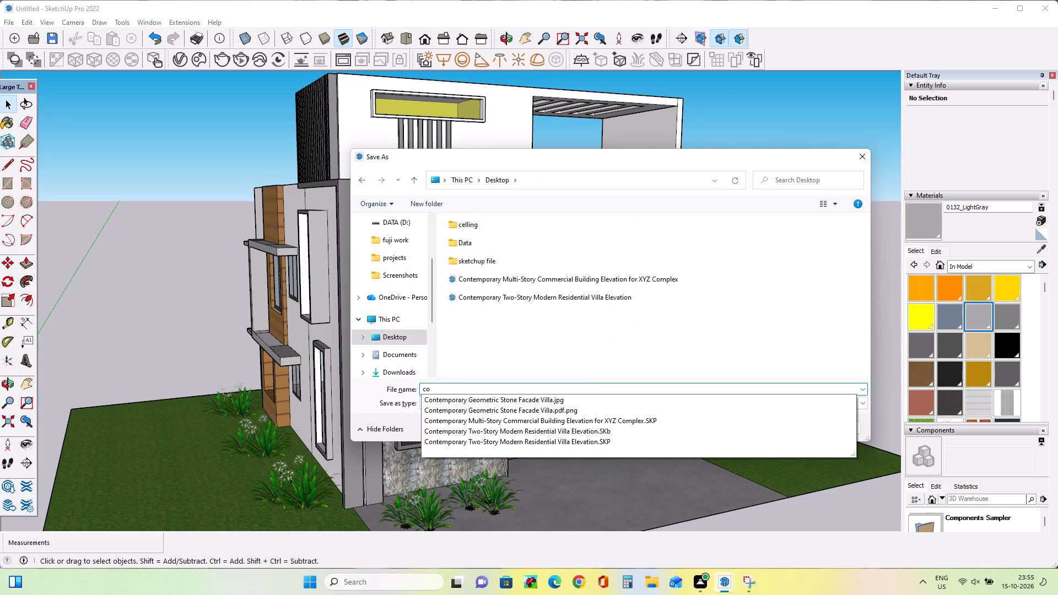
left_click(488, 411)
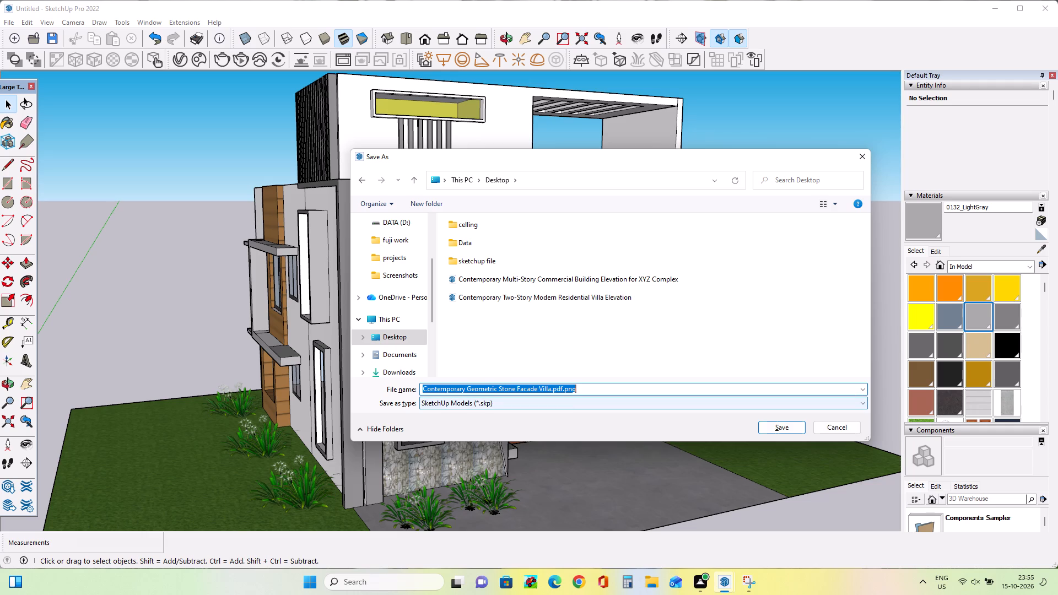
left_click(581, 389)
key("BackSpace")
key("BackSpace")
key("BackSpace")
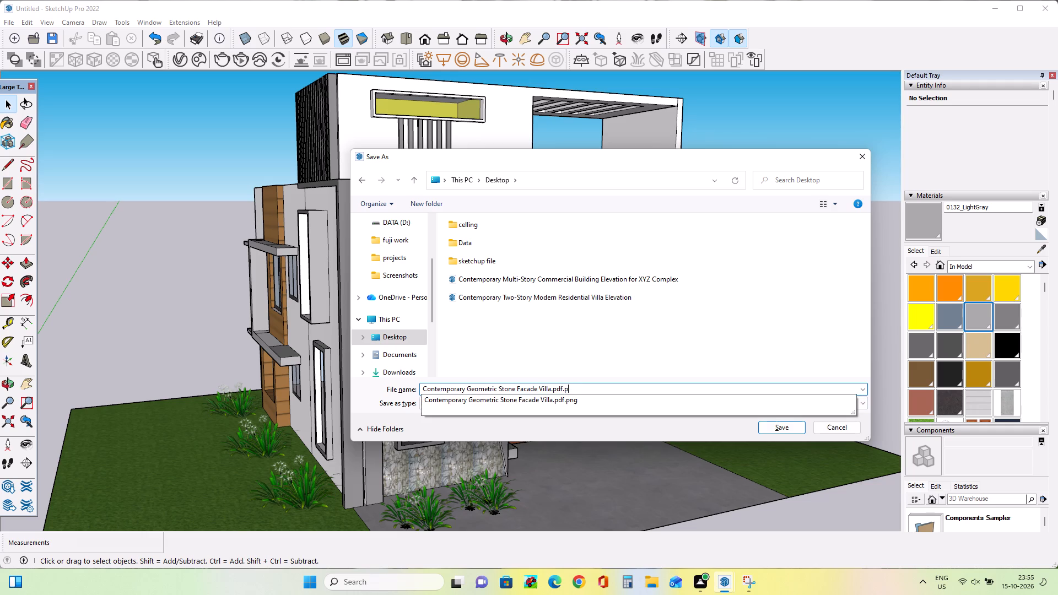
key("BackSpace")
key("BackSpace")
key("BackSpace")
key("BackSpace")
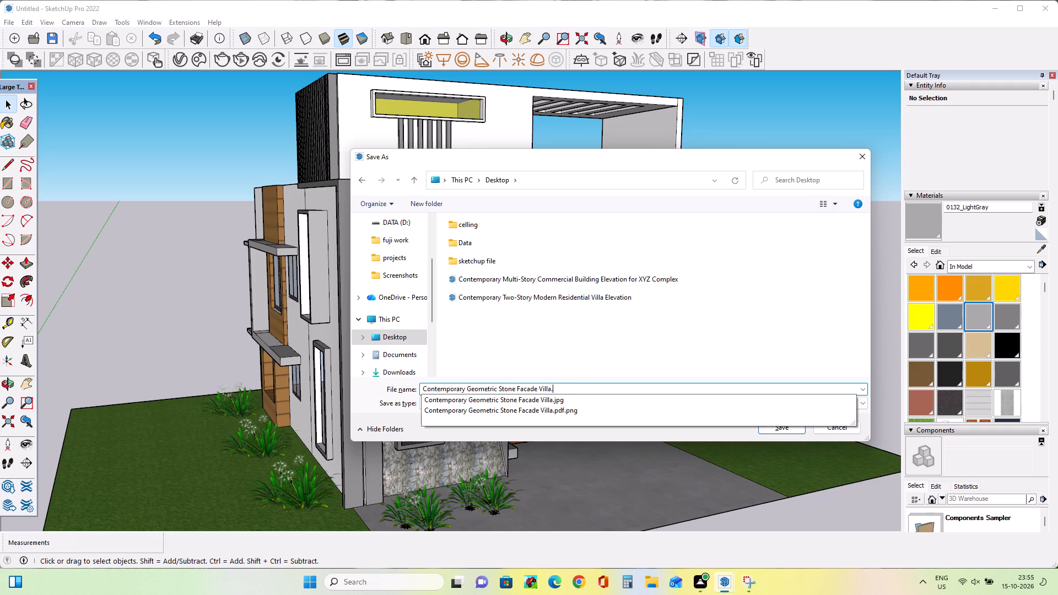
type("skp")
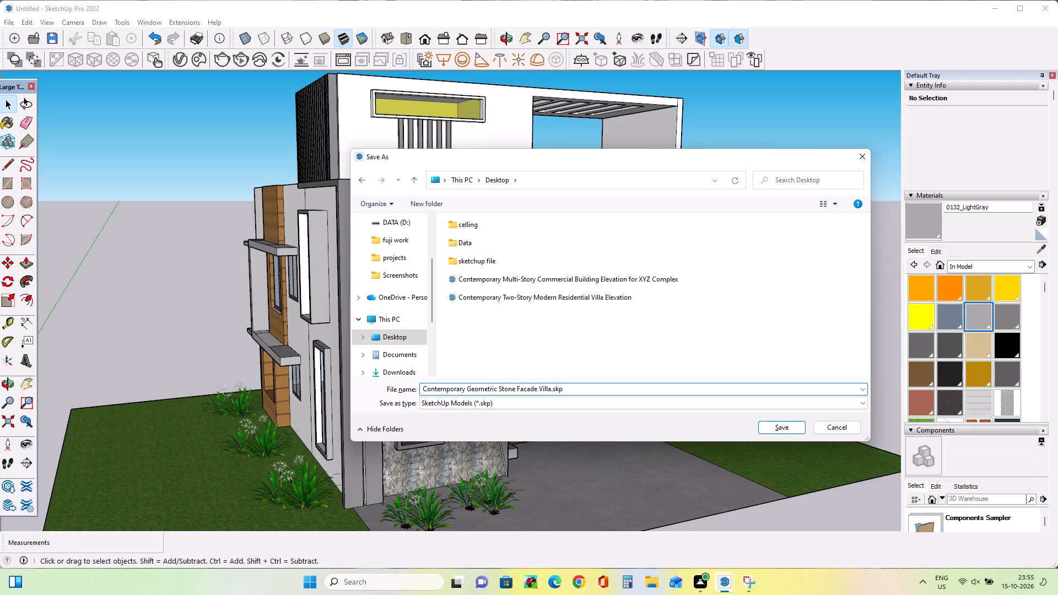
left_click(801, 431)
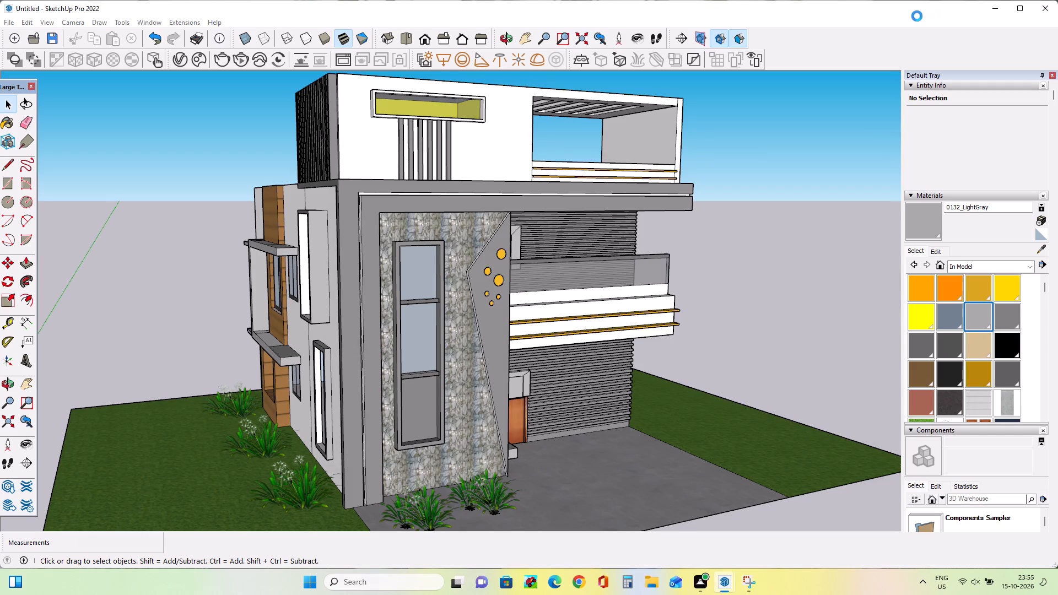